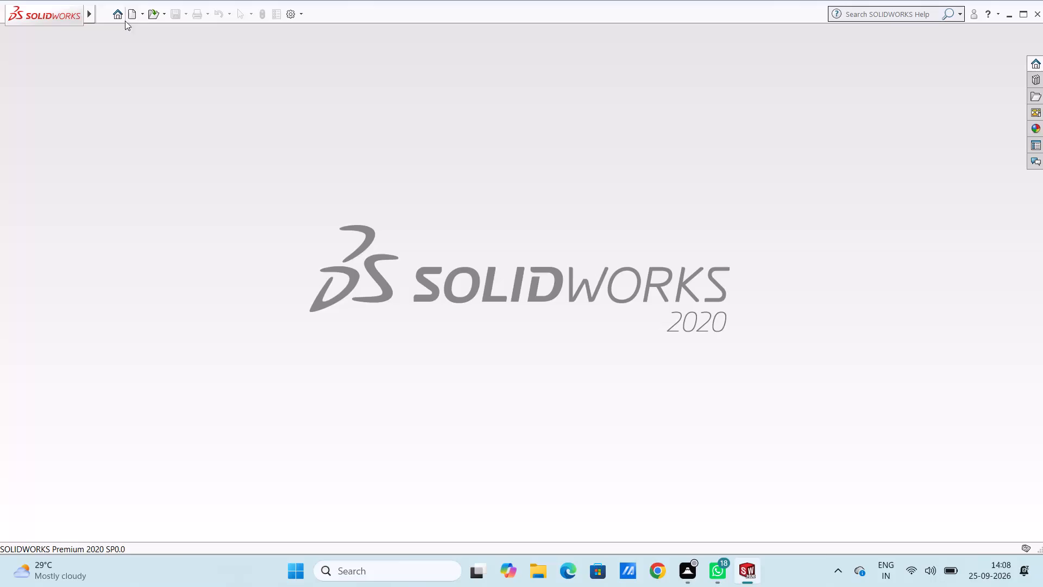
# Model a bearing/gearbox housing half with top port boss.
# Create a new part document.
pyautogui.click(129, 13)
pyautogui.click(458, 431)
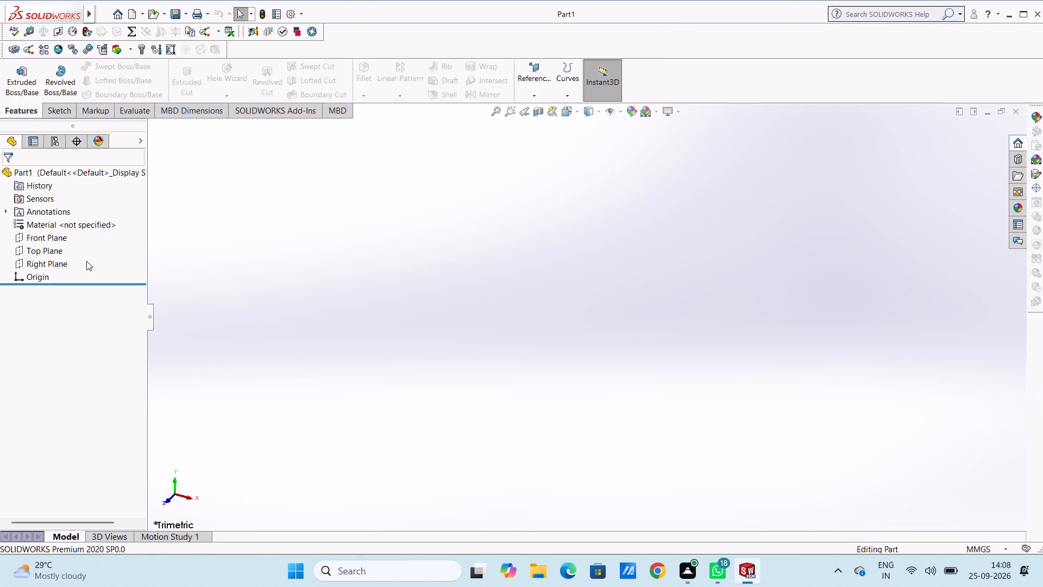
# Start a sketch on the Top Plane and draw a 168 by 168 mm center rectangle at the origin.
pyautogui.click(51, 255)
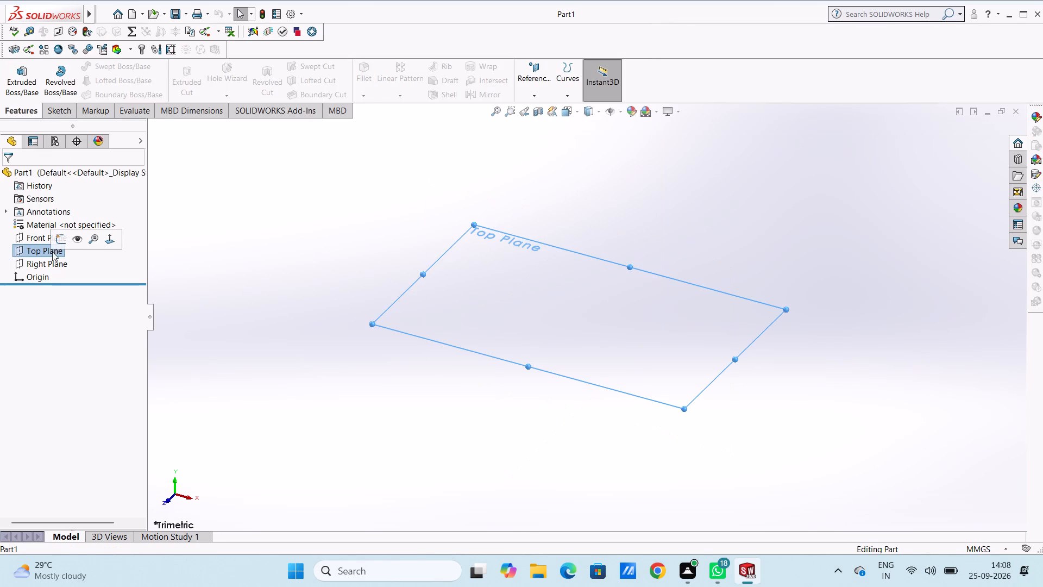
pyautogui.click(60, 241)
pyautogui.click(330, 291)
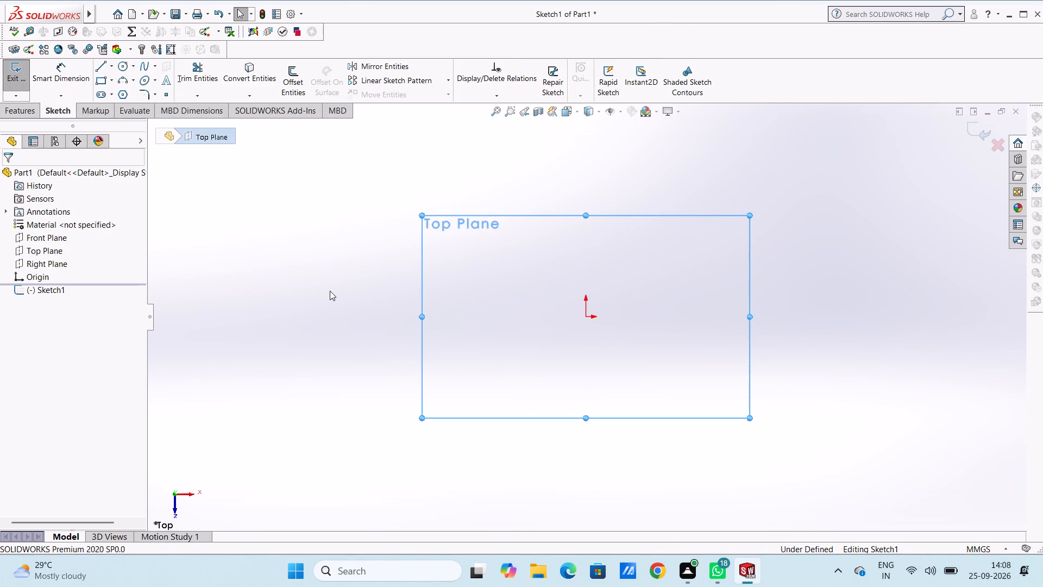
pyautogui.click(112, 83)
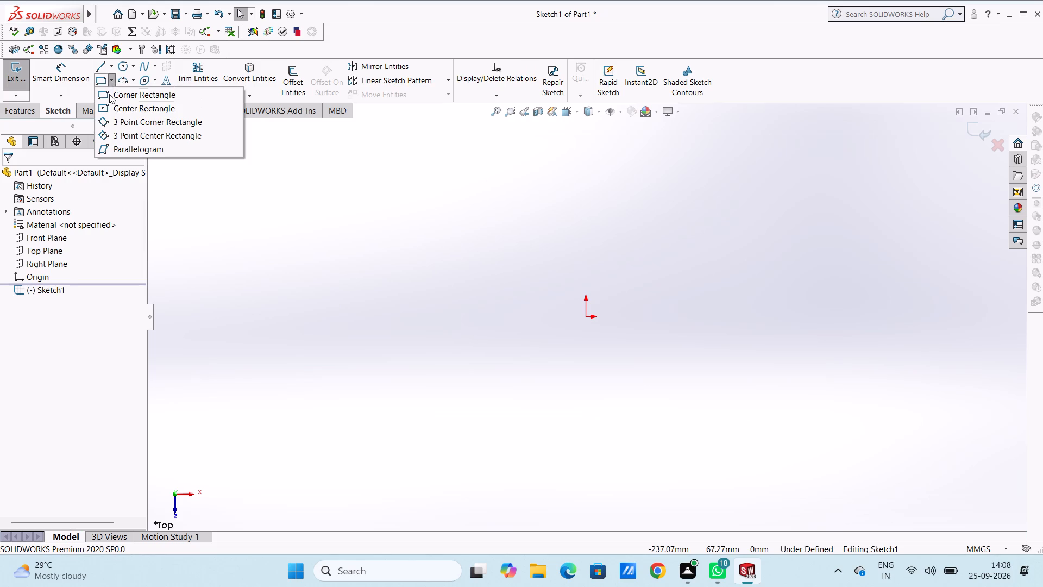
pyautogui.click(109, 105)
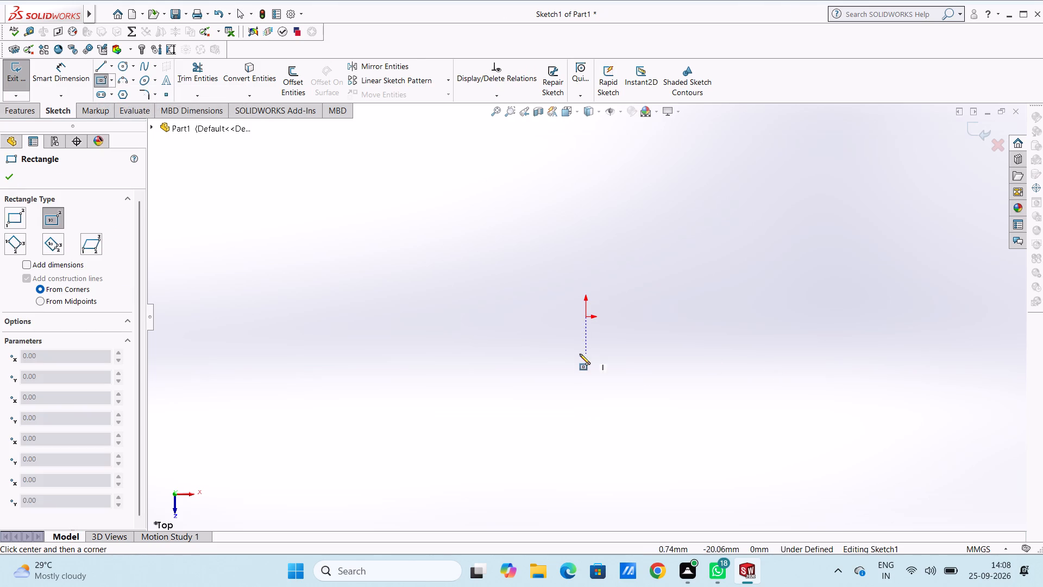
pyautogui.click(585, 316)
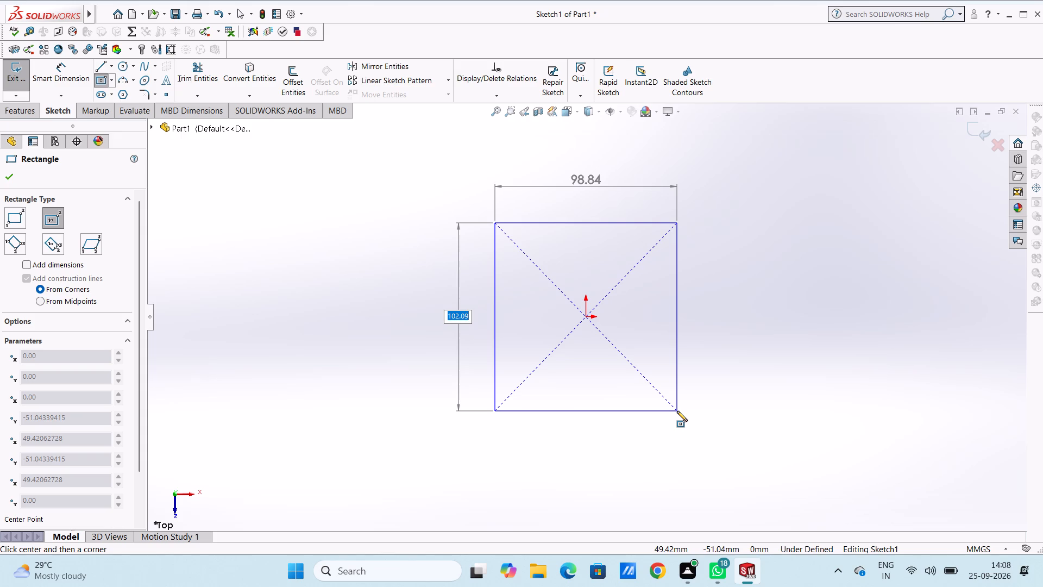
pyautogui.write('168')
pyautogui.press('Return')
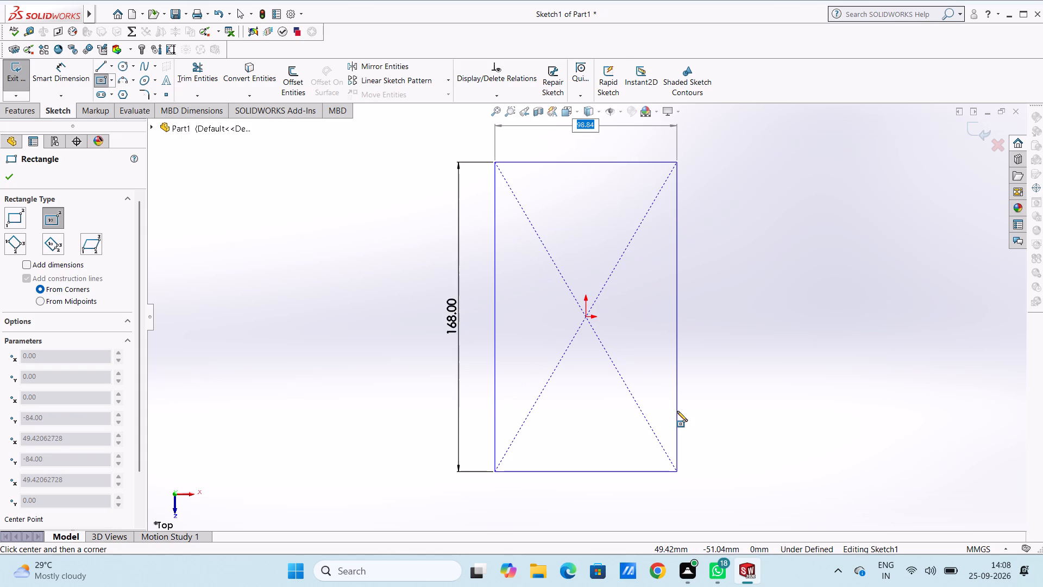
pyautogui.write('168')
pyautogui.press('Return')
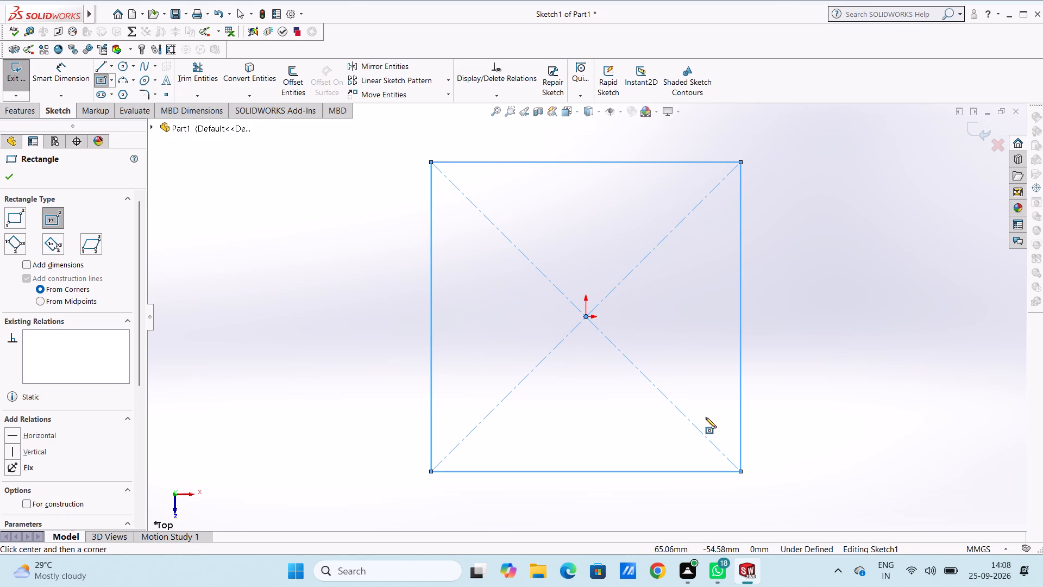
pyautogui.press('Escape')
pyautogui.press('Escape')
pyautogui.scroll(3, 706, 417)
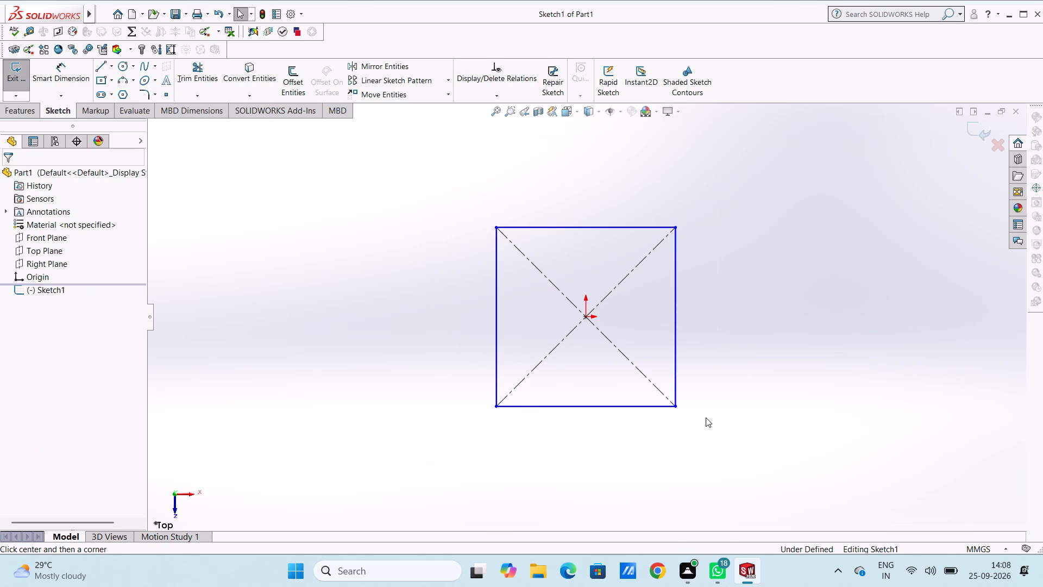
# Dimension the square's left side, placing the dimension outside the profile.
pyautogui.click(78, 76)
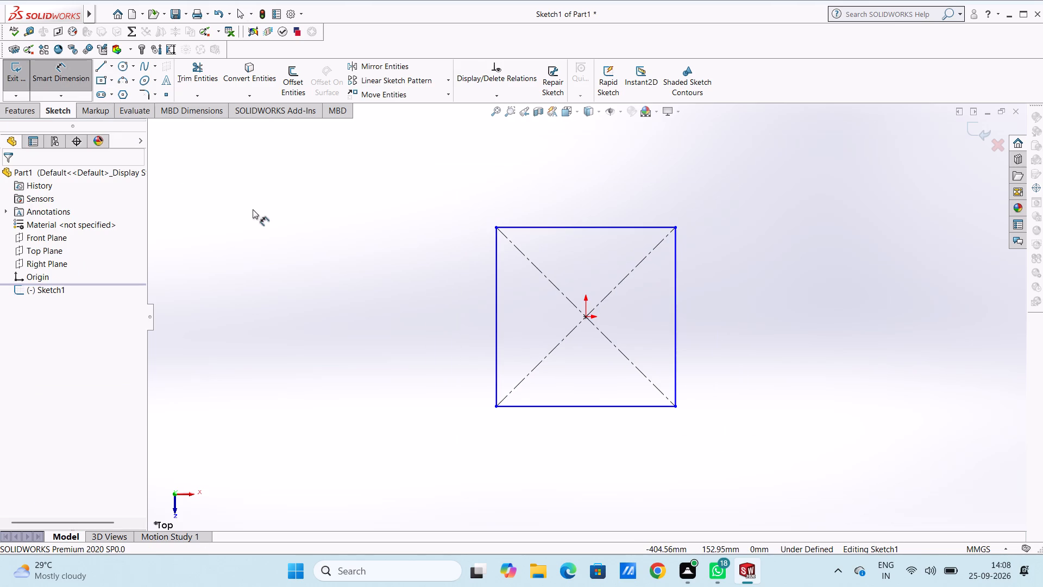
pyautogui.click(496, 309)
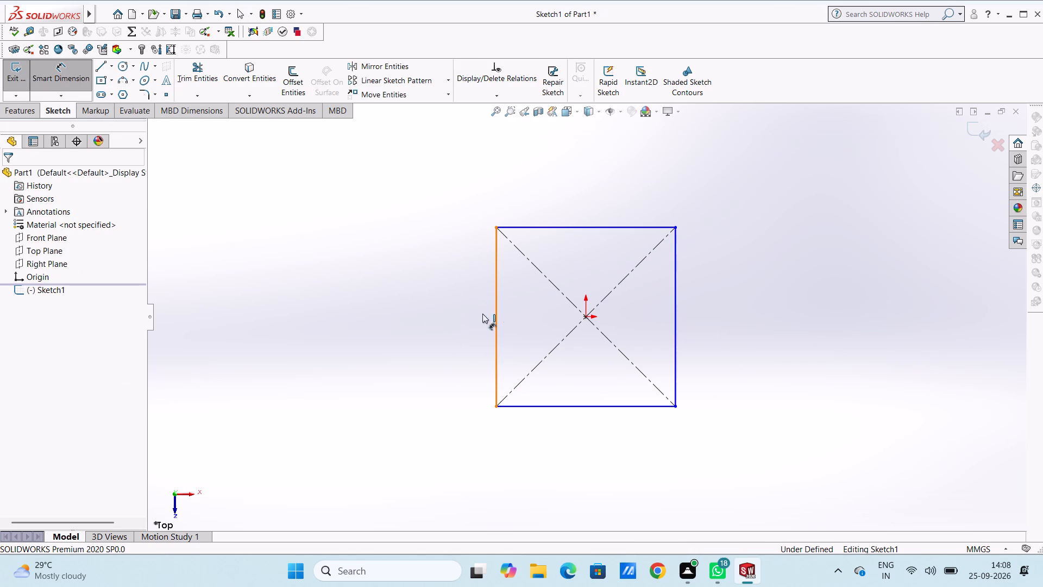
pyautogui.click(379, 315)
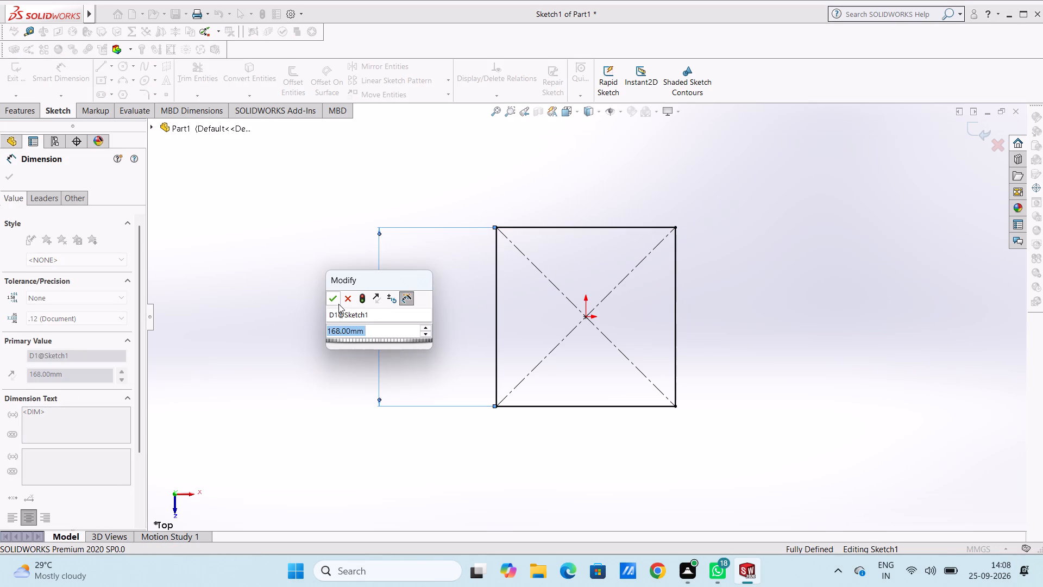
pyautogui.click(336, 302)
pyautogui.click(322, 267)
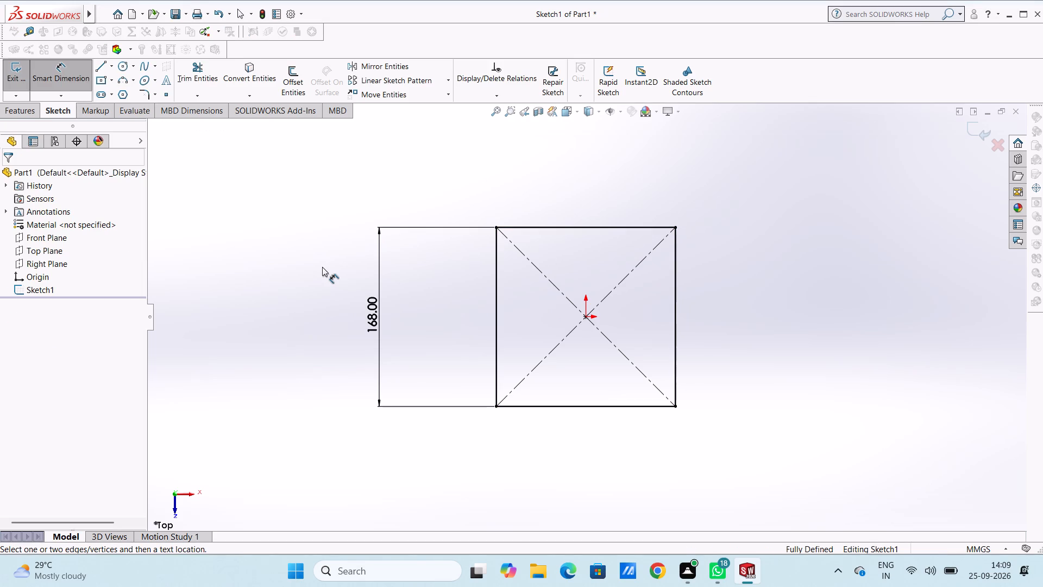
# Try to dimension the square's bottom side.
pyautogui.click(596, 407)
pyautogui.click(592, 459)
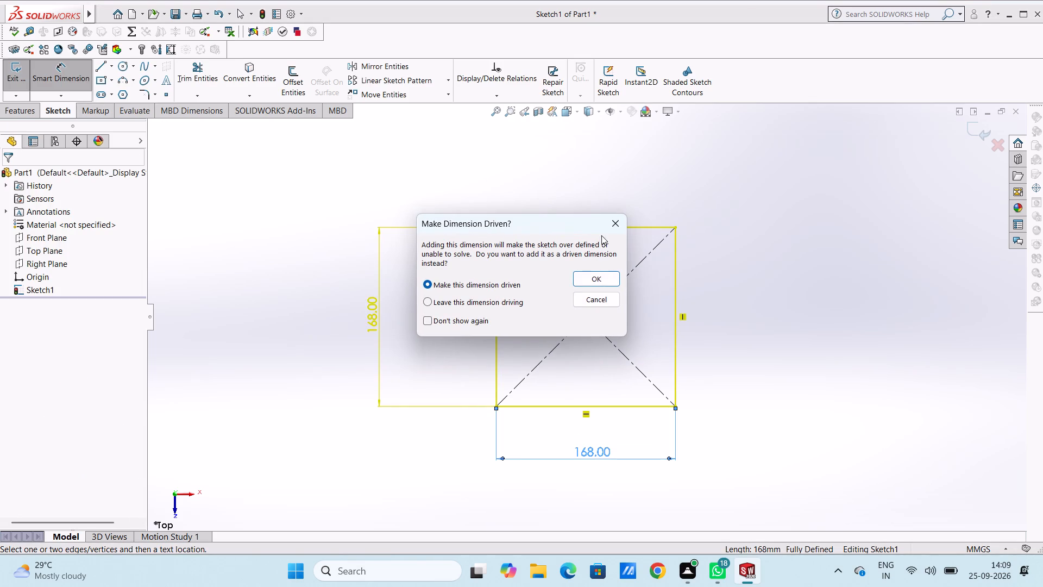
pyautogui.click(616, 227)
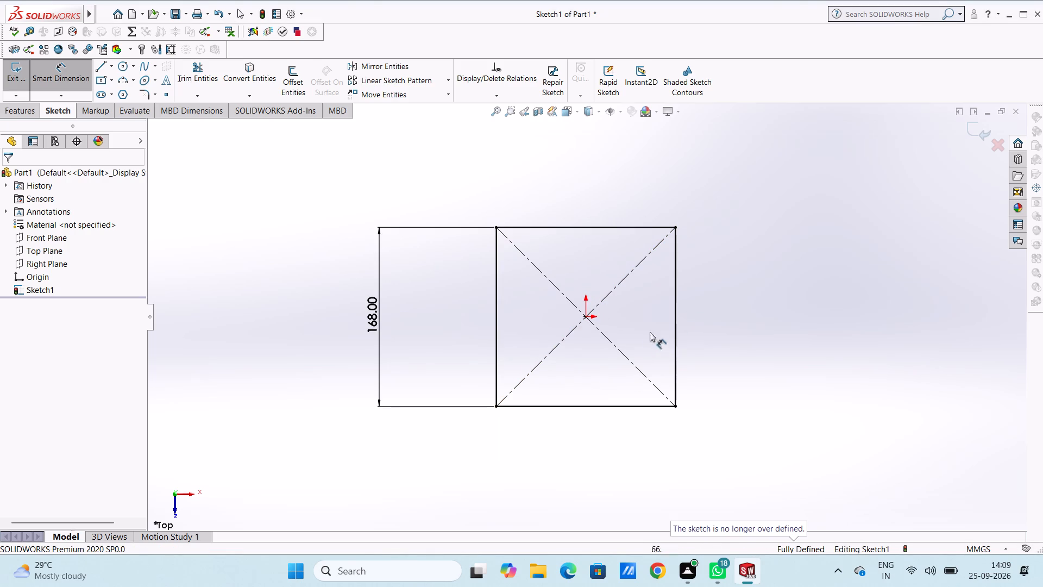
# Round all four corners of the square with 5 mm sketch fillets, keeping constrained corners.
pyautogui.scroll(-5, 720, 244)
pyautogui.click(143, 88)
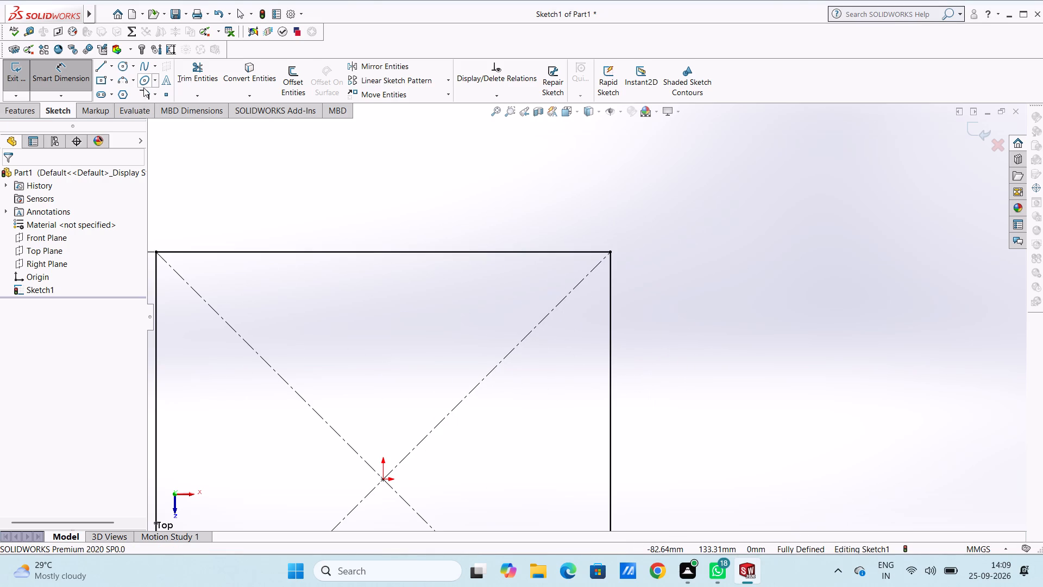
pyautogui.scroll(4, 341, 268)
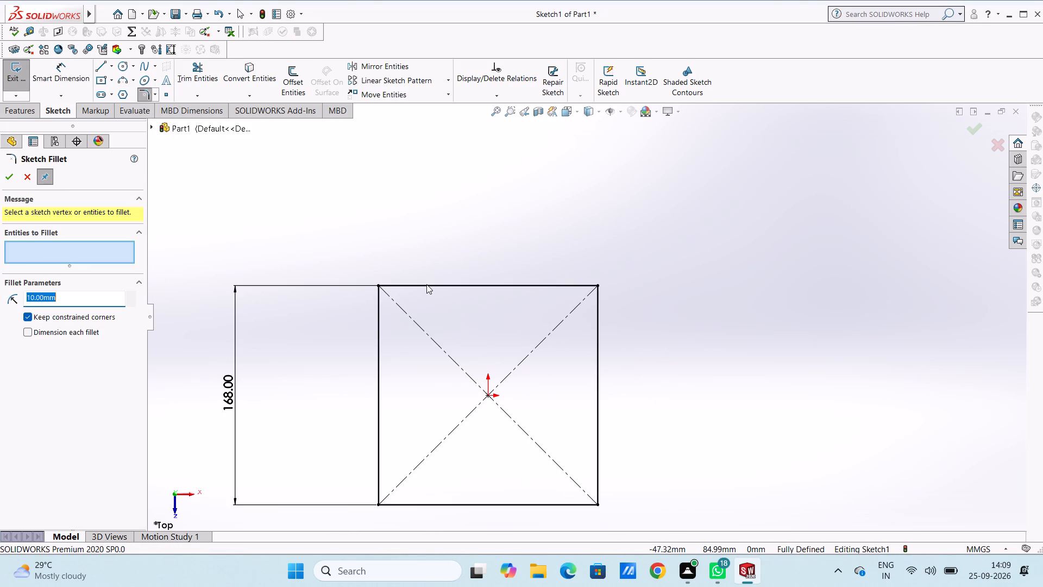
pyautogui.press('5')
pyautogui.press('Return')
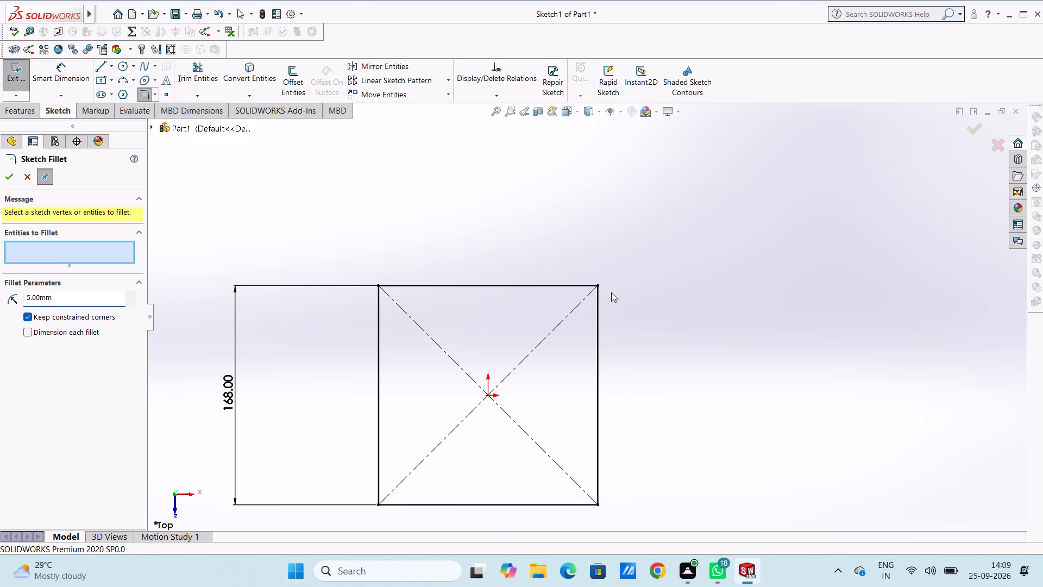
pyautogui.click(595, 284)
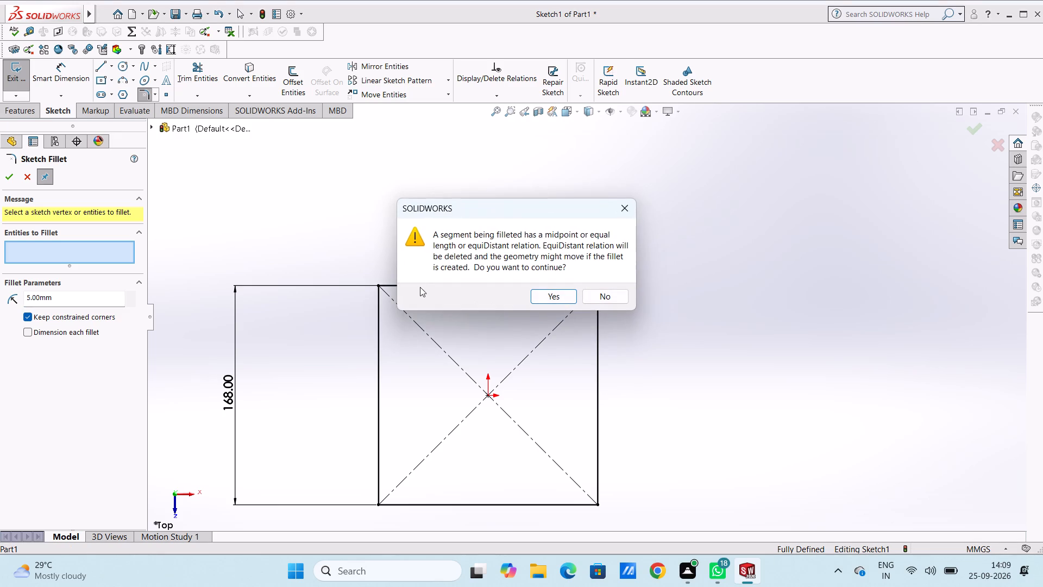
pyautogui.click(559, 299)
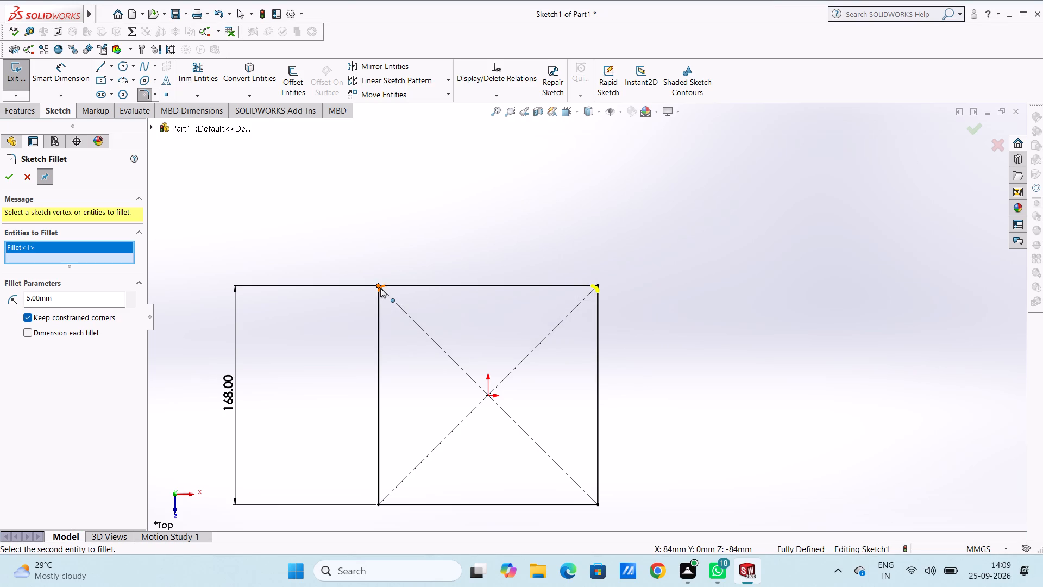
pyautogui.click(380, 288)
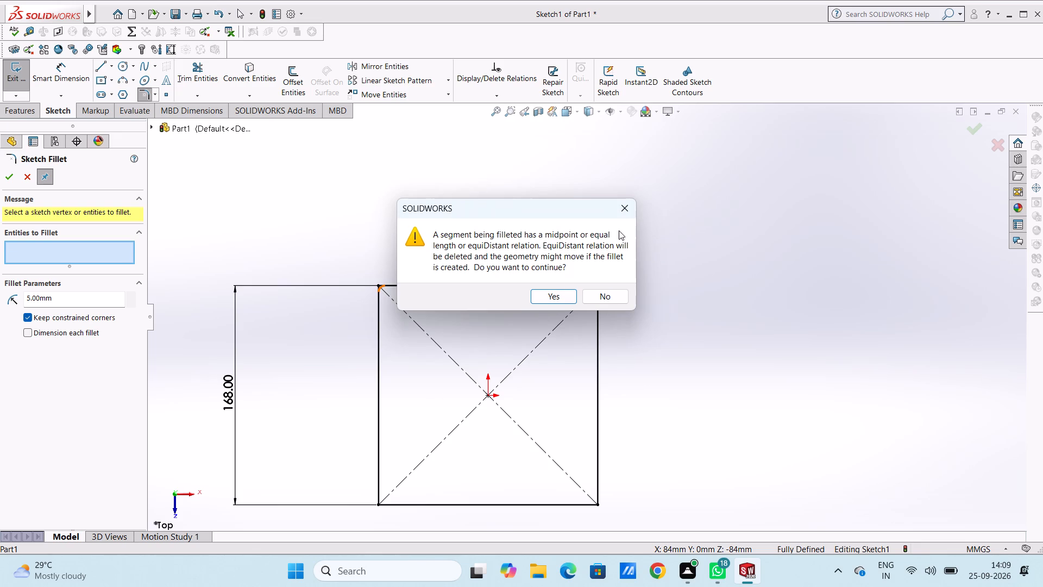
pyautogui.click(626, 204)
pyautogui.scroll(3, 552, 333)
pyautogui.scroll(-5, 524, 413)
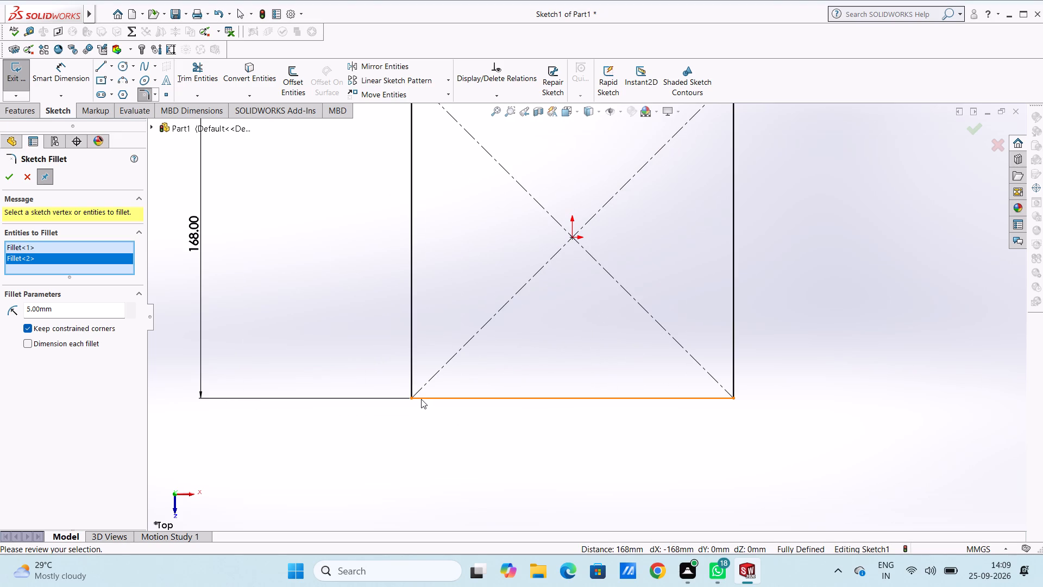
pyautogui.click(412, 397)
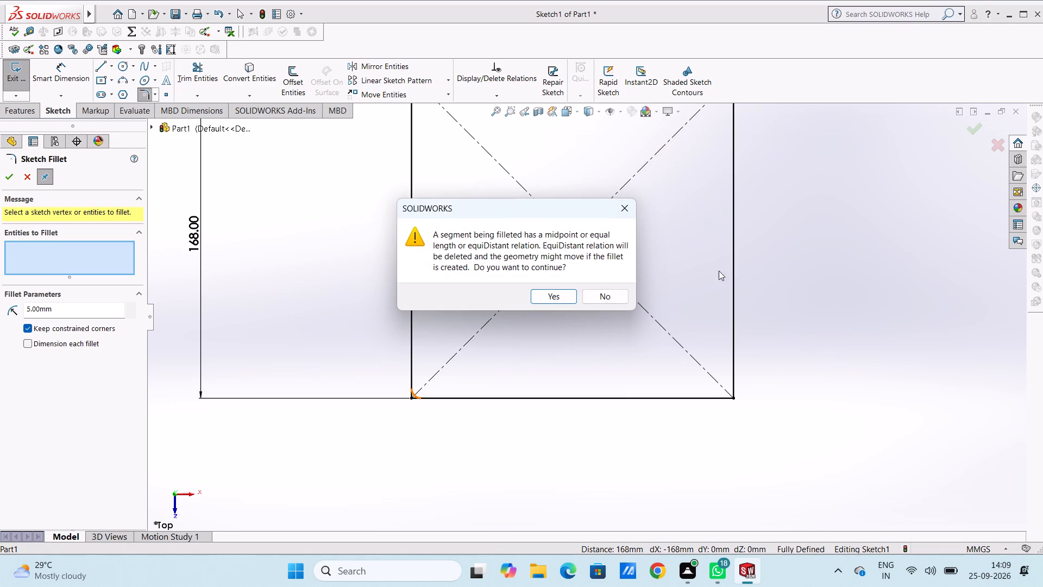
pyautogui.click(629, 216)
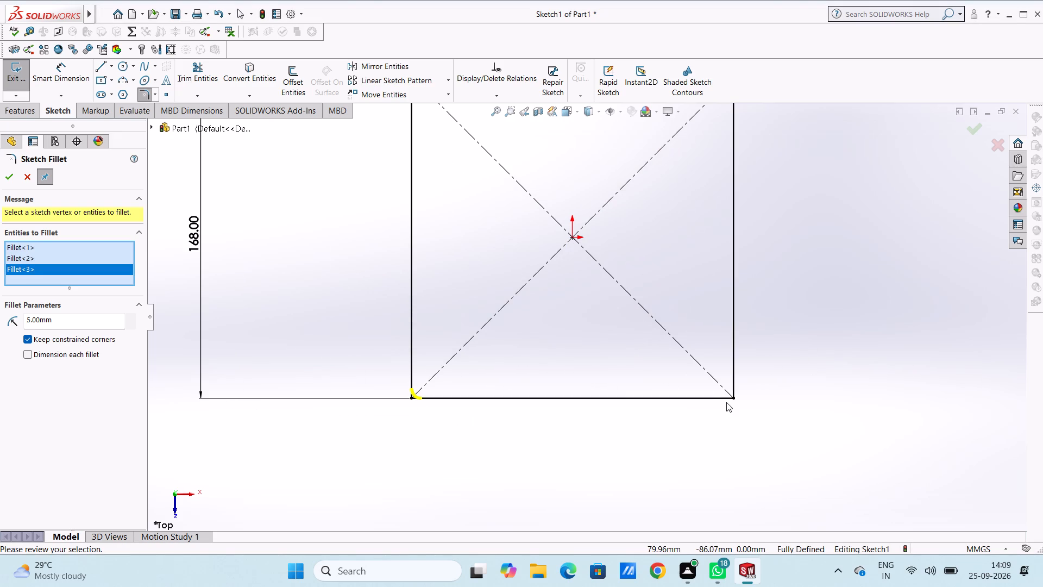
pyautogui.click(733, 397)
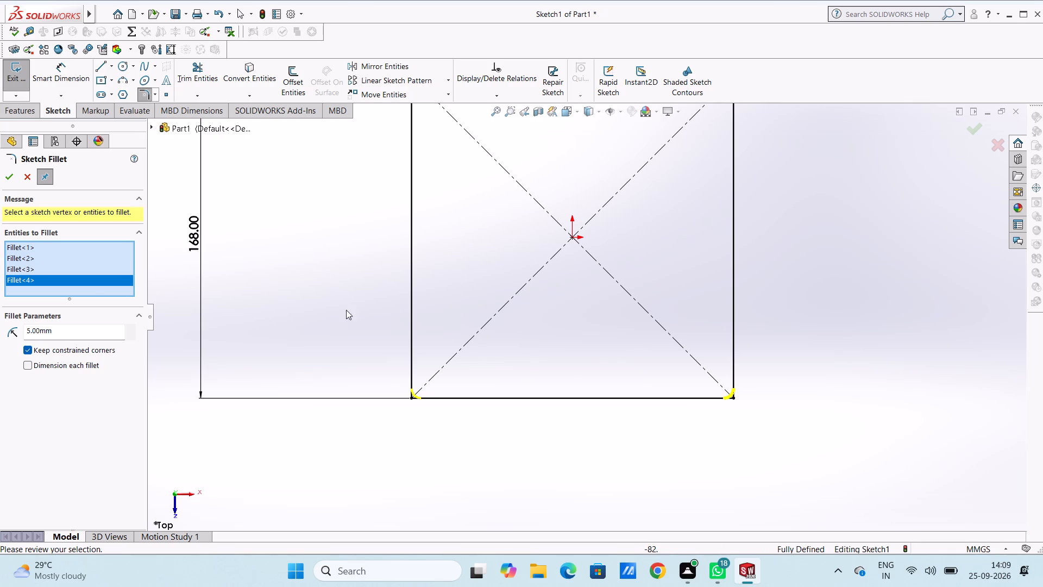
pyautogui.click(7, 178)
pyautogui.click(7, 178)
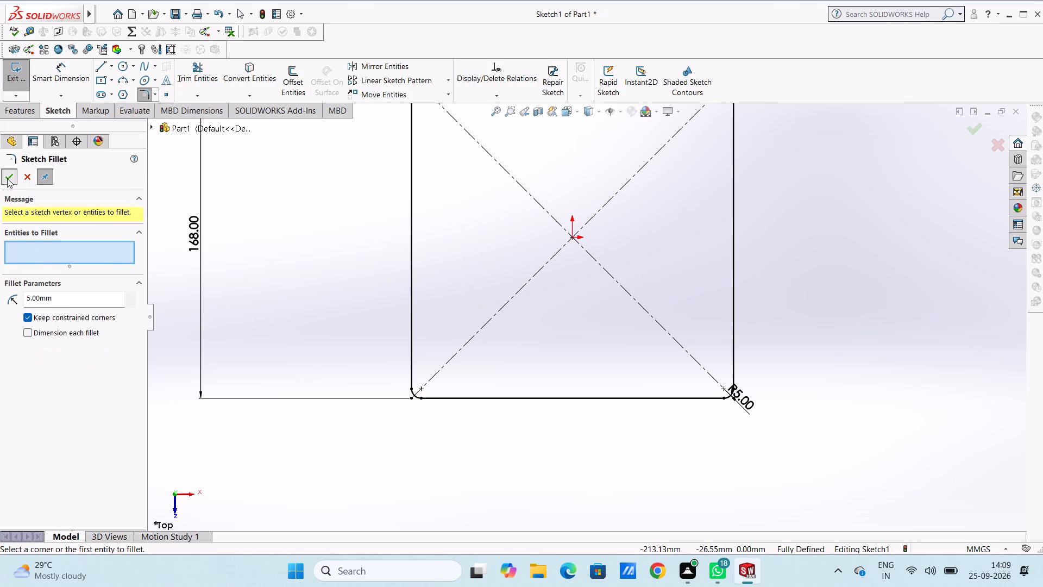
# Examine the rounded corners and overall outline of the square sketch.
pyautogui.scroll(5, 392, 299)
pyautogui.scroll(-1, 573, 270)
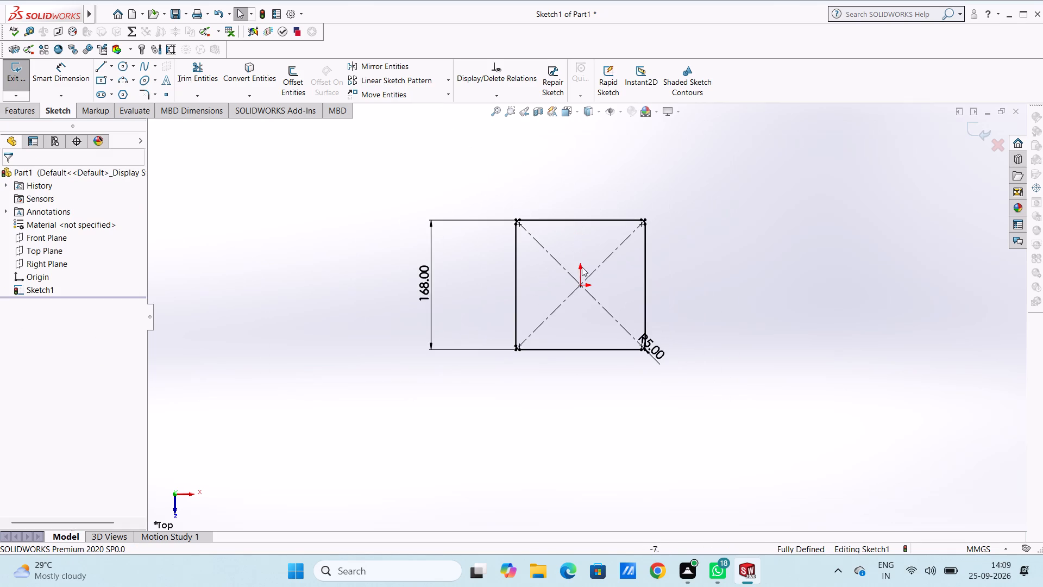
pyautogui.scroll(-2, 582, 267)
pyautogui.scroll(-5, 606, 200)
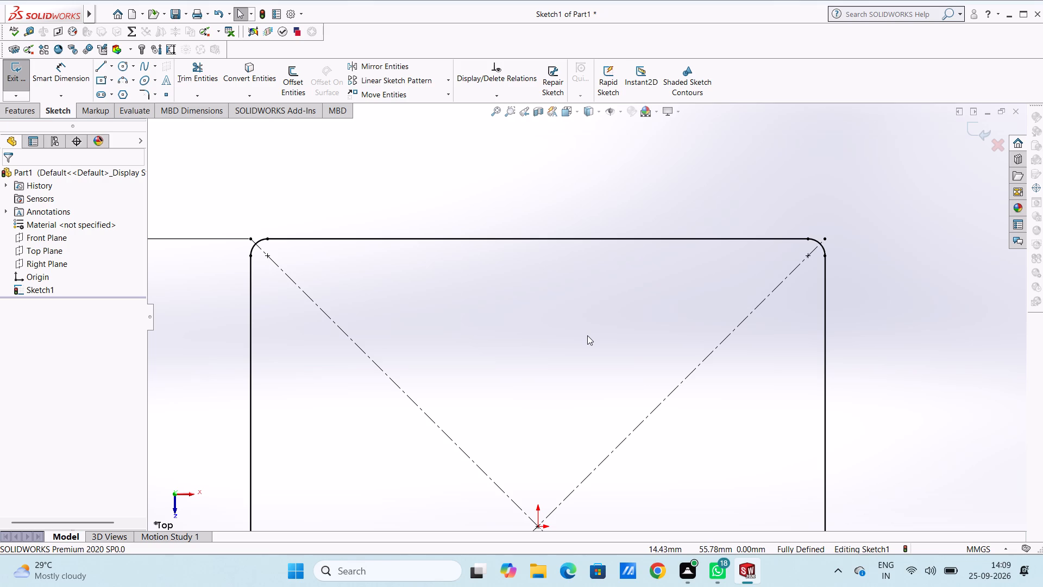
pyautogui.scroll(5, 587, 335)
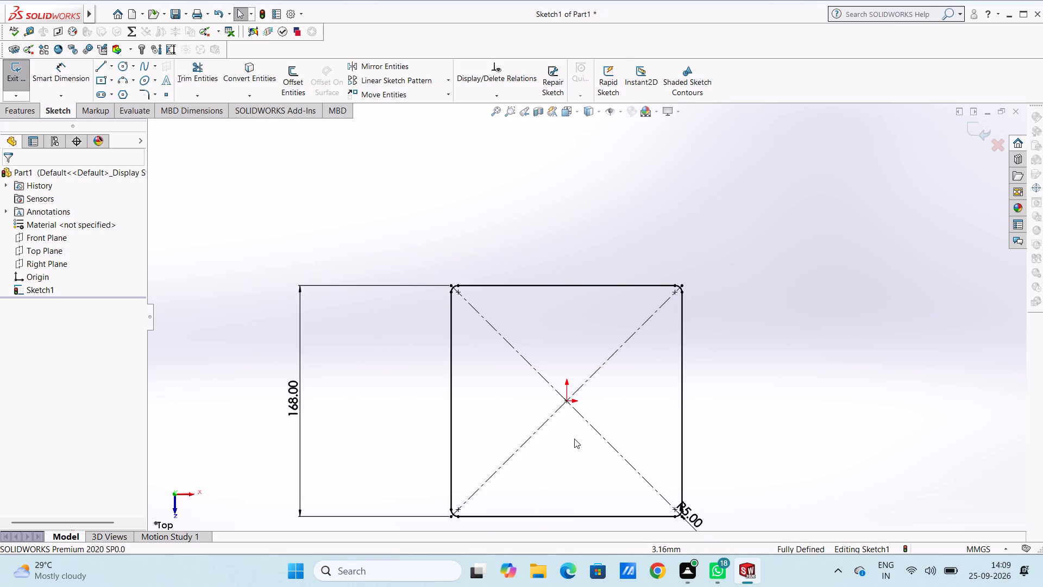
pyautogui.scroll(2, 576, 440)
pyautogui.scroll(-4, 608, 452)
pyautogui.scroll(3, 610, 332)
pyautogui.scroll(-2, 600, 265)
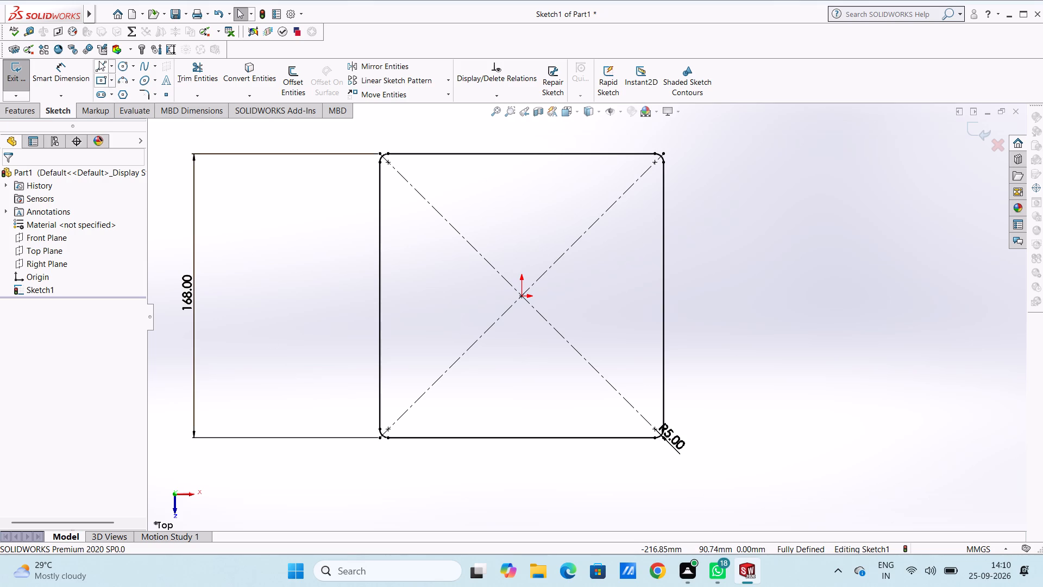
# Draw a second center rectangle at the origin inside the rounded square, 140 mm high and 142 mm wide.
pyautogui.click(102, 82)
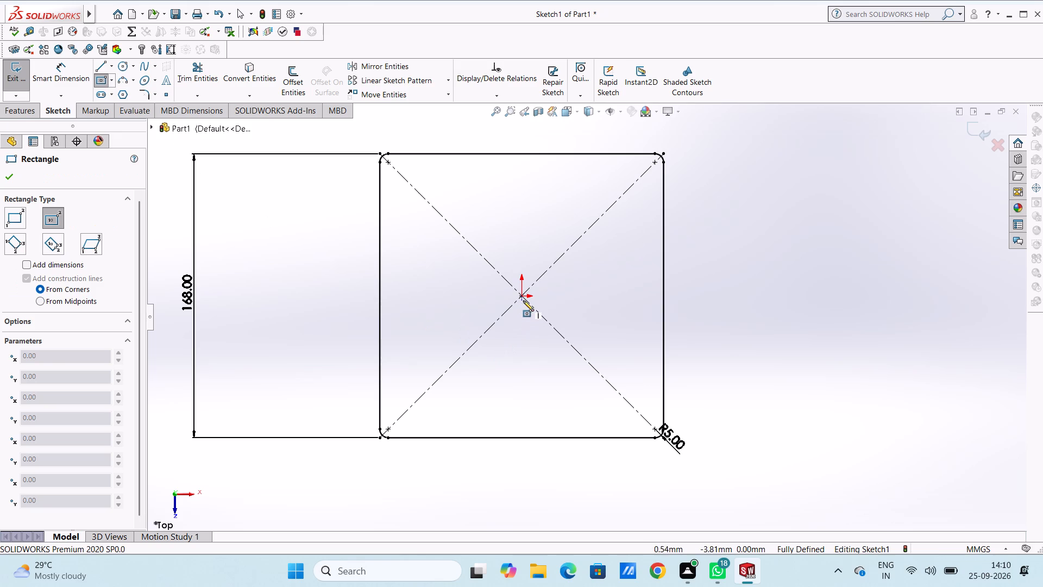
pyautogui.click(524, 298)
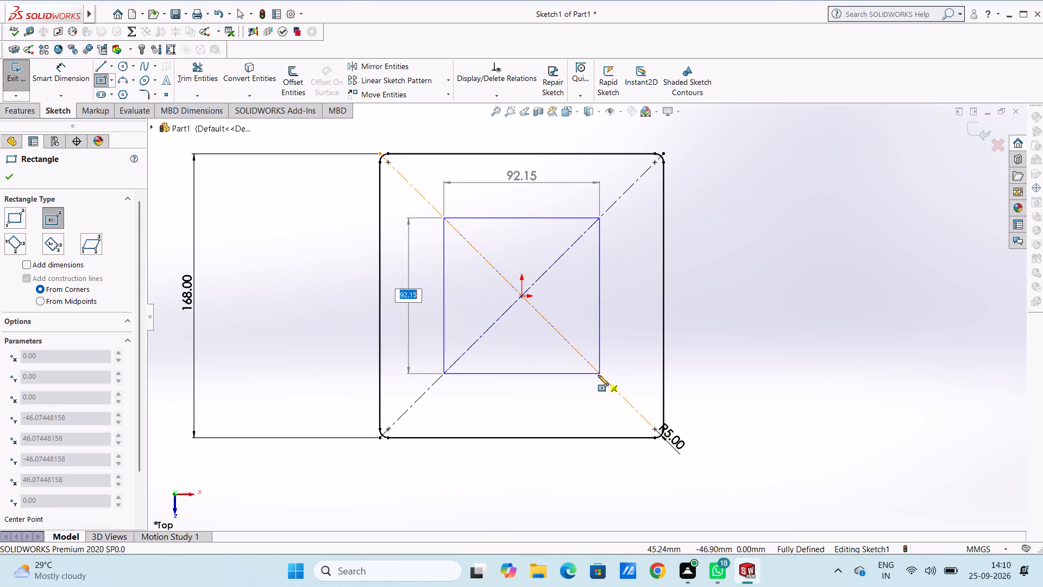
pyautogui.write('140')
pyautogui.press('Return')
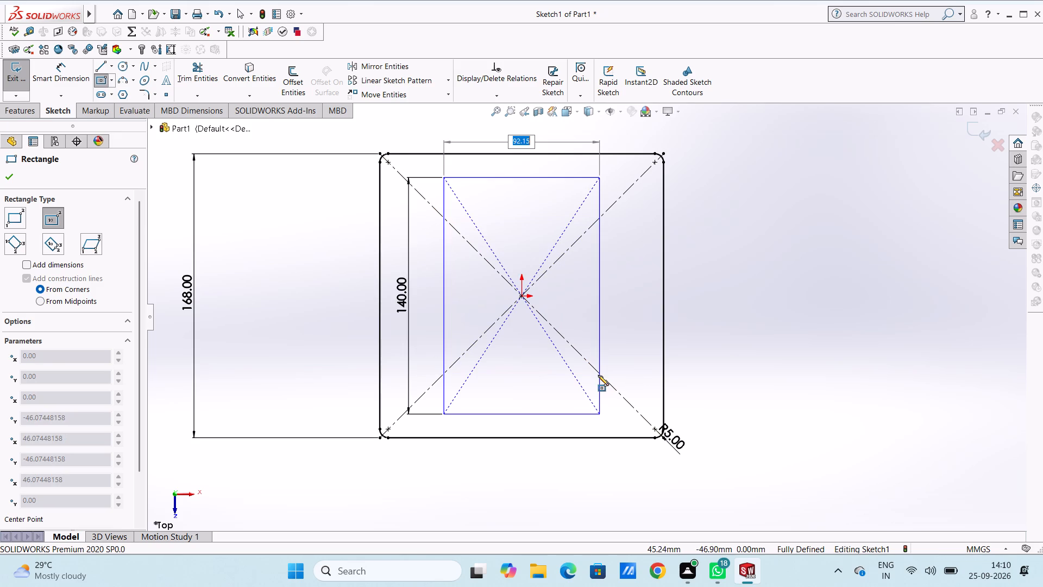
pyautogui.write('142')
pyautogui.press('Return')
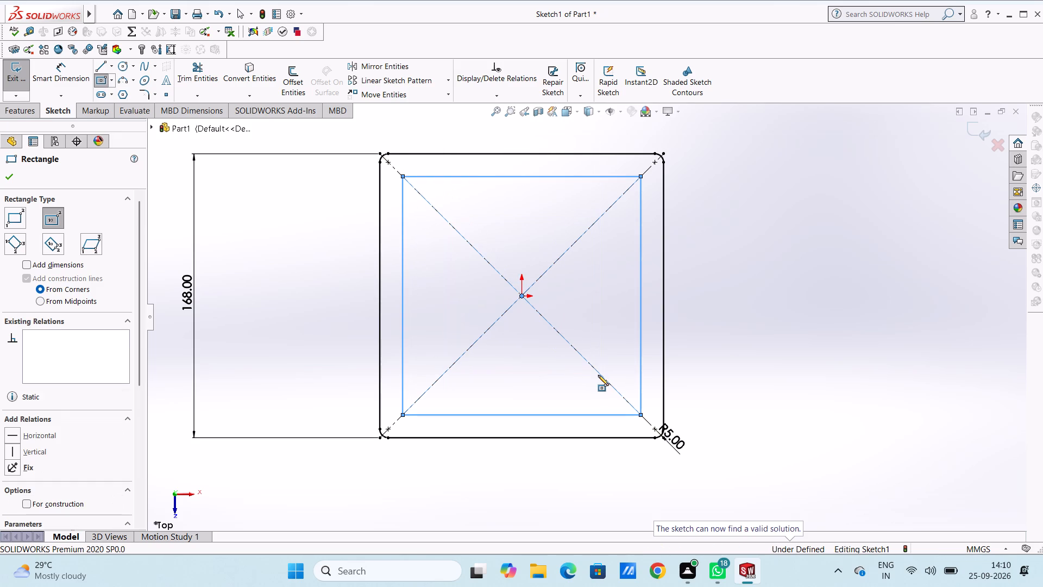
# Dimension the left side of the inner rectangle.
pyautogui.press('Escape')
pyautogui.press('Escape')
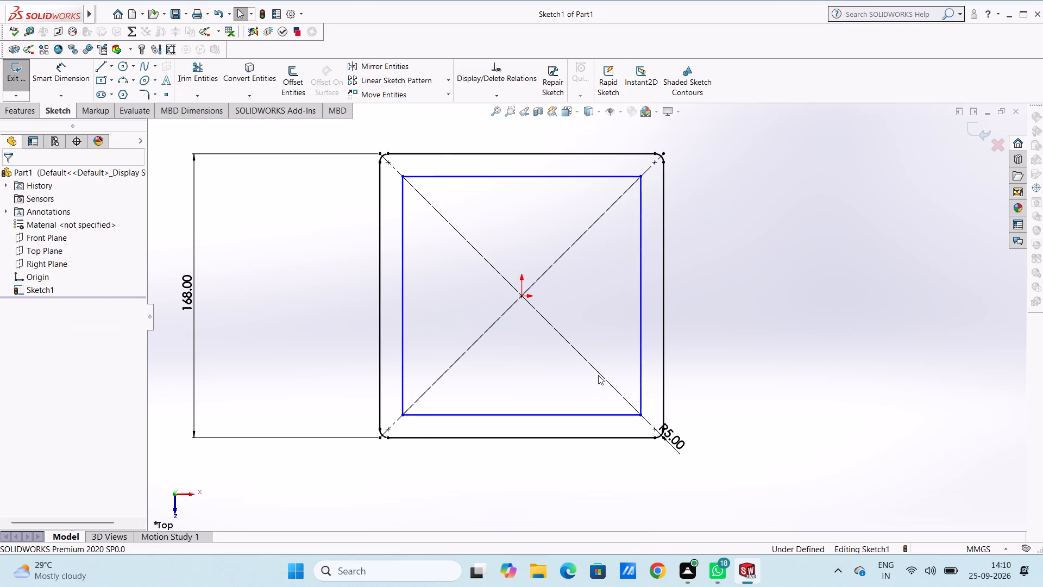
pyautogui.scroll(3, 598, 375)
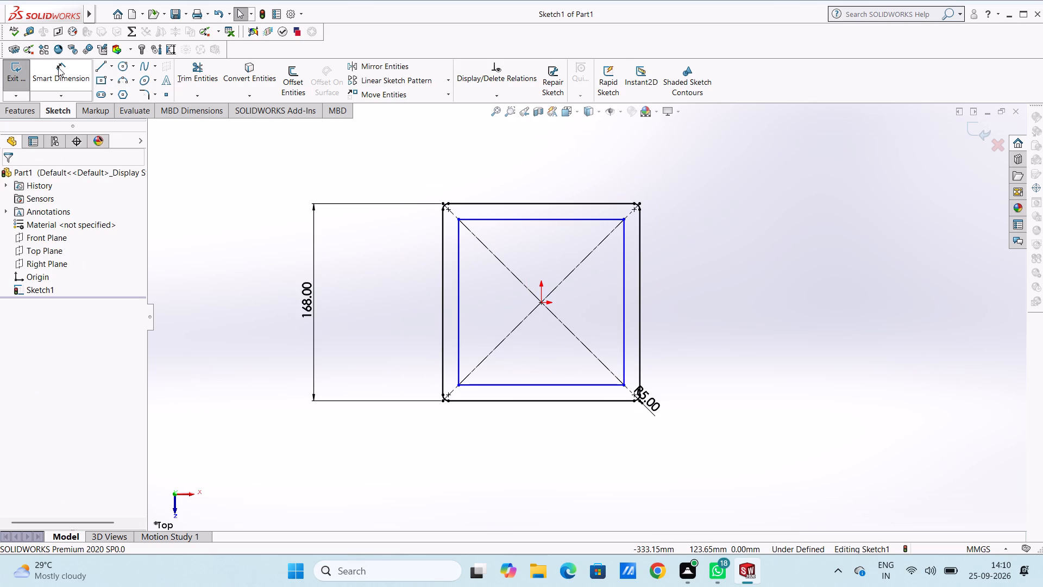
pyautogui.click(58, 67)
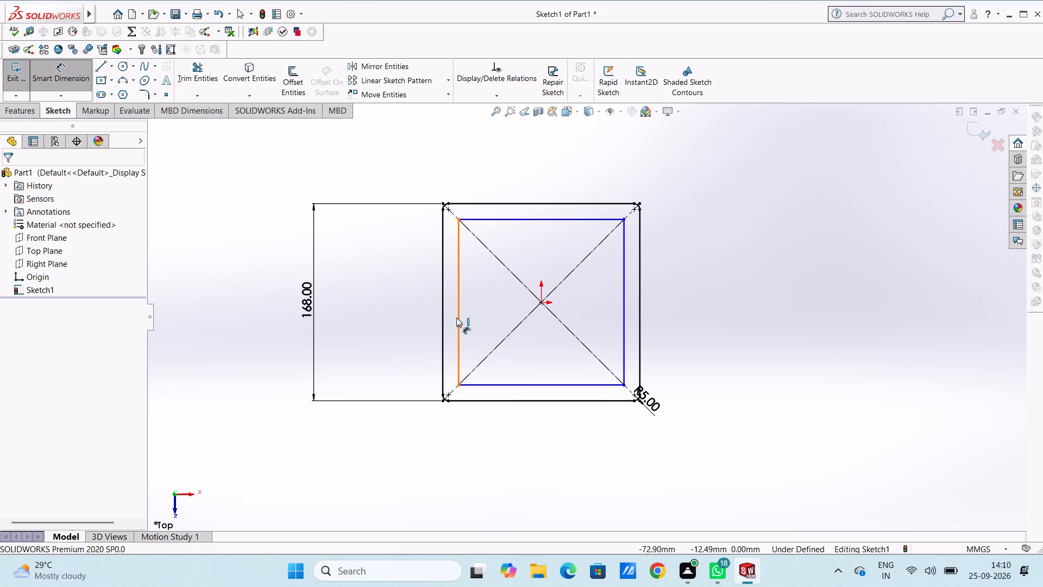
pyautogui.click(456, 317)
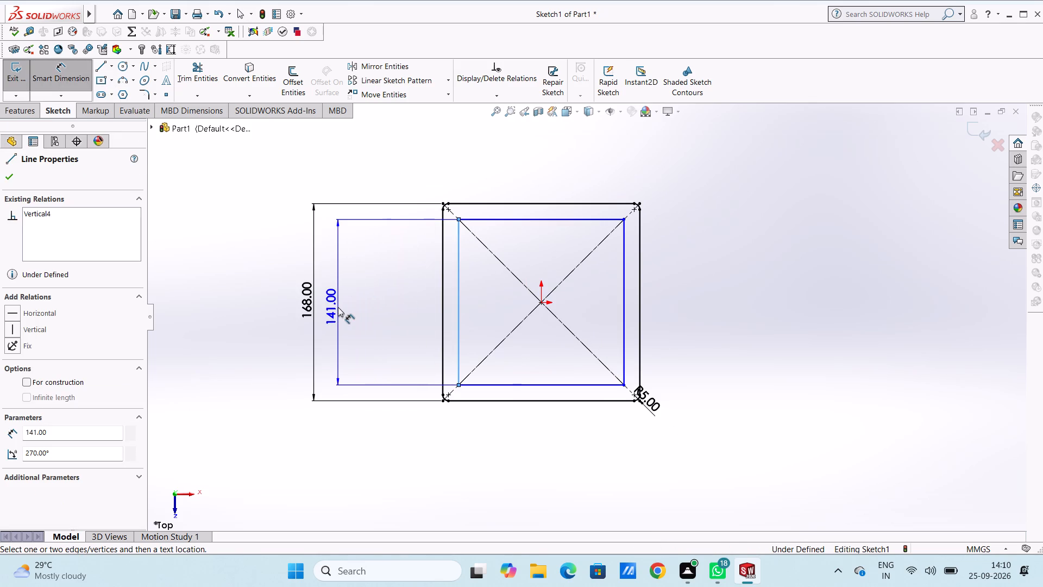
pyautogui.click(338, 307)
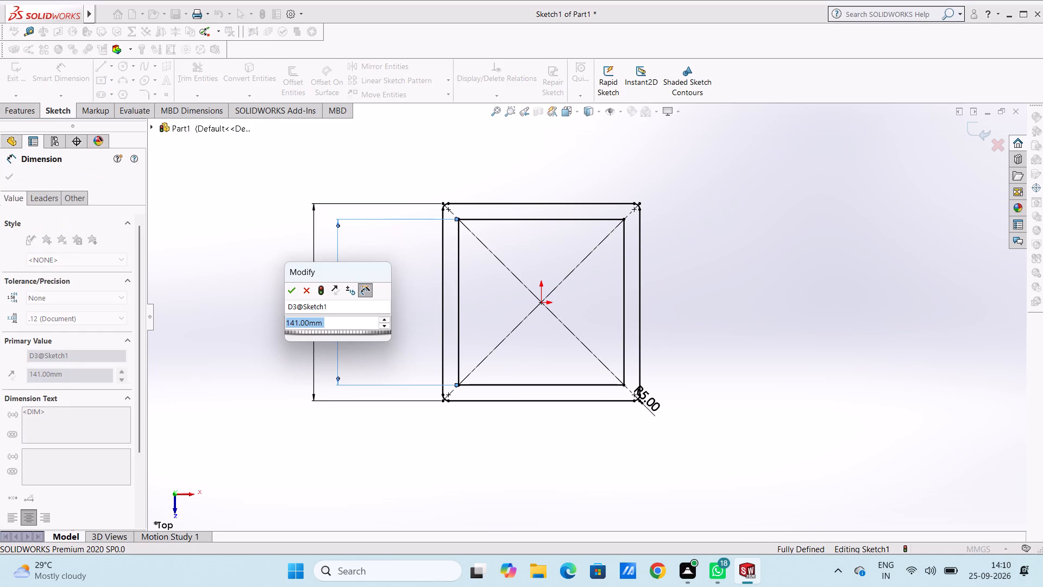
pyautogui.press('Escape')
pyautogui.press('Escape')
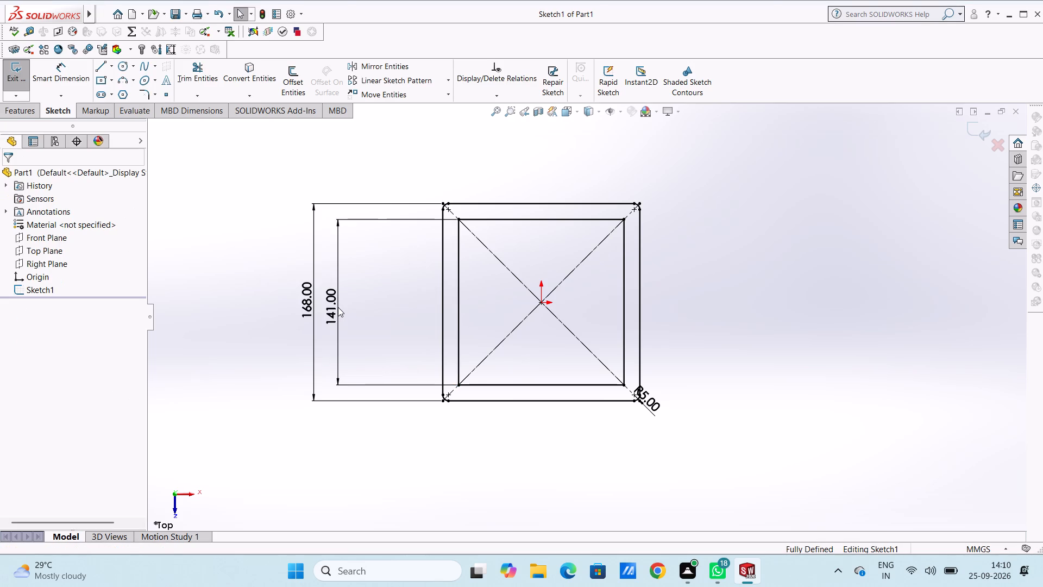
# Undo the last dimension and the inner rectangle, leaving only the rounded square.
pyautogui.hotkey('ctrl', 'z')
pyautogui.hotkey('ctrl', 'z')
pyautogui.hotkey('ctrl', 'z')
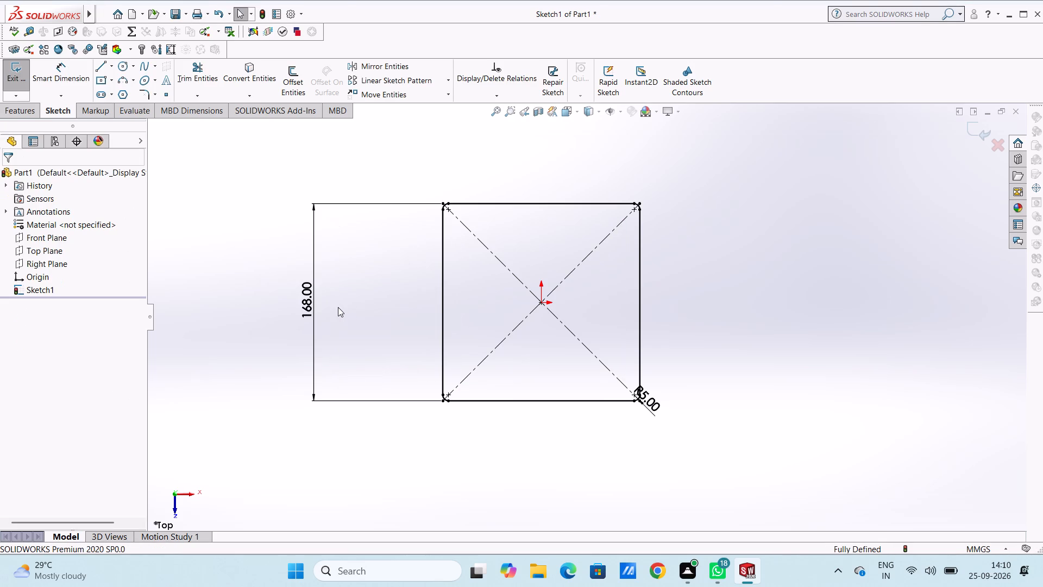
# Draw four 14 mm radius circles on the square's diagonals, one near each corner, about 66 mm horizontally and vertically from the origin.
pyautogui.click(122, 64)
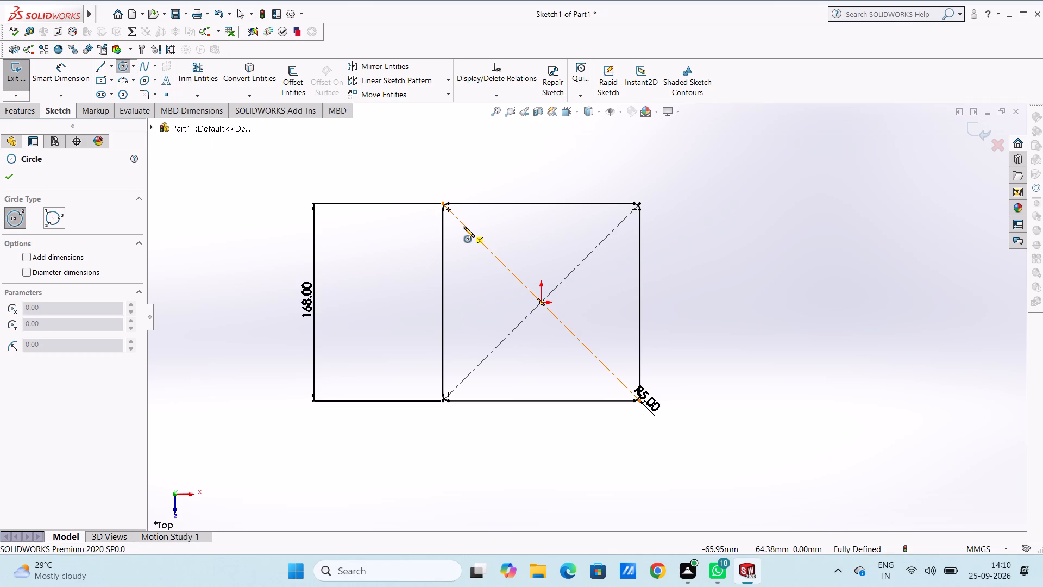
pyautogui.click(464, 225)
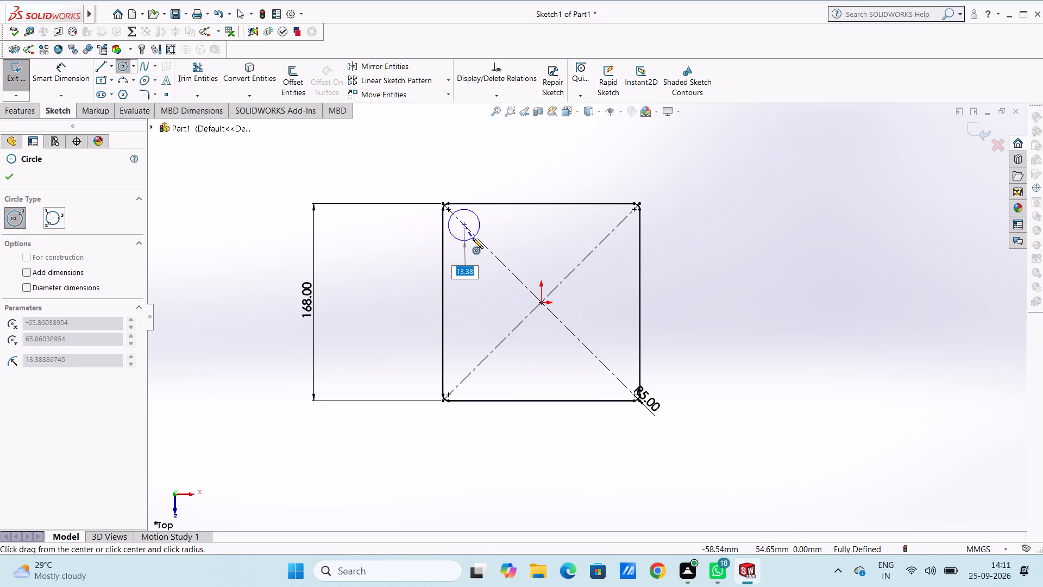
pyautogui.write('14')
pyautogui.press('Return')
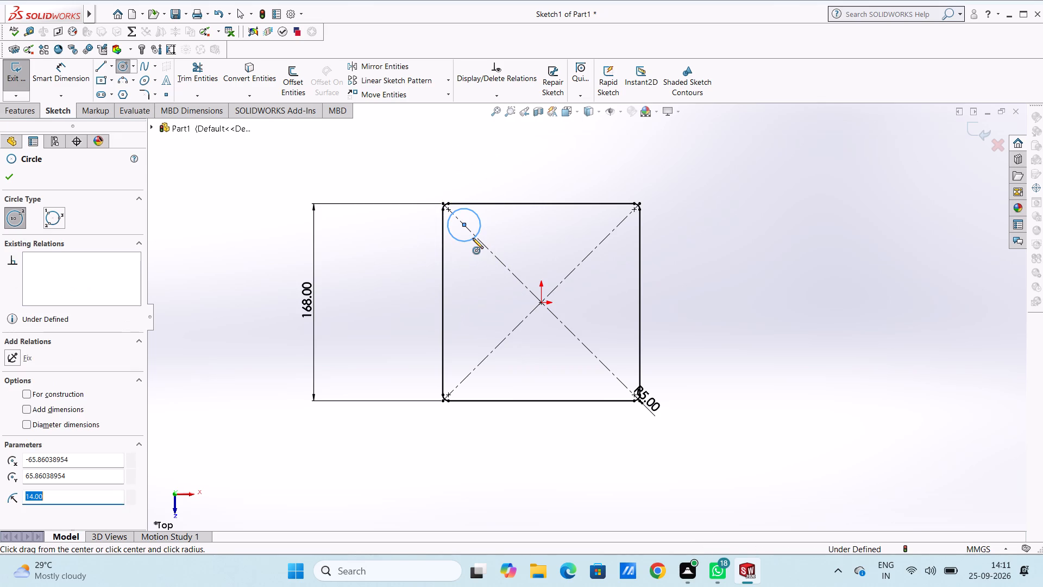
pyautogui.click(618, 223)
pyautogui.write('14')
pyautogui.press('Return')
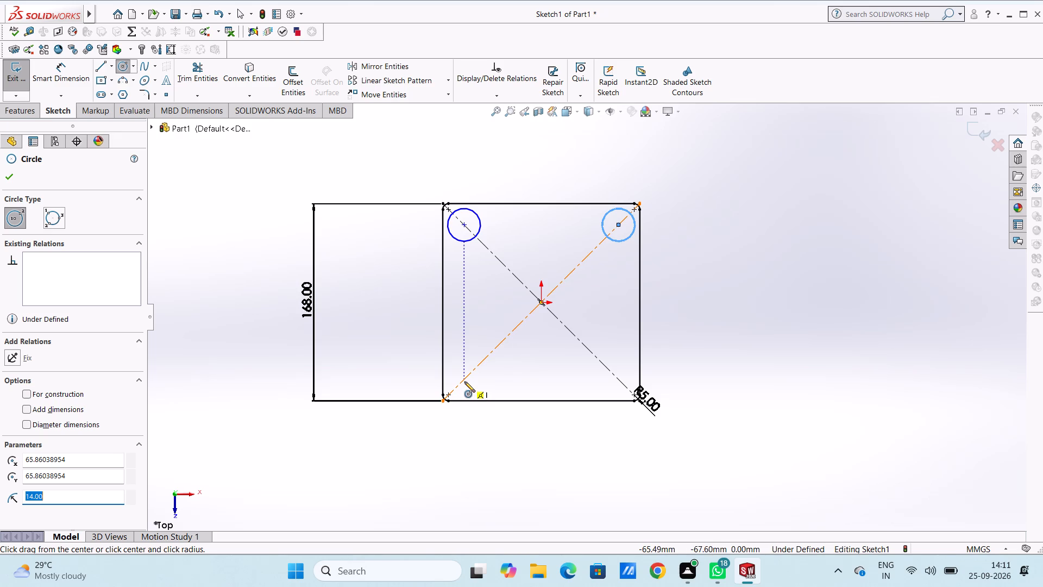
pyautogui.click(464, 381)
pyautogui.write('14')
pyautogui.press('Return')
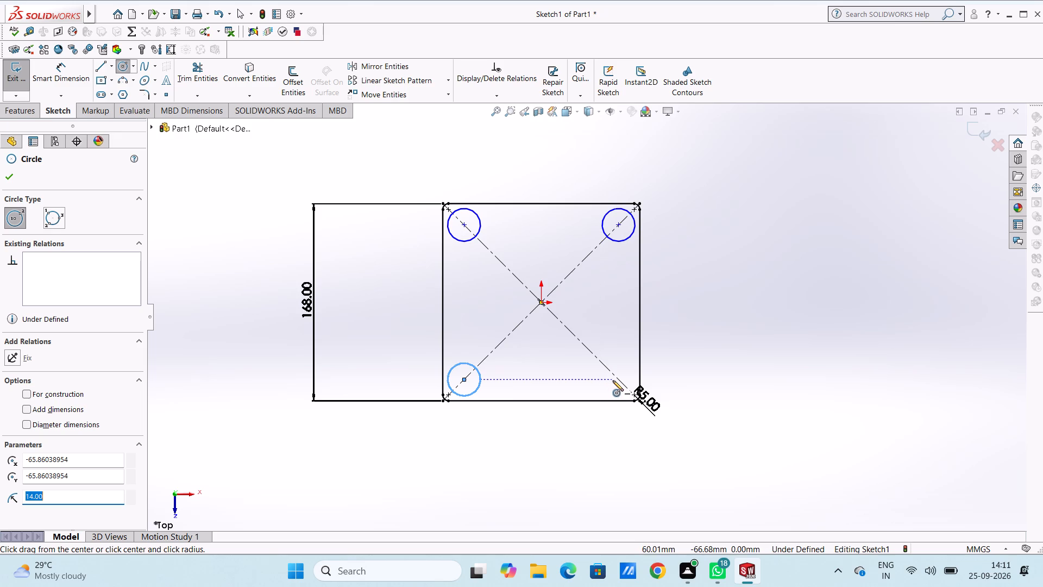
pyautogui.click(618, 379)
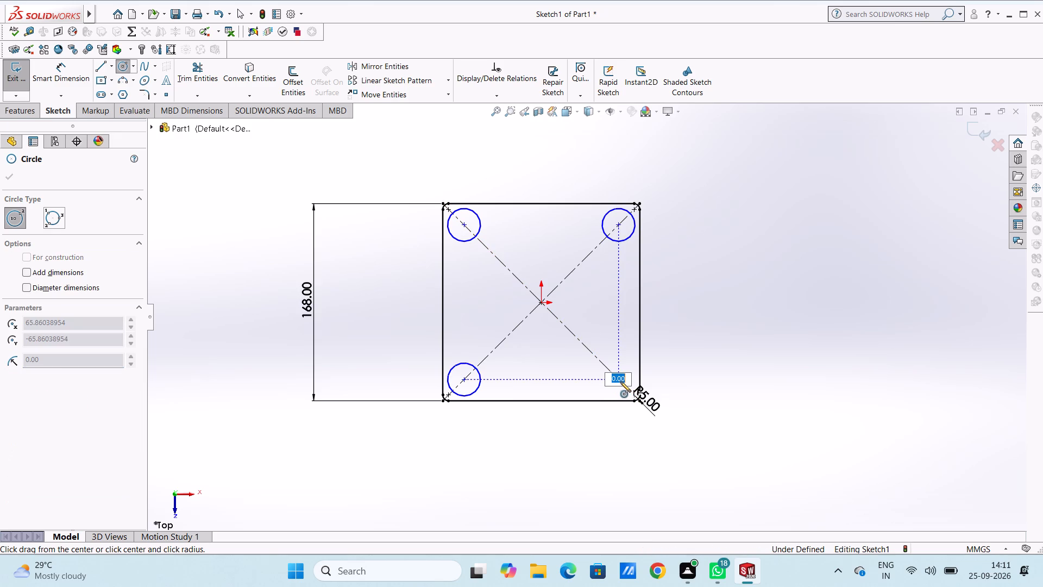
pyautogui.write('14')
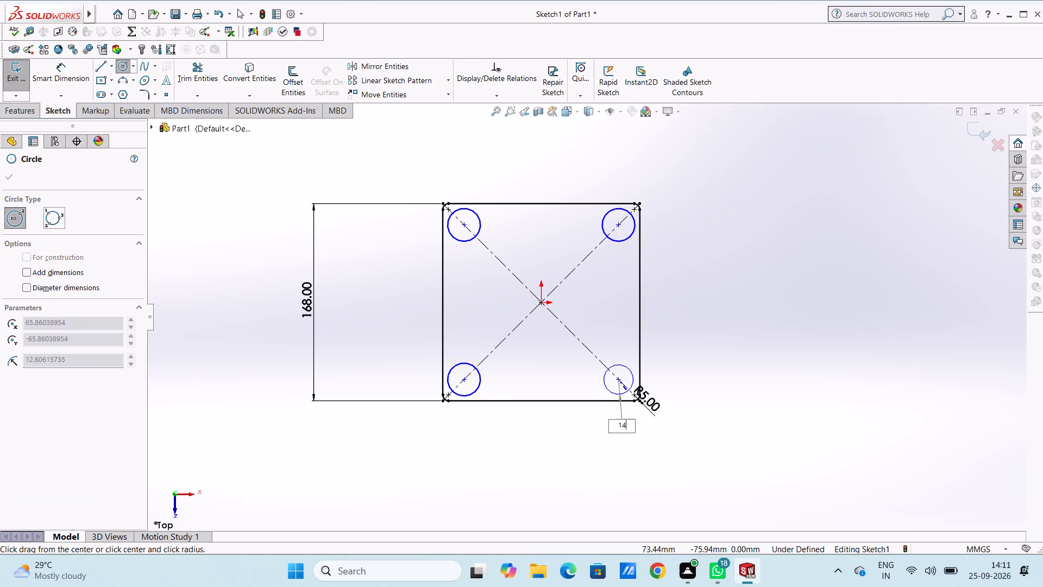
pyautogui.press('Return')
pyautogui.press('Escape')
pyautogui.press('Escape')
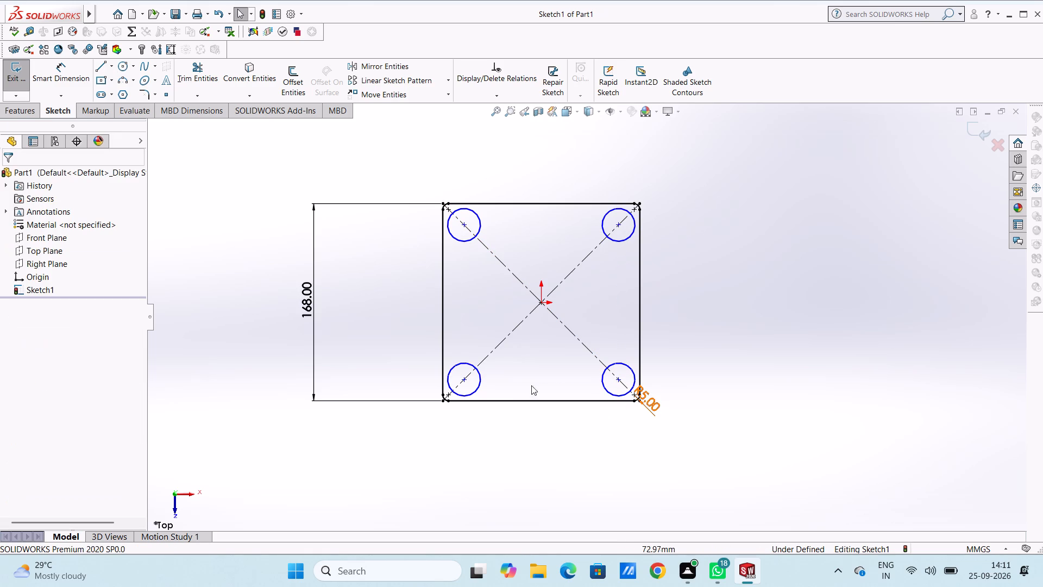
# Dimension the two upper corner circles with a diameter of 20 mm each.
pyautogui.click(62, 74)
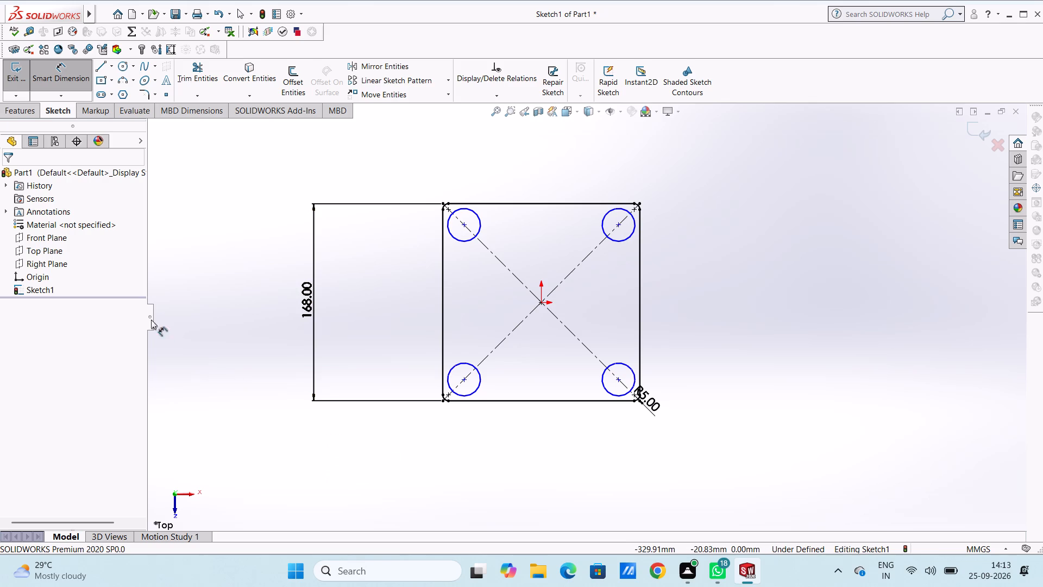
pyautogui.click(481, 223)
pyautogui.click(621, 146)
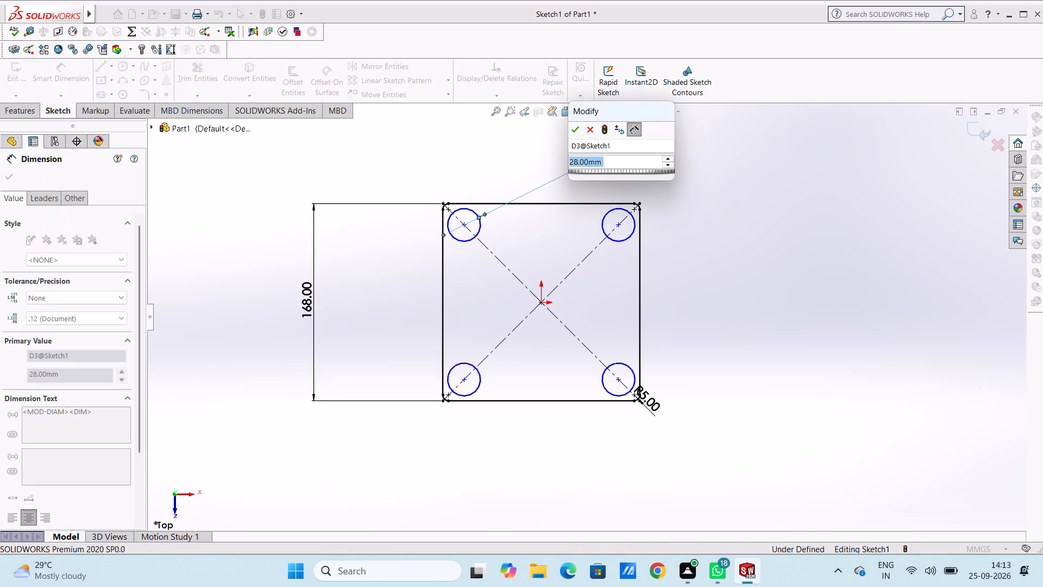
pyautogui.write('20')
pyautogui.press('Return')
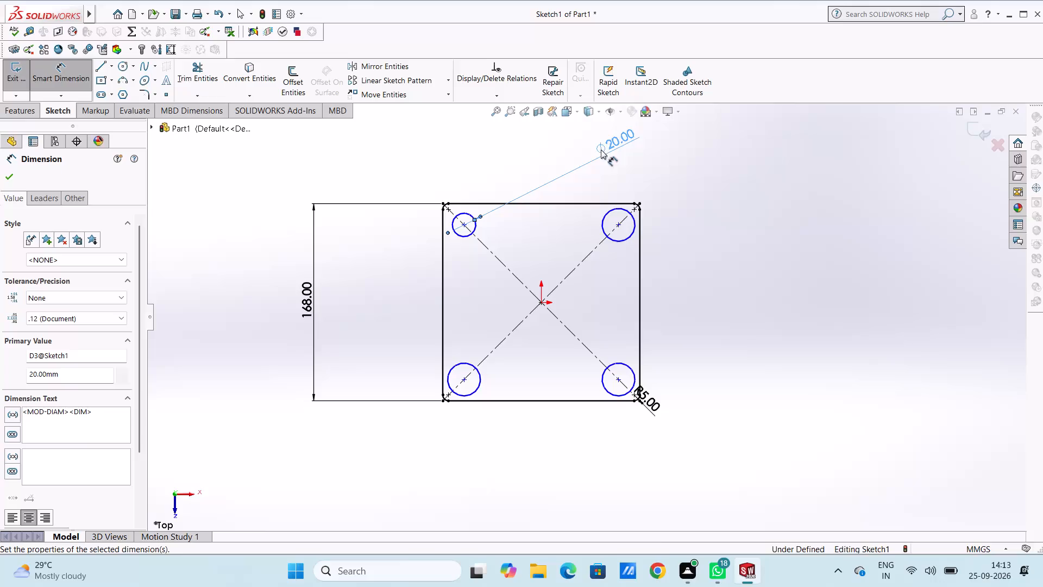
pyautogui.click(483, 152)
pyautogui.click(632, 239)
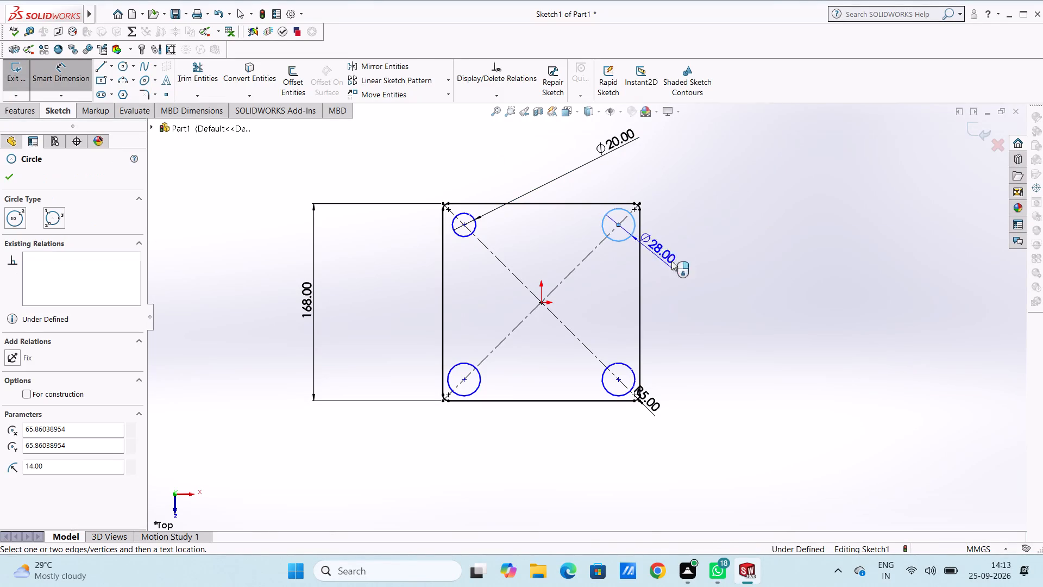
pyautogui.click(822, 363)
pyautogui.write('20')
pyautogui.press('Return')
pyautogui.click(755, 379)
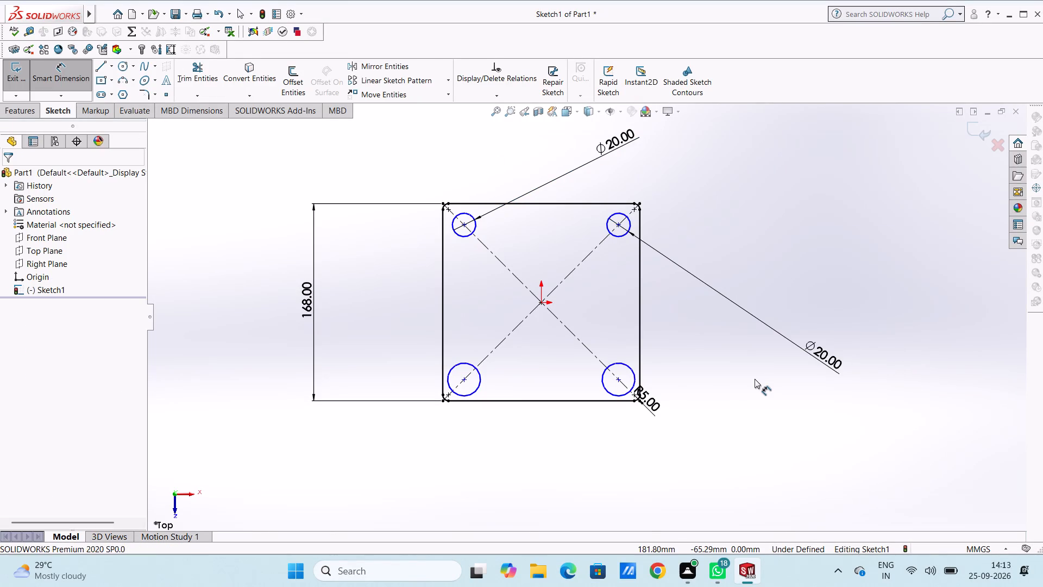
# Dimension the two lower corner circles with a diameter of 20 mm each.
pyautogui.click(627, 367)
pyautogui.click(802, 221)
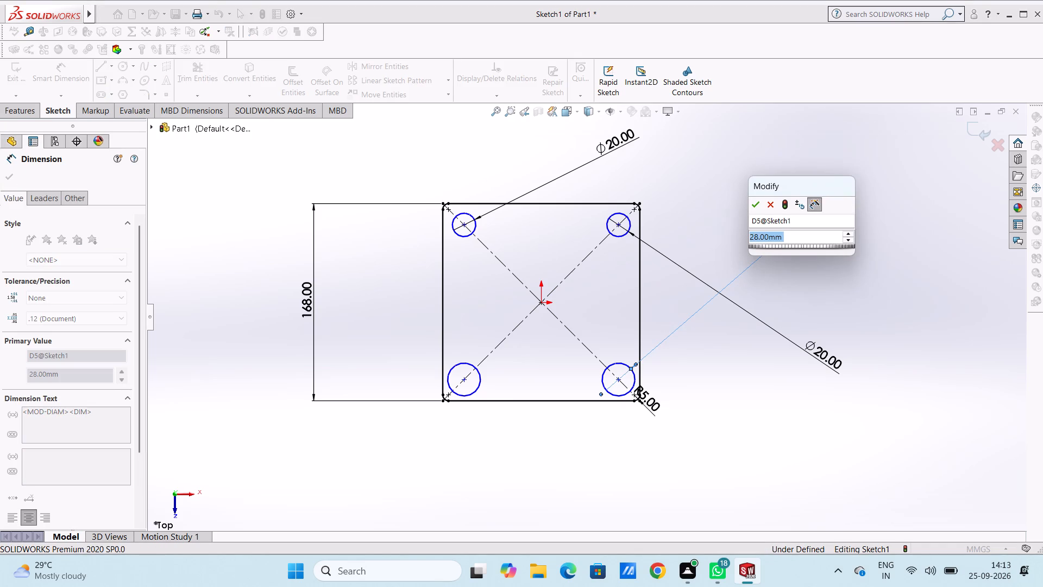
pyautogui.write('20')
pyautogui.press('Return')
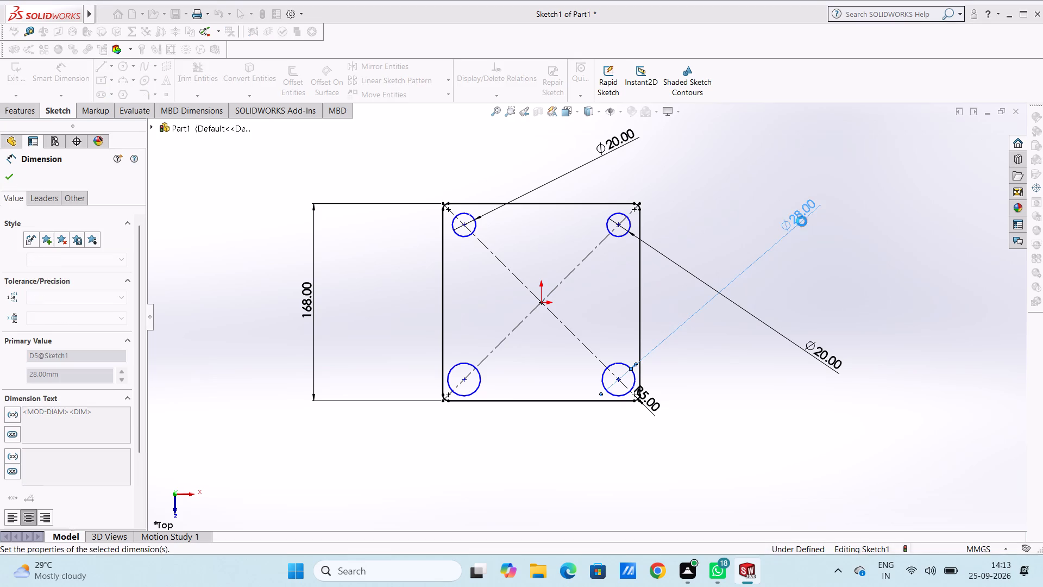
pyautogui.click(724, 392)
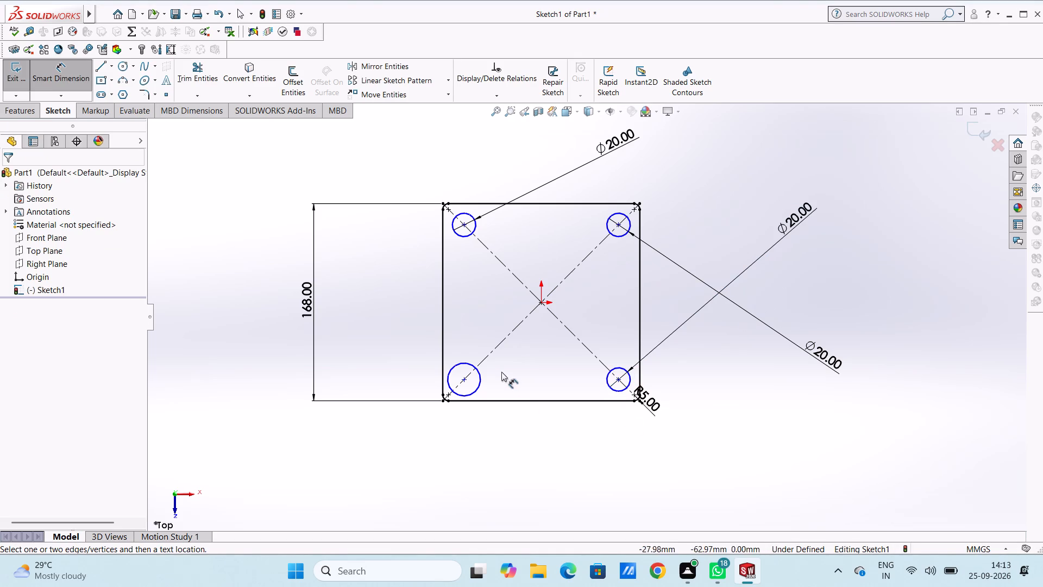
pyautogui.click(480, 376)
pyautogui.click(537, 461)
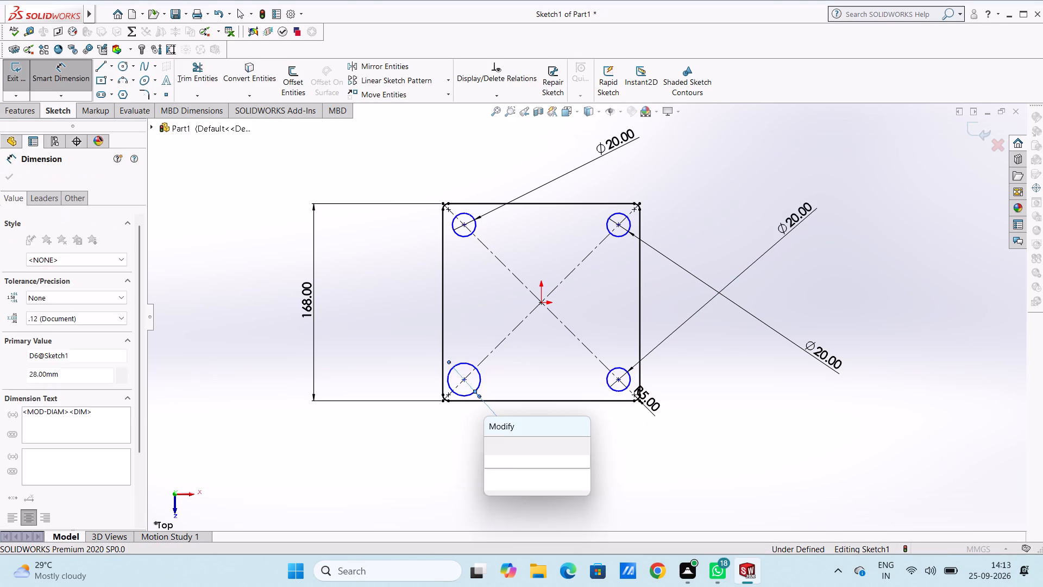
pyautogui.write('20')
pyautogui.press('Return')
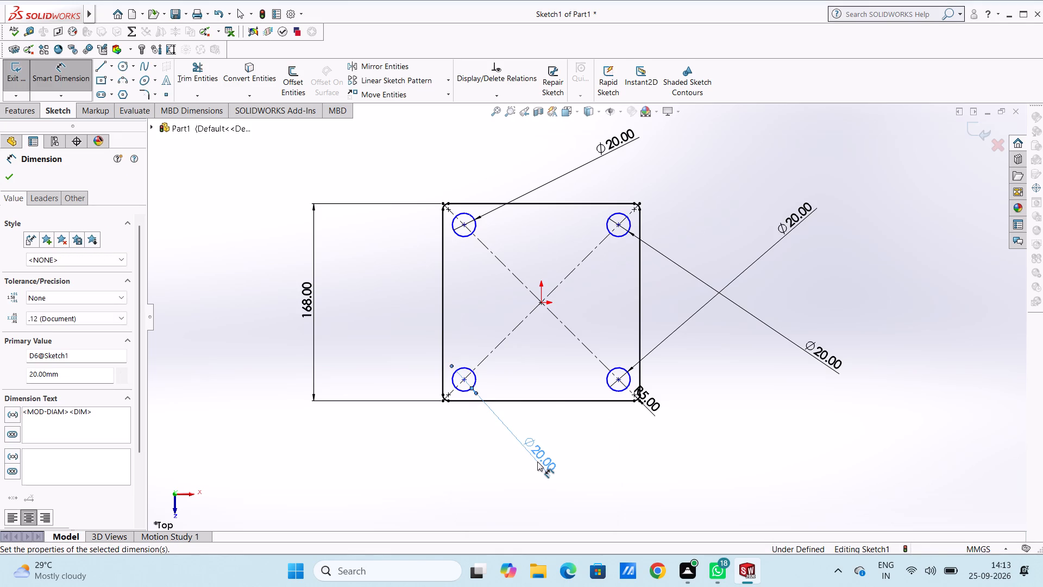
# Dimension the distance between the centers of the two left circles as 142 mm.
pyautogui.click(463, 227)
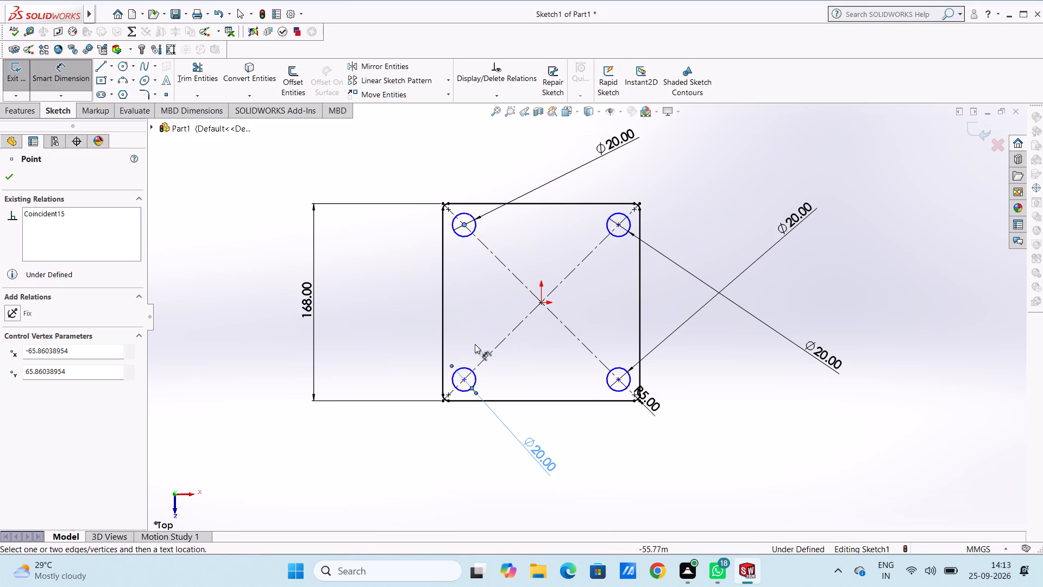
pyautogui.click(465, 383)
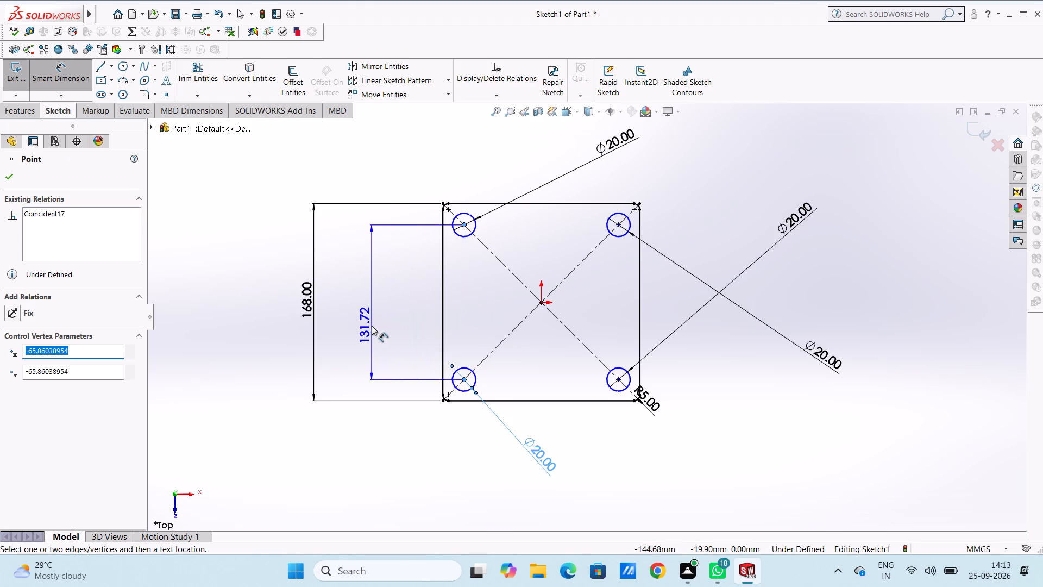
pyautogui.click(369, 325)
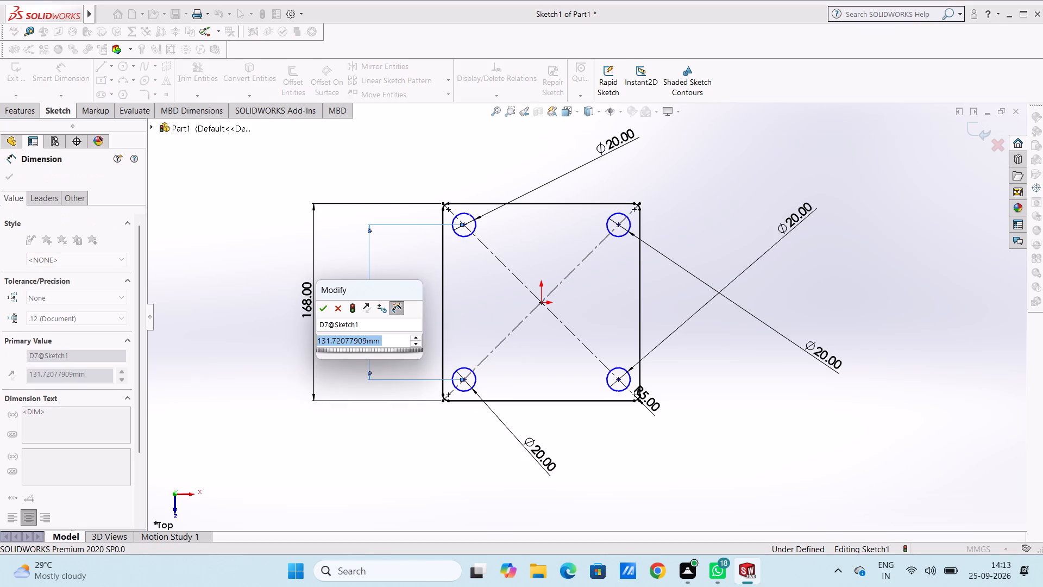
pyautogui.write('142')
pyautogui.press('Return')
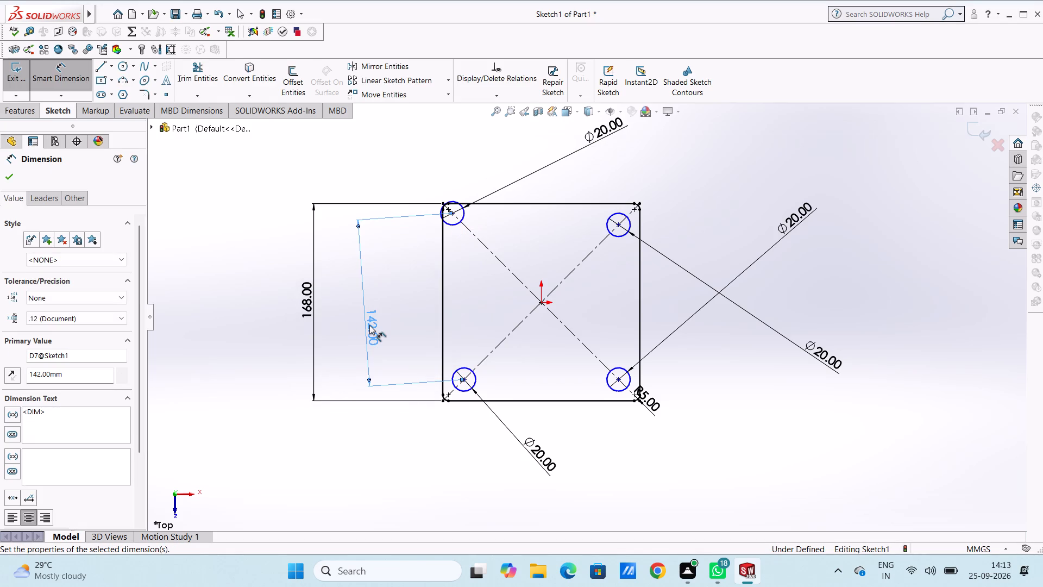
pyautogui.click(426, 271)
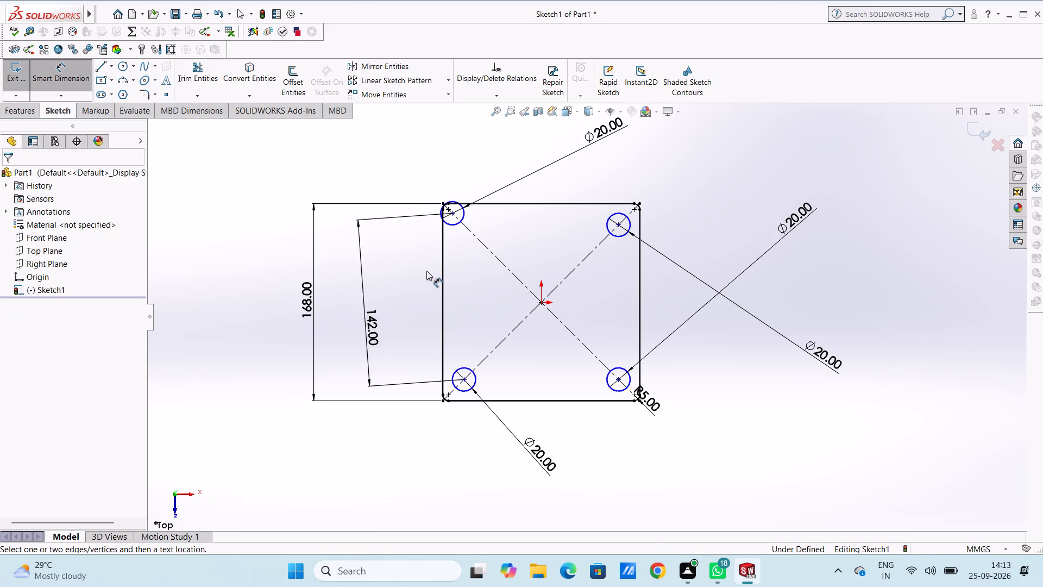
# Dimension the vertical distance from the upper-left circle's center to the origin as 71 mm.
pyautogui.click(451, 215)
pyautogui.click(544, 304)
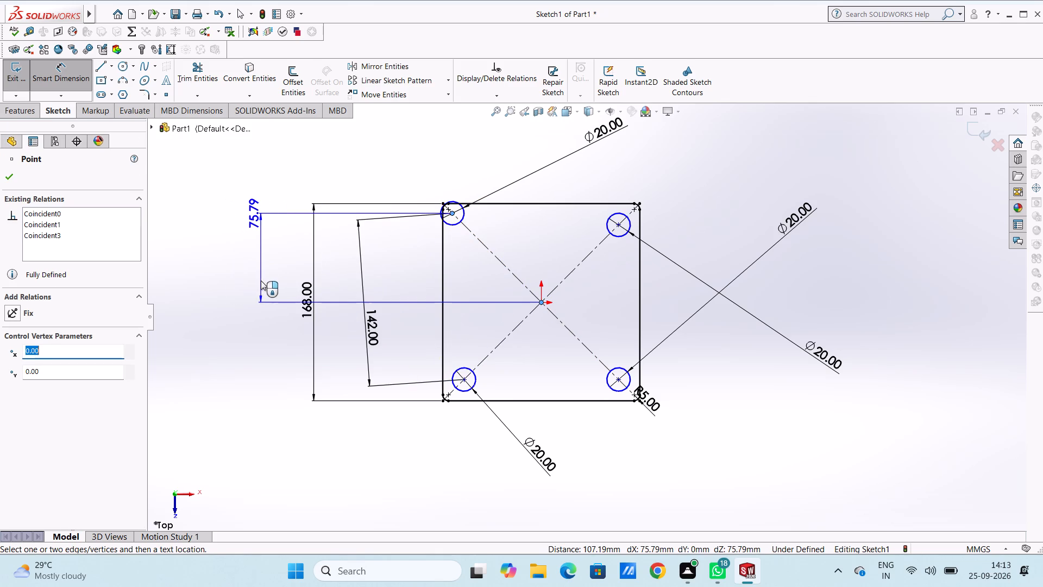
pyautogui.click(267, 277)
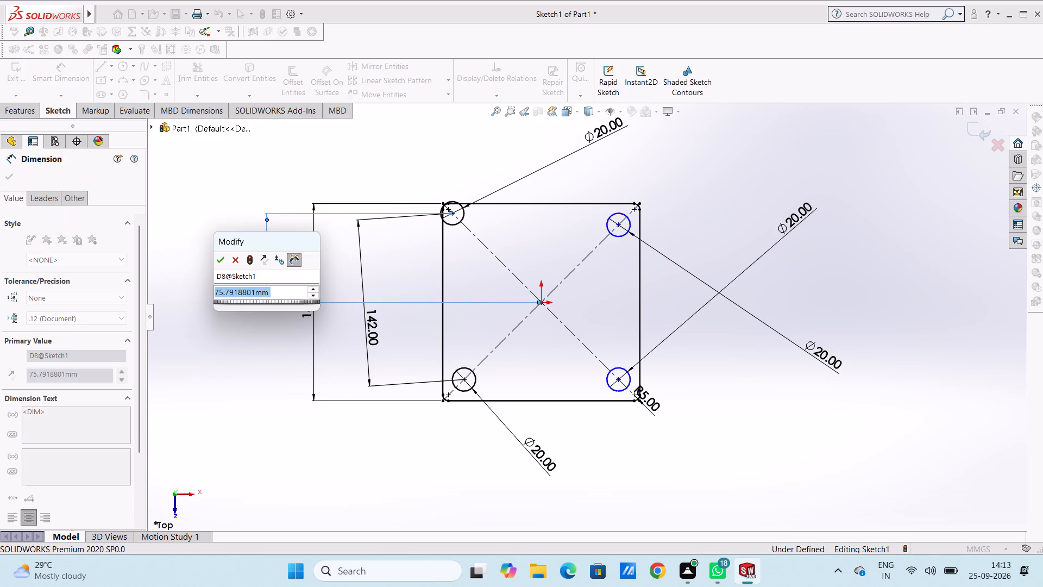
pyautogui.write('71')
pyautogui.press('Return')
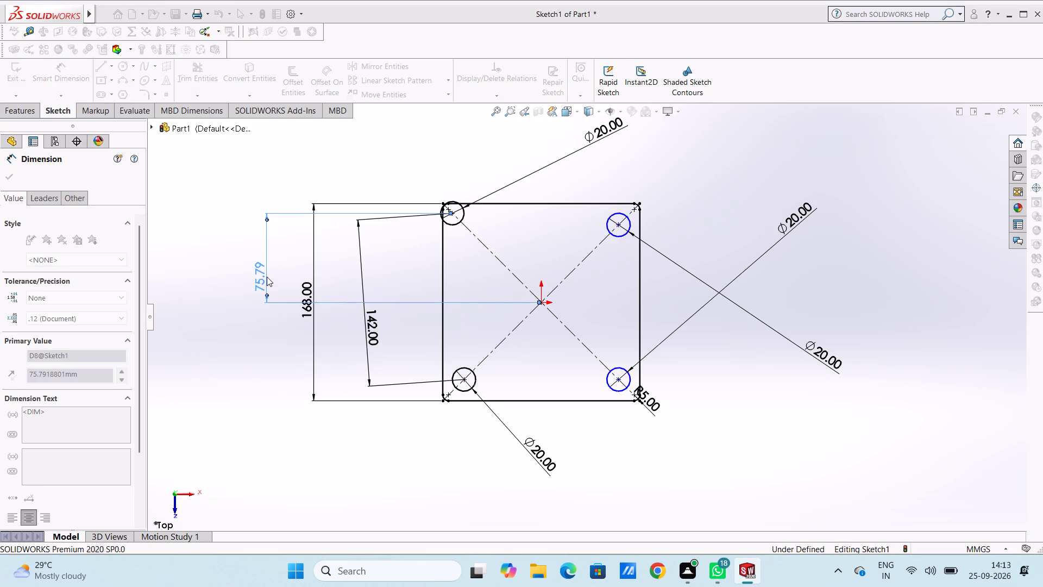
pyautogui.click(235, 287)
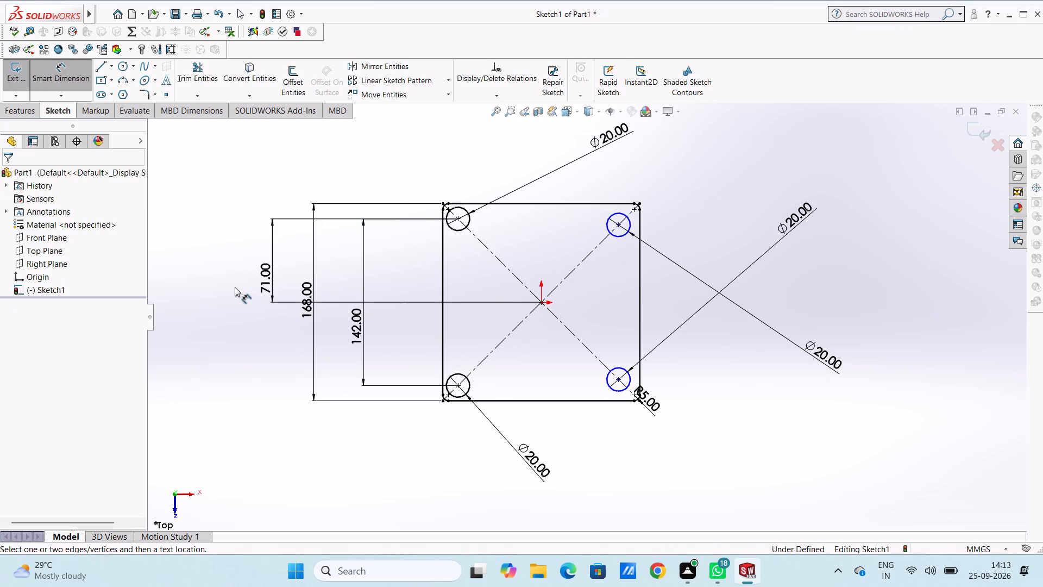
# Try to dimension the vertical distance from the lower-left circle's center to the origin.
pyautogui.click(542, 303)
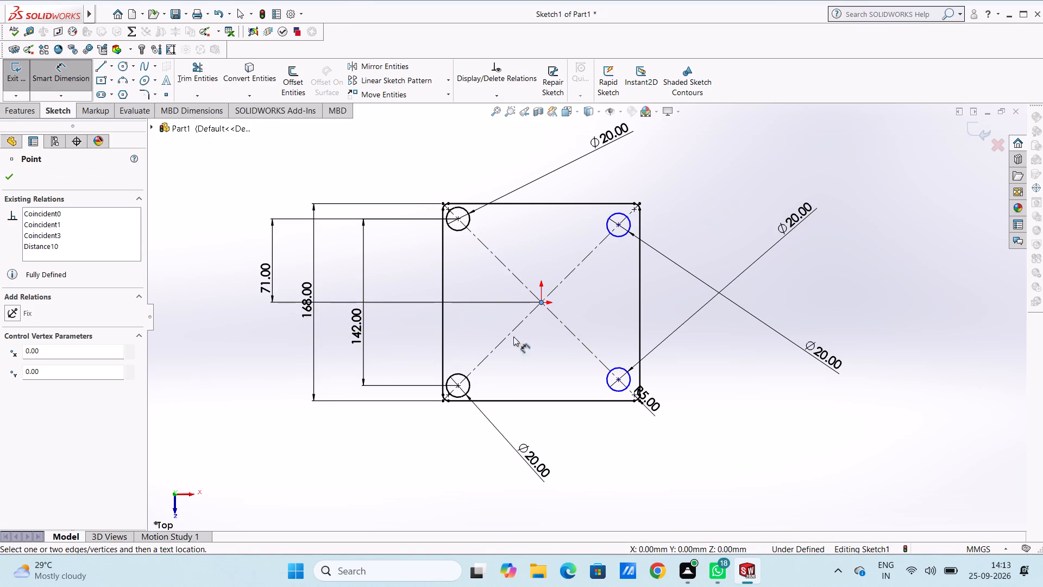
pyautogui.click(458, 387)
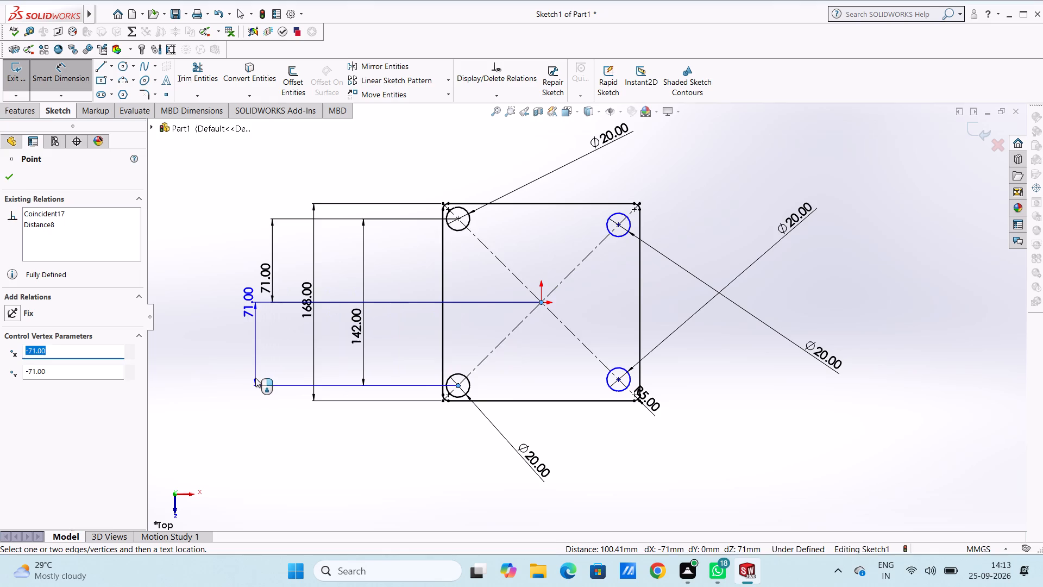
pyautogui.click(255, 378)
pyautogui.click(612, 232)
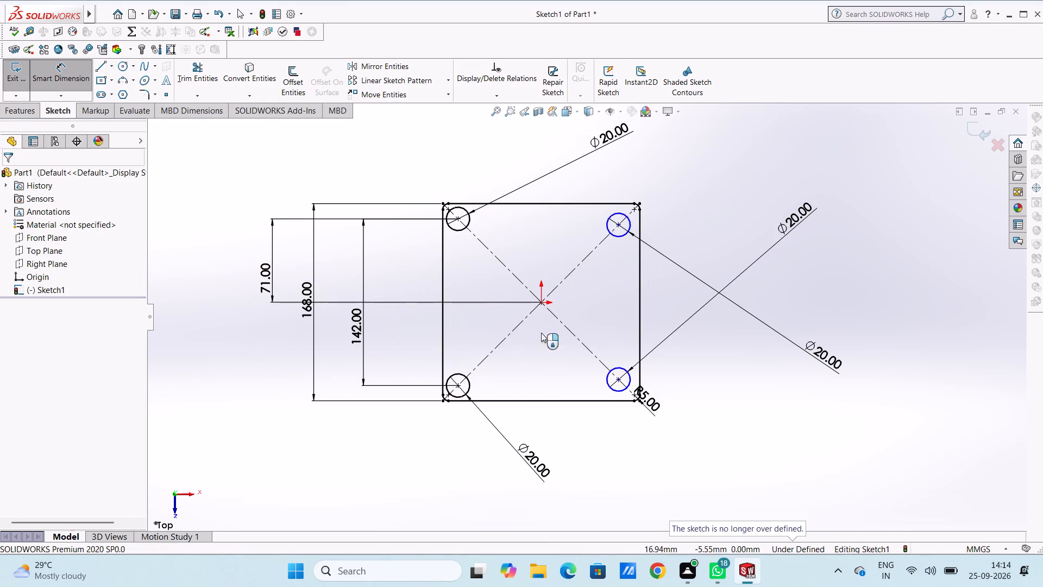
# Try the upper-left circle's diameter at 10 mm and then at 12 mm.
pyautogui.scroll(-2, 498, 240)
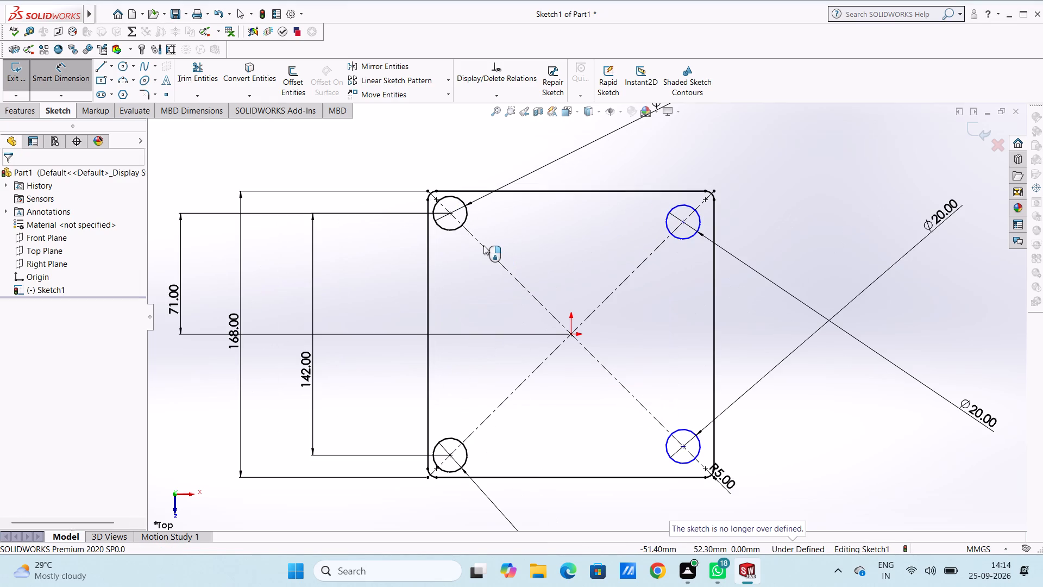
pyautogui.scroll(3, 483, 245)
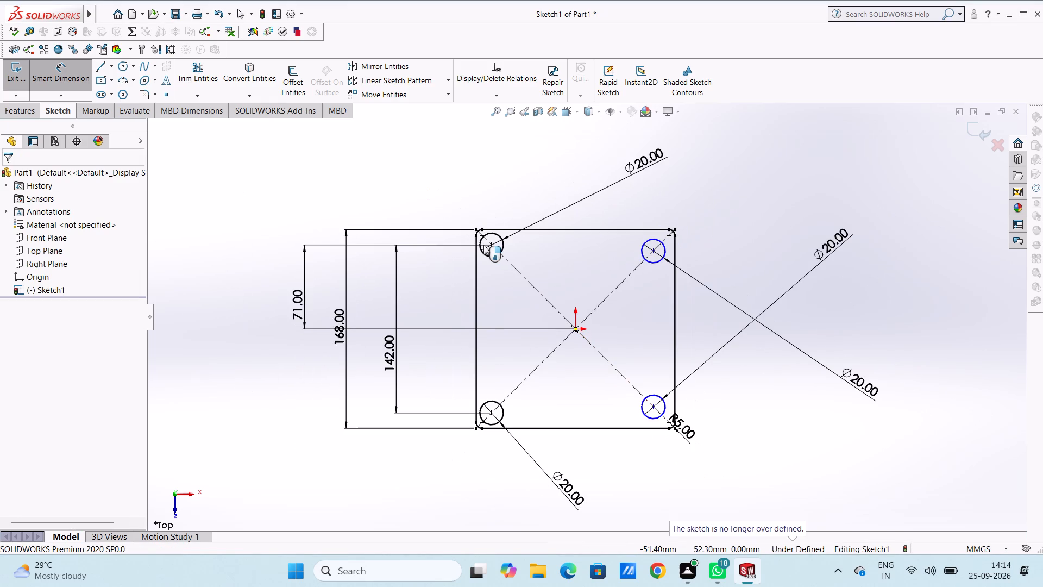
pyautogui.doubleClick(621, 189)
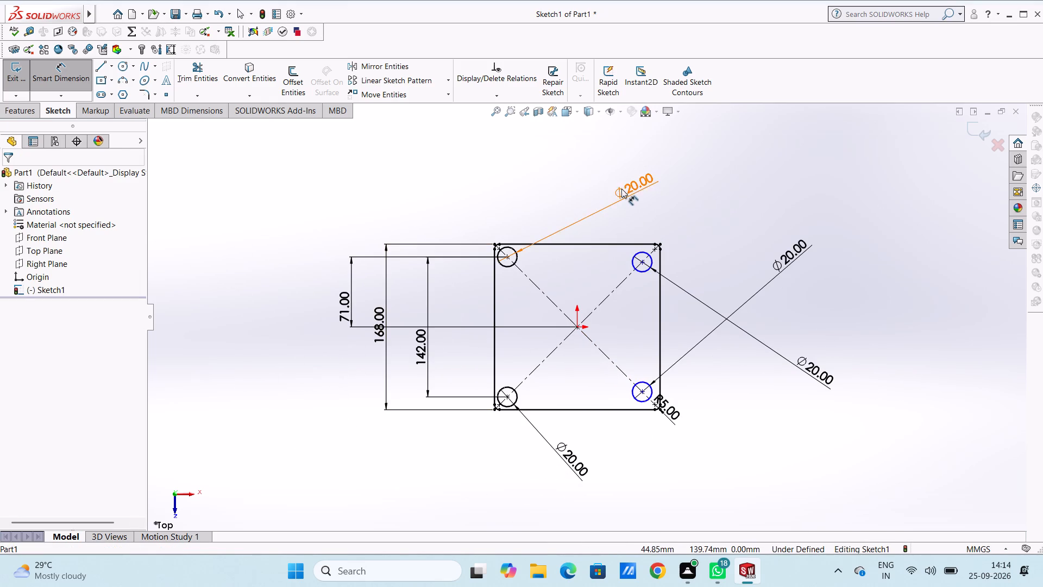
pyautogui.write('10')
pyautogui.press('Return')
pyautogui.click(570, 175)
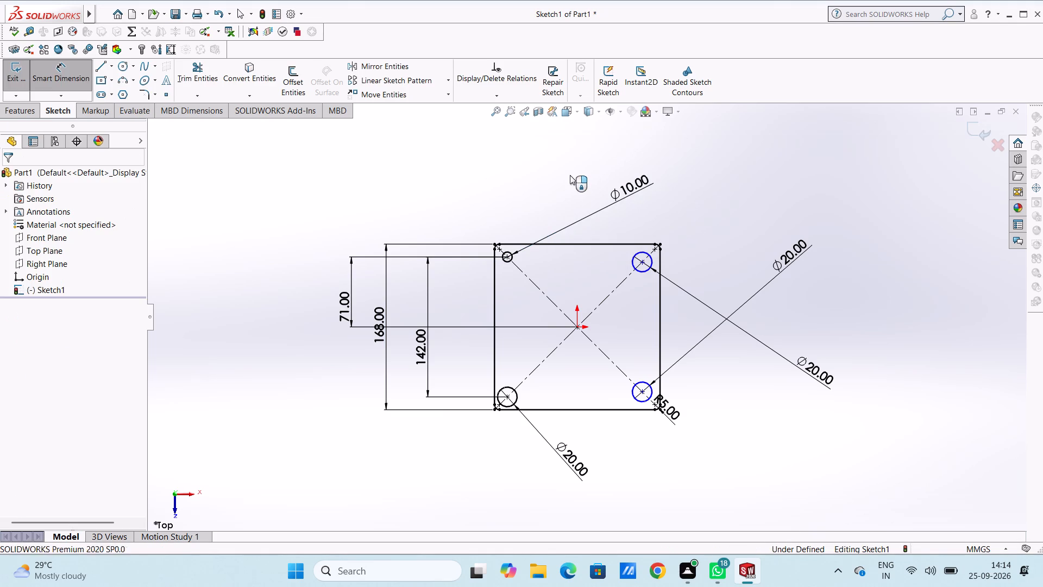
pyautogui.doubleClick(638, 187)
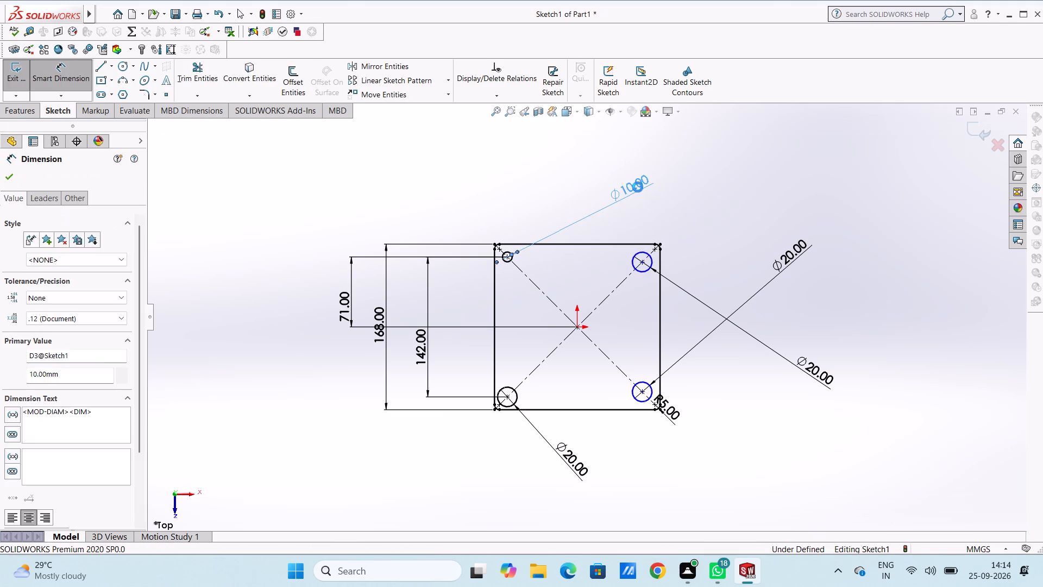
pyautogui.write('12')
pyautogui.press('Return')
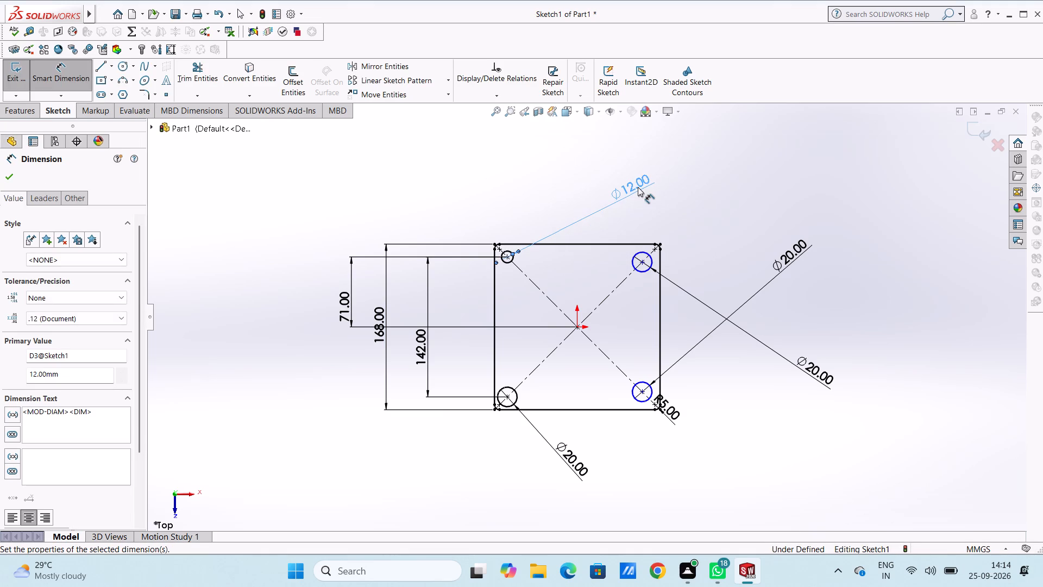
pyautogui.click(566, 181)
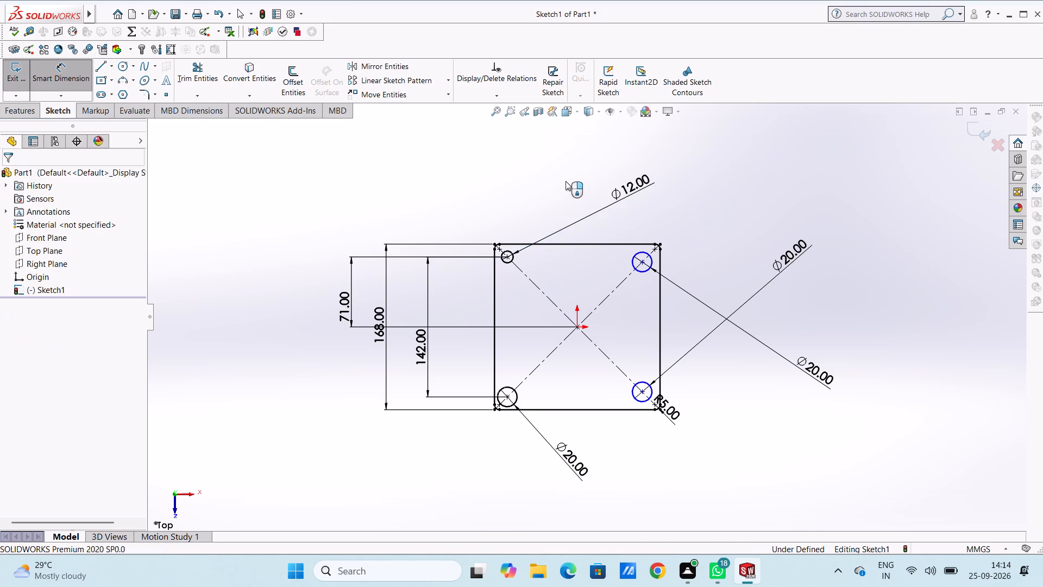
# Set the upper-left circle's diameter to 14 mm.
pyautogui.click(617, 193)
pyautogui.click(617, 193)
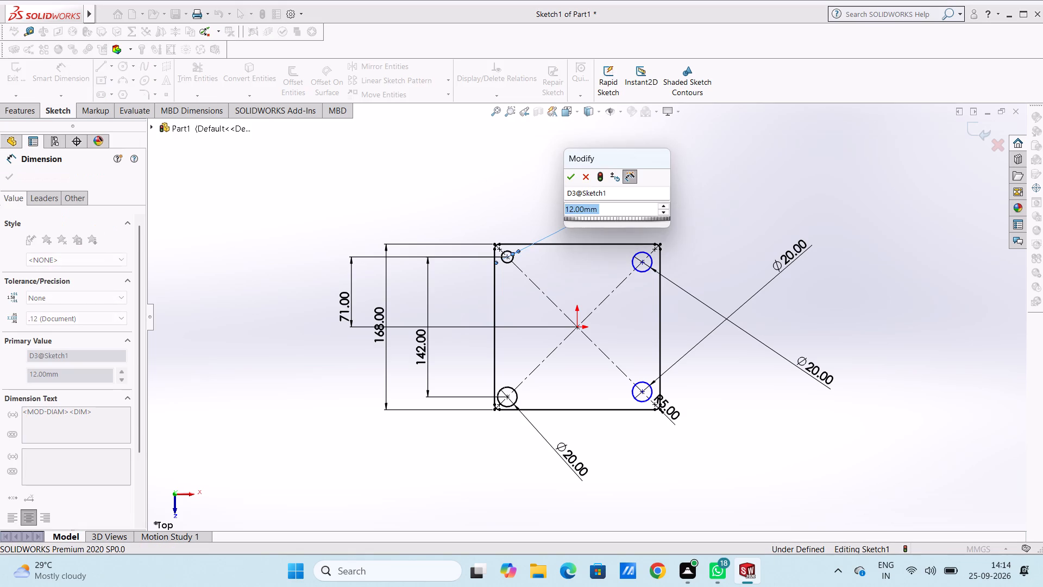
pyautogui.write('14')
pyautogui.press('Return')
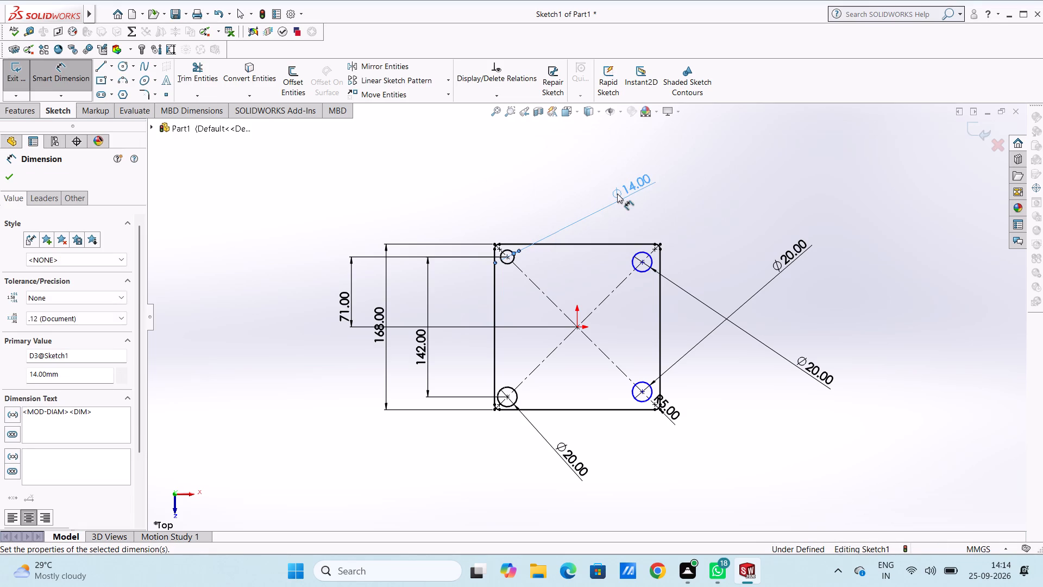
pyautogui.click(531, 173)
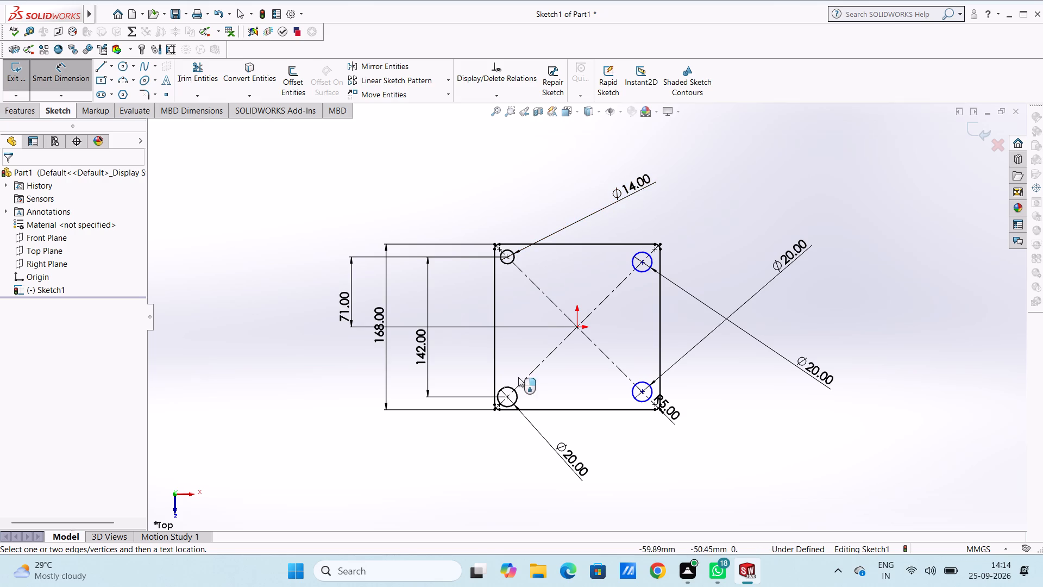
# Set the lower-left circle's diameter to 14 mm.
pyautogui.click(573, 457)
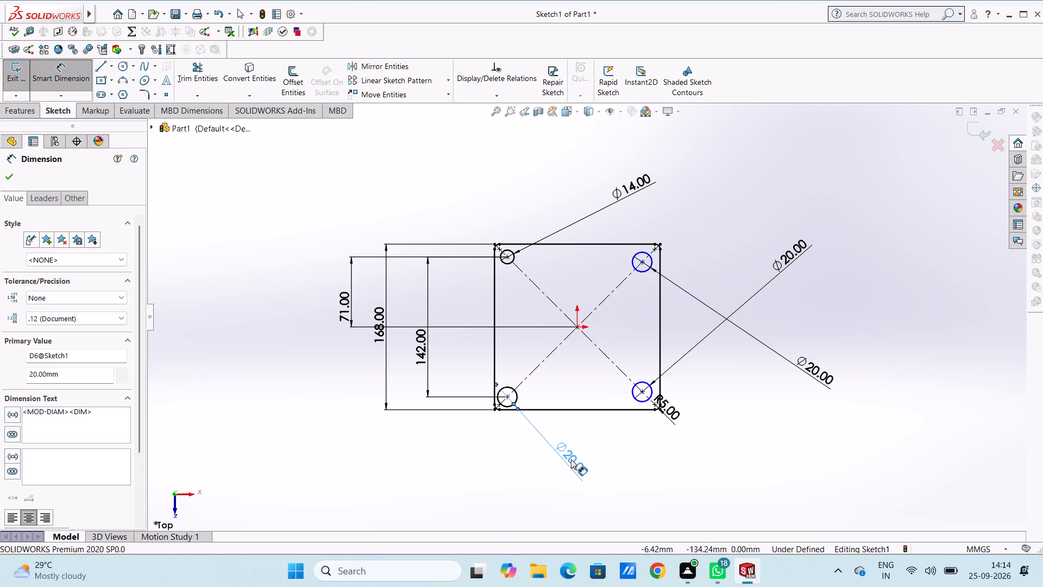
pyautogui.click(545, 476)
pyautogui.doubleClick(574, 460)
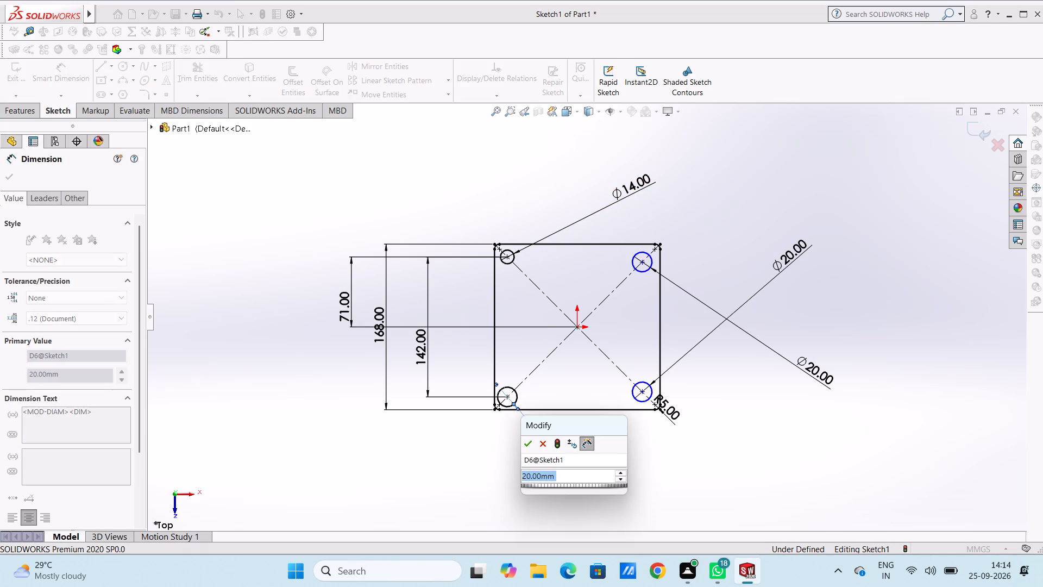
pyautogui.write('14')
pyautogui.press('Return')
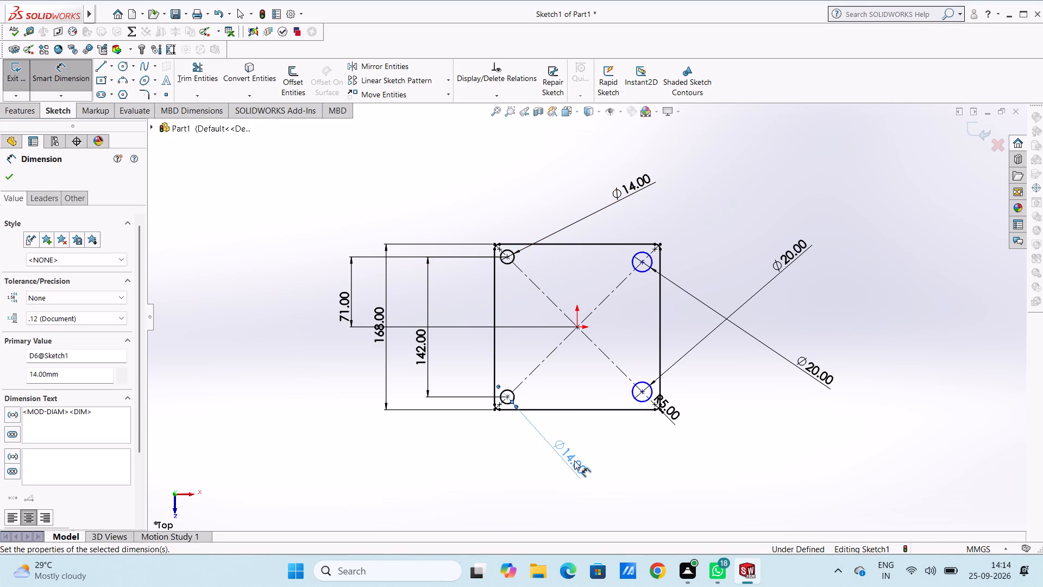
pyautogui.click(377, 472)
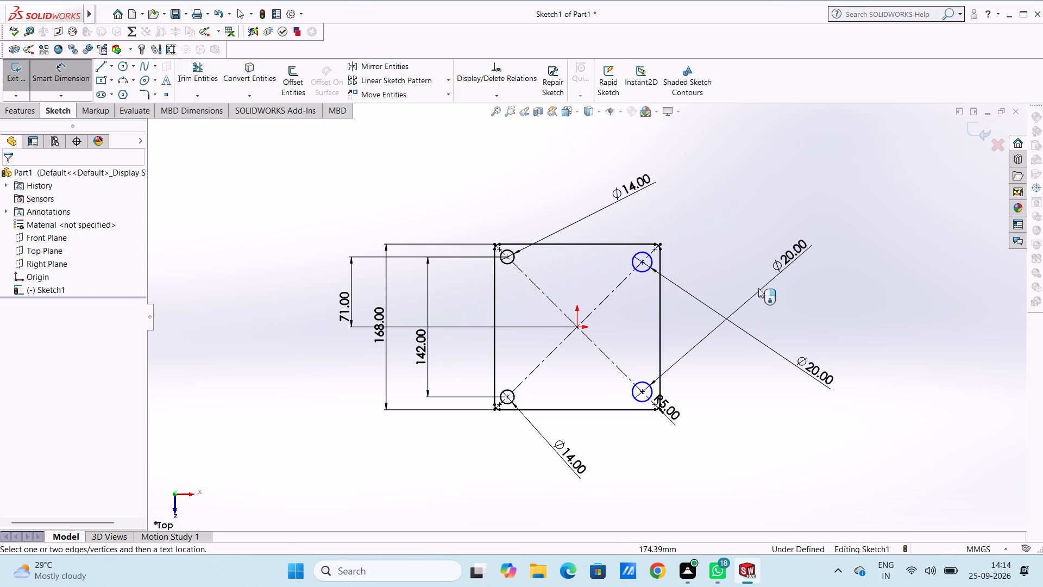
# Set the diameters of the upper-right and lower-right circles to 14 mm each.
pyautogui.doubleClick(813, 373)
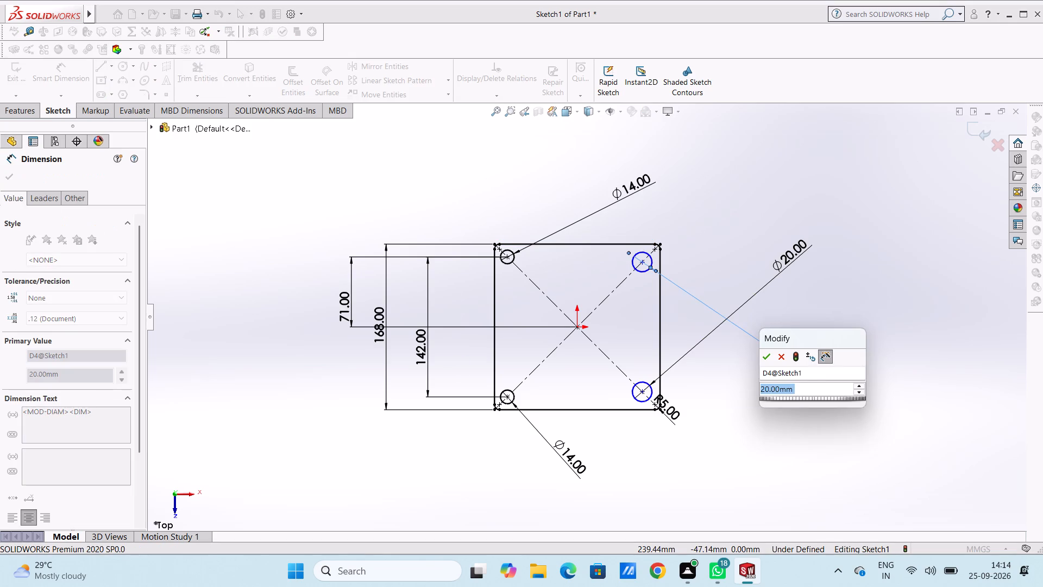
pyautogui.write('14')
pyautogui.press('Return')
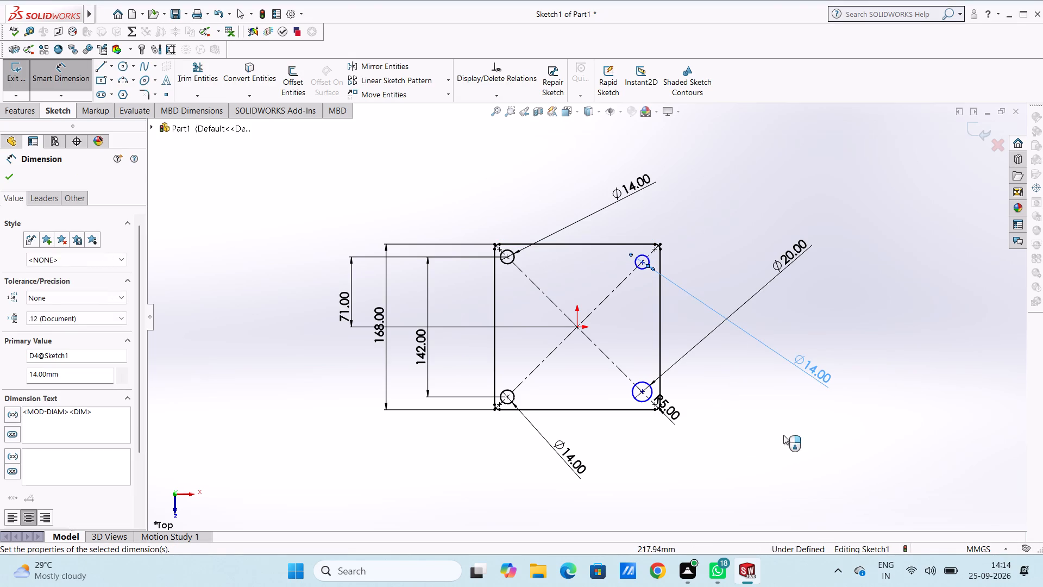
pyautogui.click(783, 436)
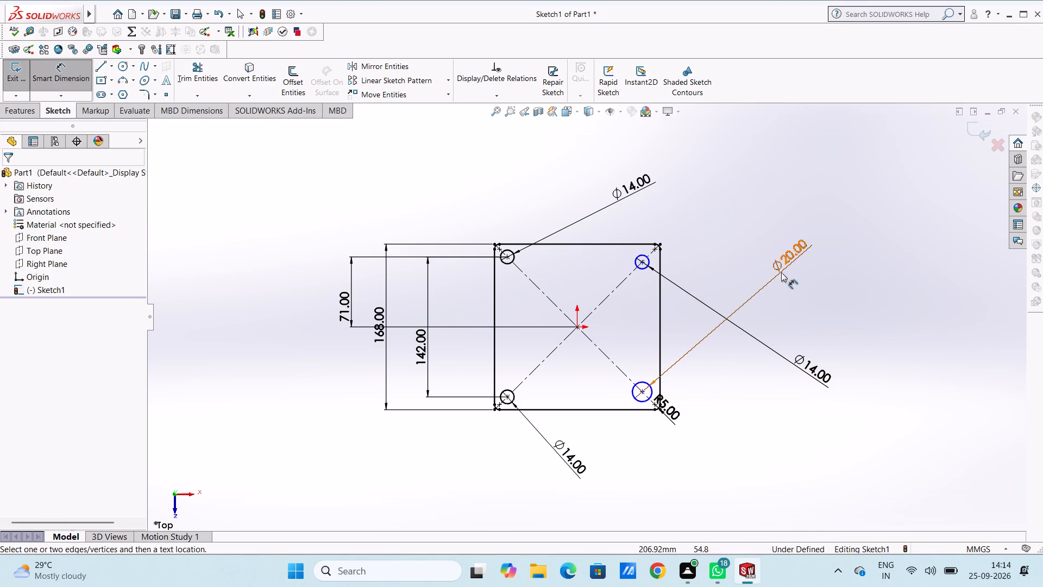
pyautogui.doubleClick(787, 255)
pyautogui.write('14')
pyautogui.press('Return')
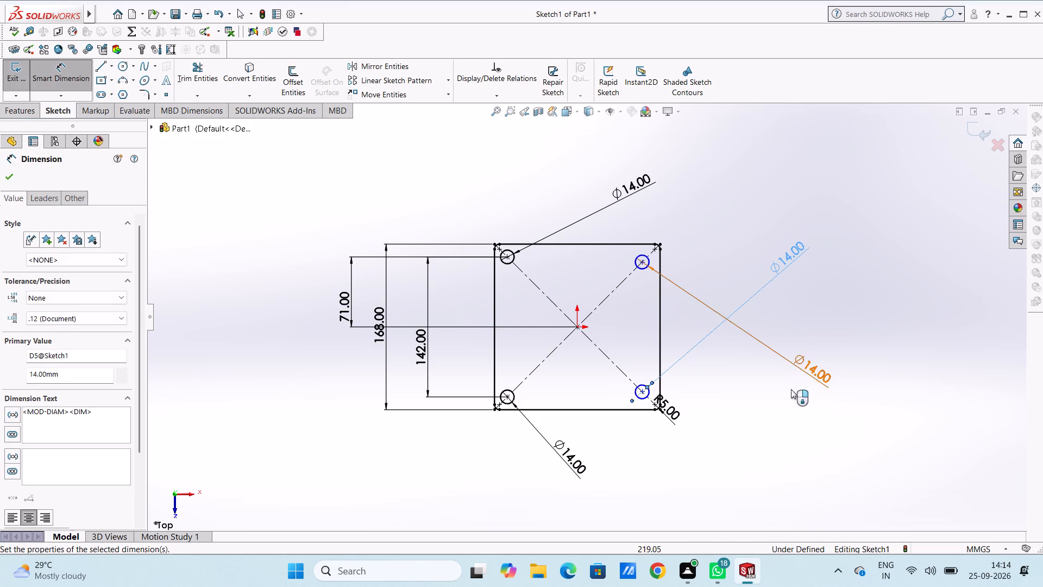
pyautogui.click(777, 423)
# Dimension the distance between the centers of the two right circles as 142 mm.
pyautogui.scroll(3, 686, 459)
pyautogui.scroll(-3, 651, 451)
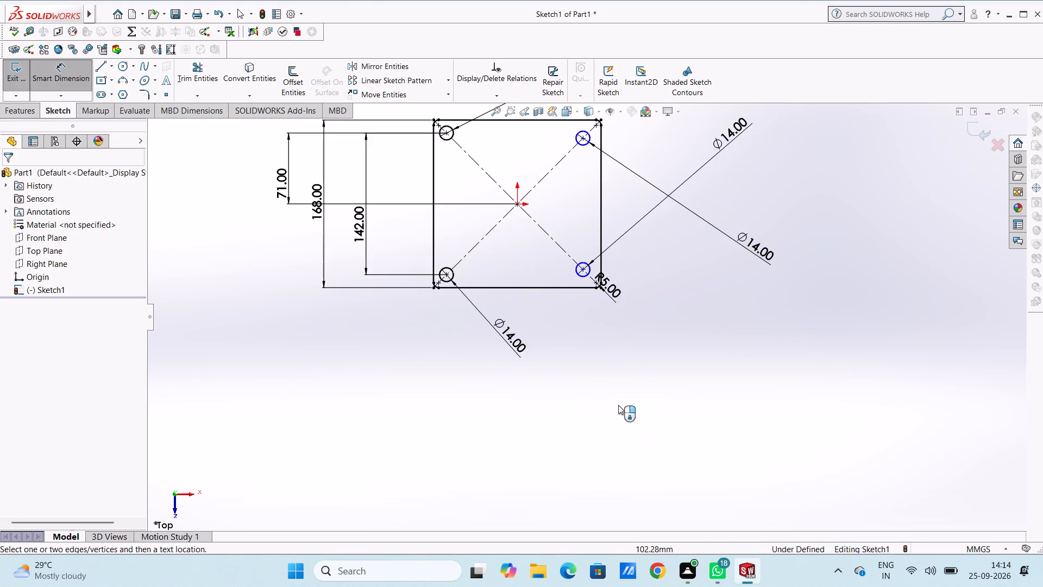
pyautogui.scroll(2, 618, 404)
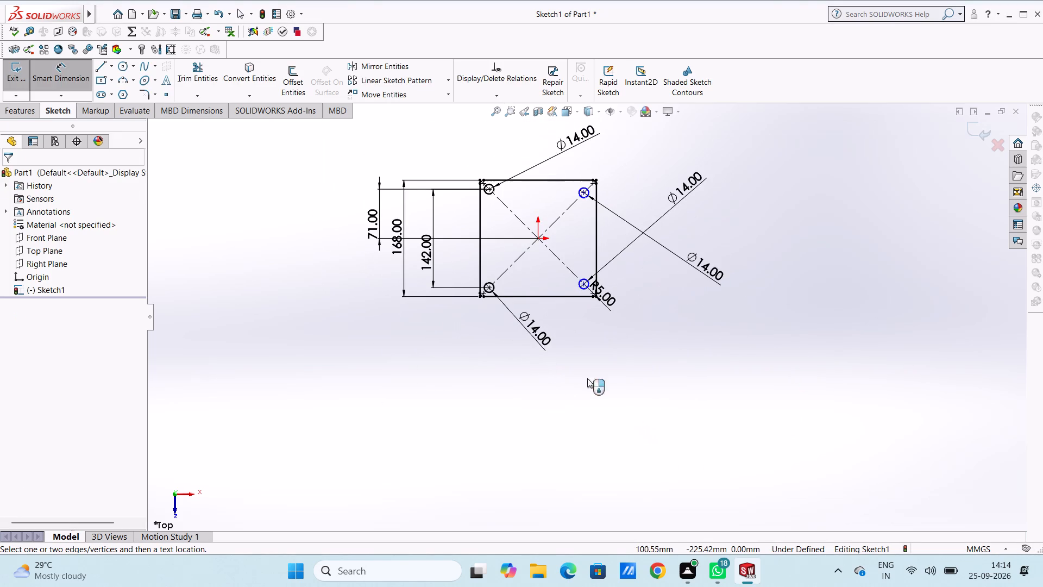
pyautogui.scroll(-3, 512, 297)
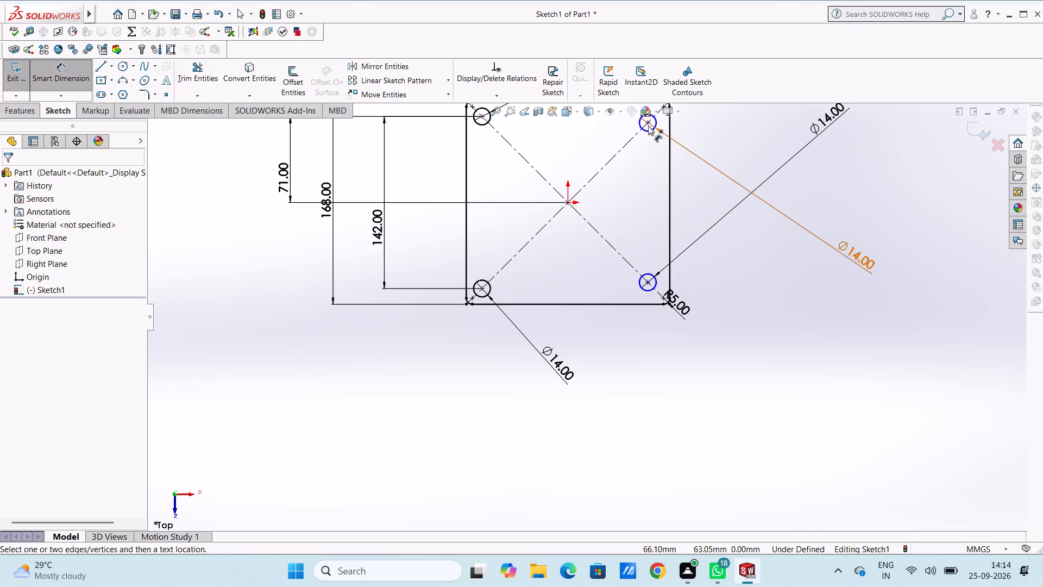
pyautogui.click(648, 126)
pyautogui.click(648, 283)
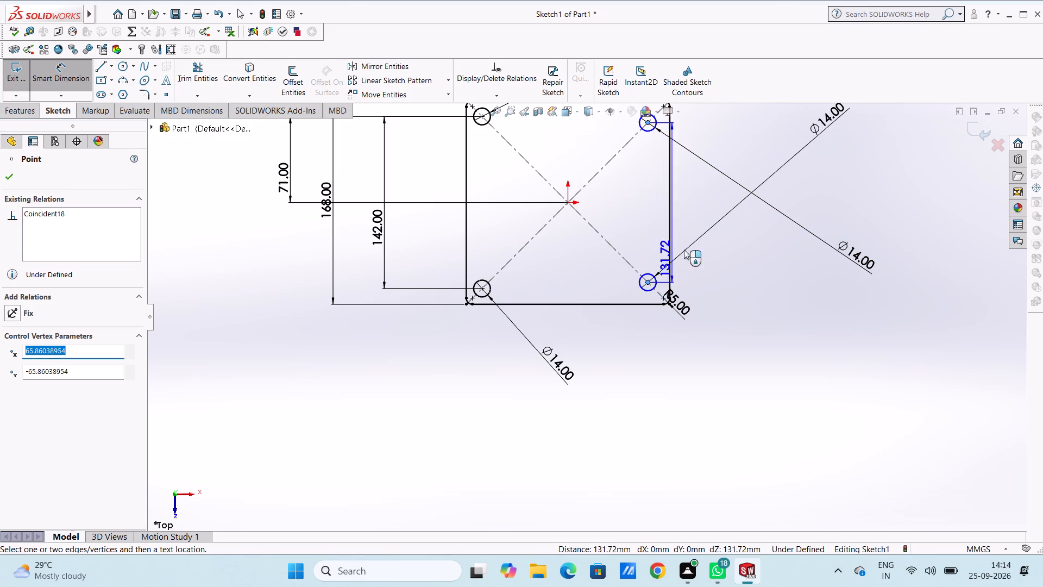
pyautogui.click(902, 188)
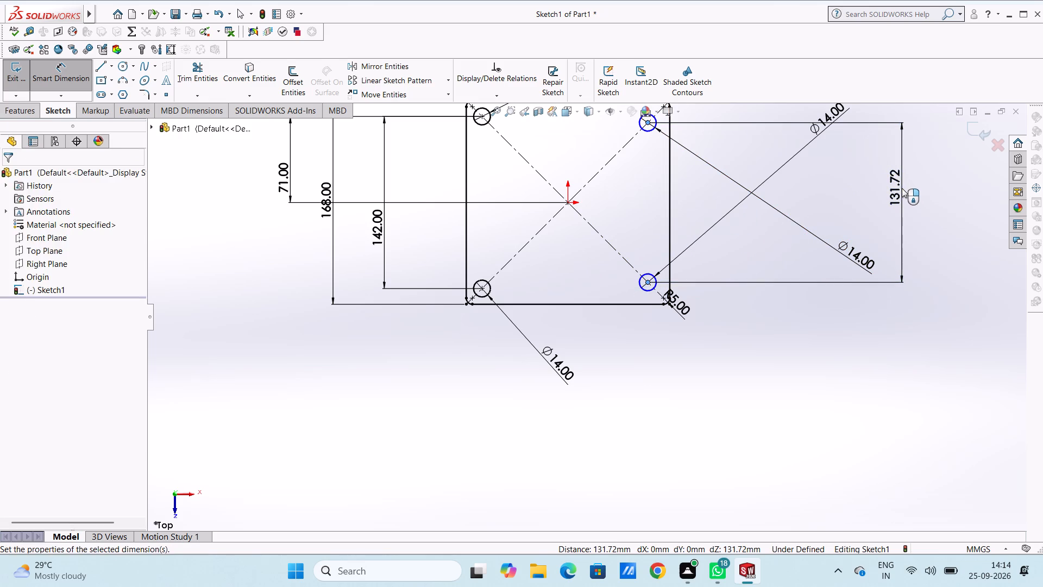
pyautogui.write('142')
pyautogui.press('Return')
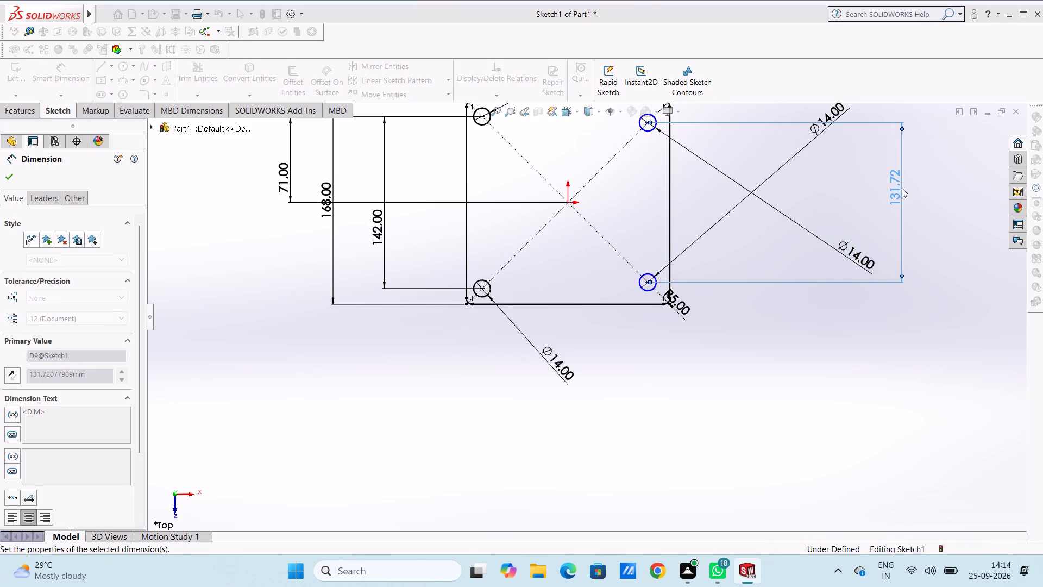
pyautogui.click(826, 192)
# Dimension the vertical distance from the upper-right circle's center to the origin as 71 mm.
pyautogui.scroll(-2, 776, 172)
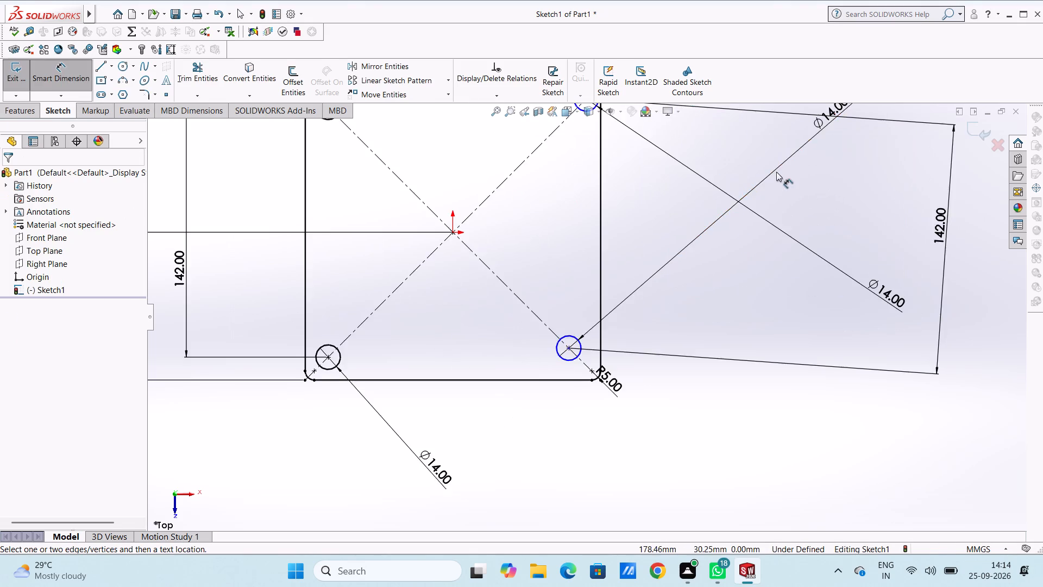
pyautogui.scroll(4, 753, 178)
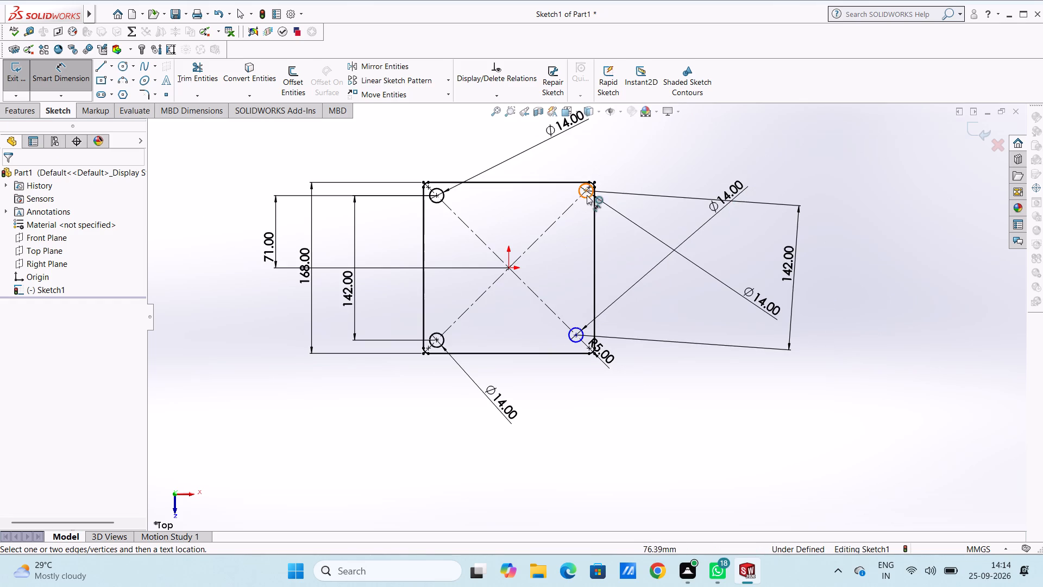
pyautogui.click(588, 192)
pyautogui.click(511, 267)
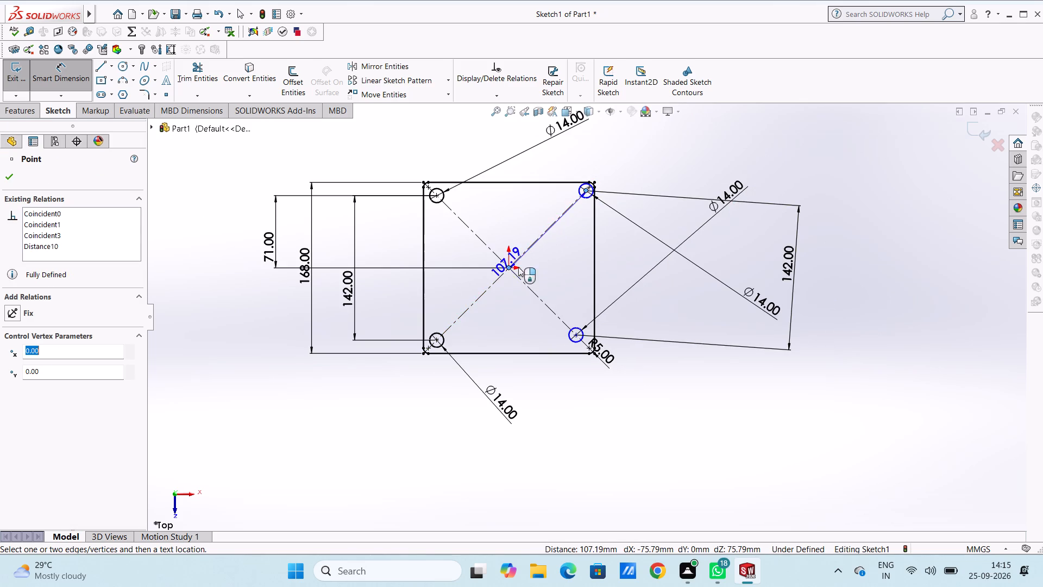
pyautogui.click(895, 210)
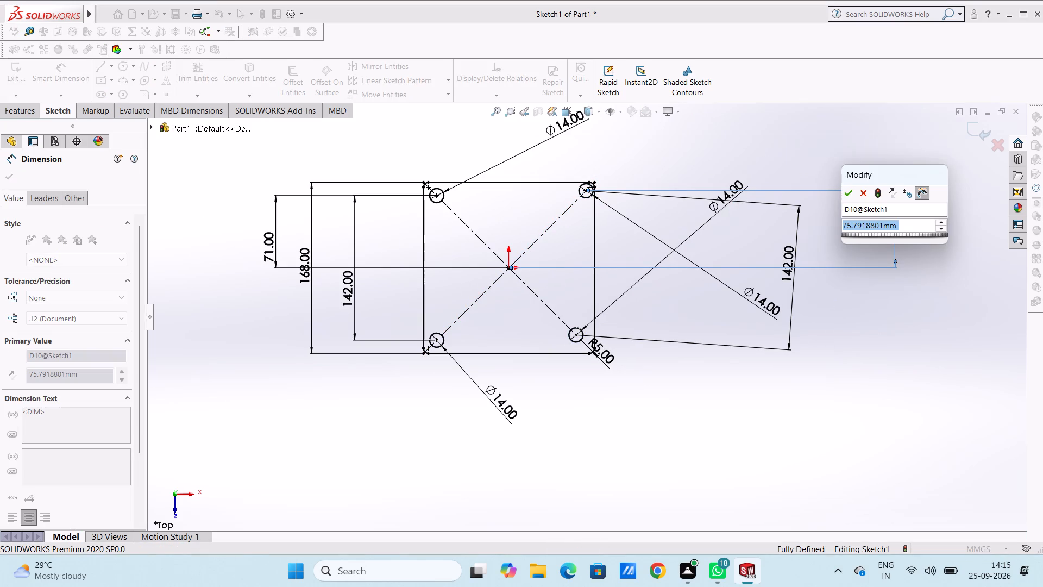
pyautogui.write('71')
pyautogui.press('Return')
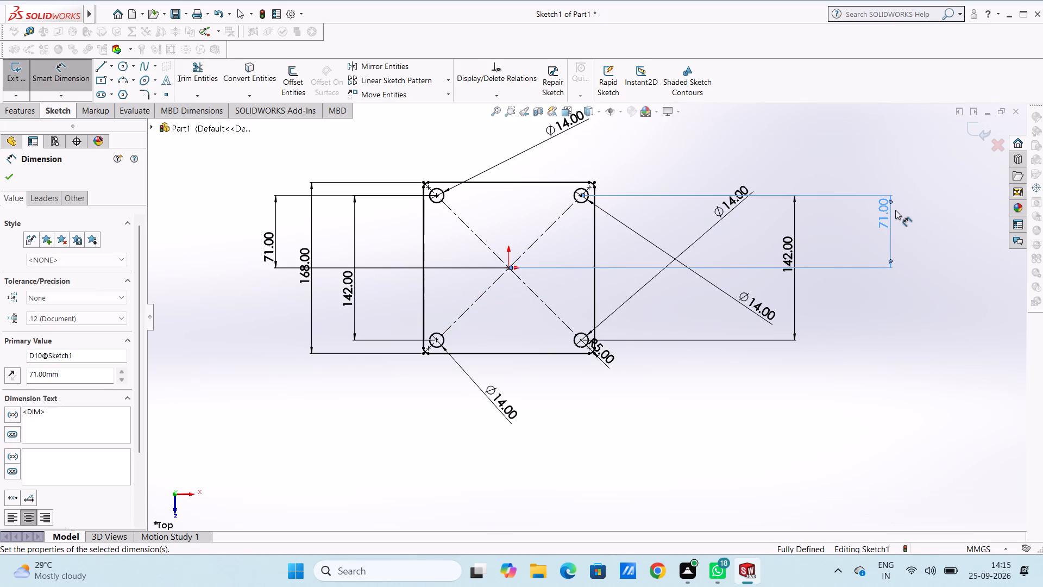
pyautogui.click(705, 168)
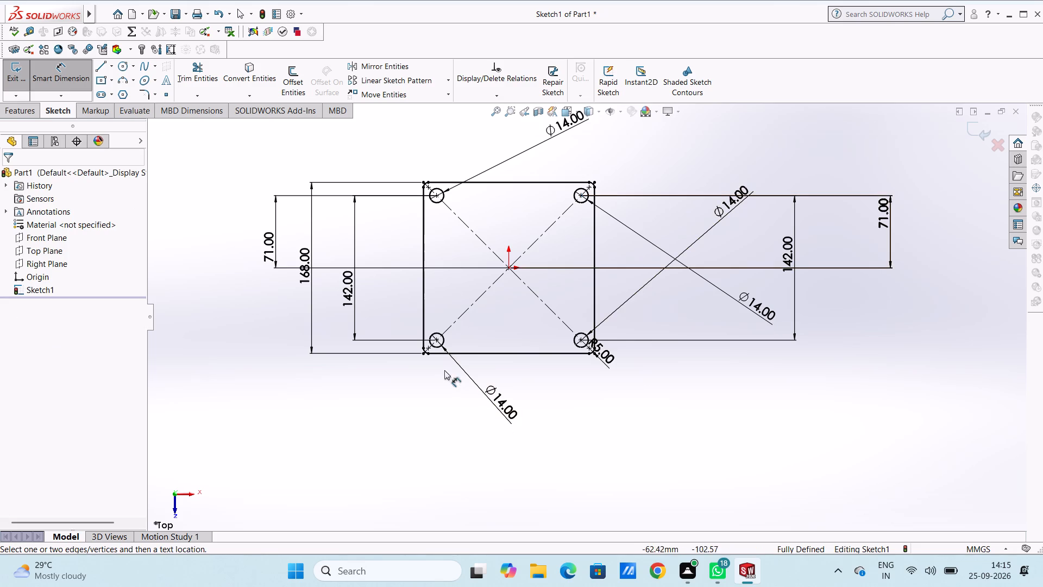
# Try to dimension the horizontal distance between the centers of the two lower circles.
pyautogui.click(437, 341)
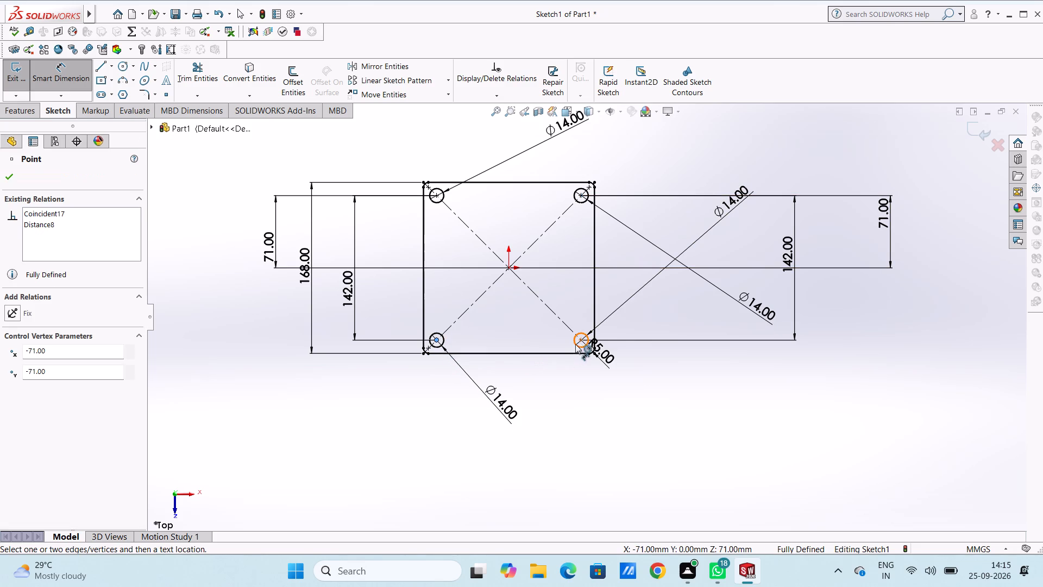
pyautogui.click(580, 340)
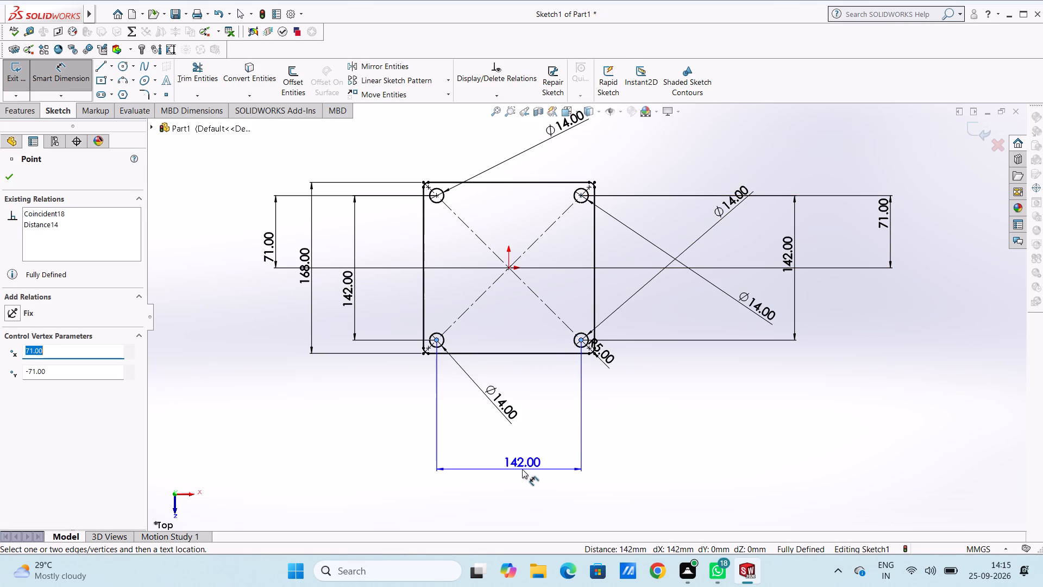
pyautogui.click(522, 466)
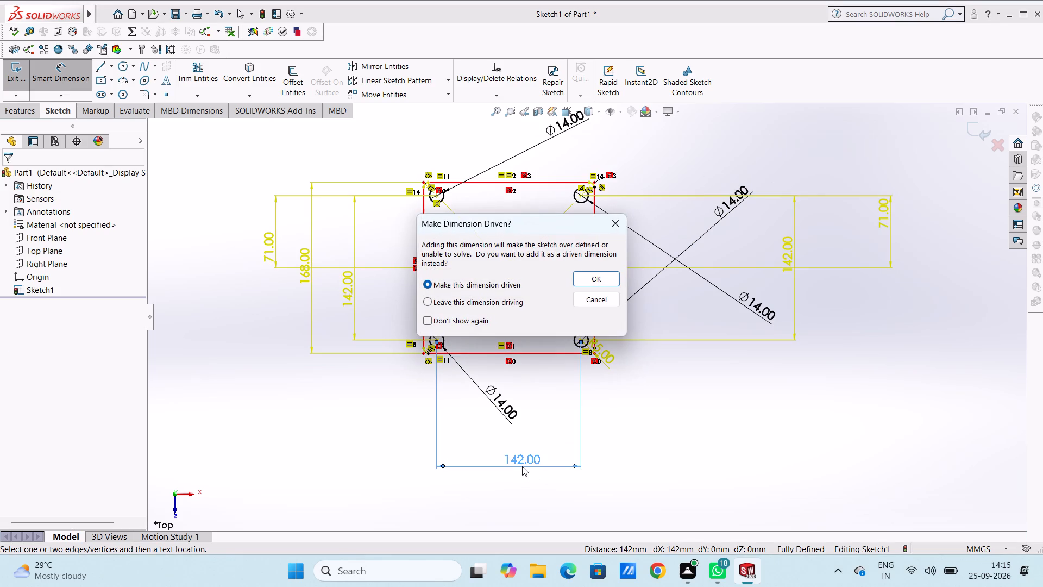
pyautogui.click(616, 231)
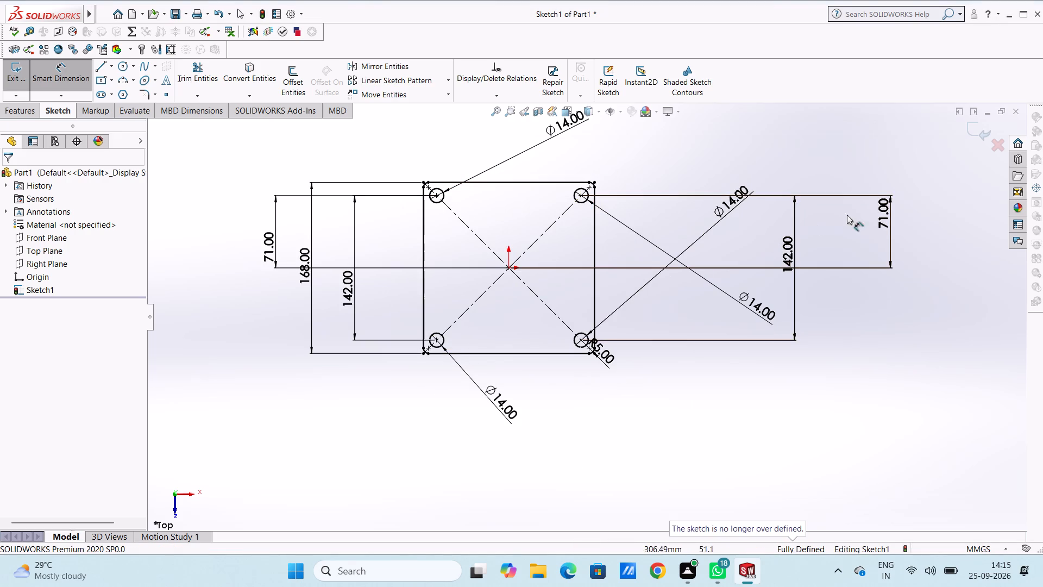
# Delete the 71 mm and 142 mm vertical dimensions that locate the two right circles.
pyautogui.click(882, 228)
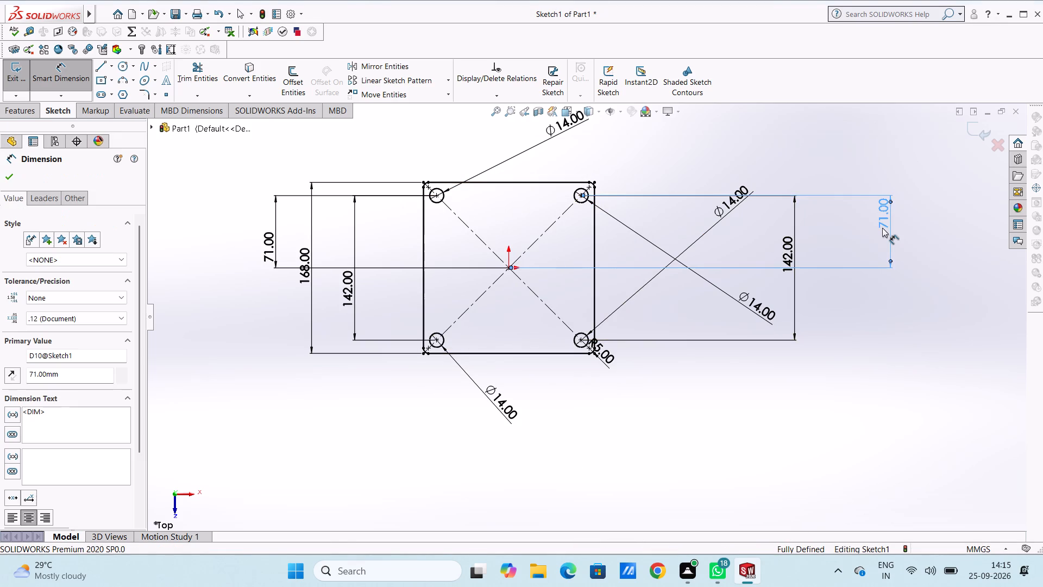
pyautogui.press('Delete')
pyautogui.click(789, 252)
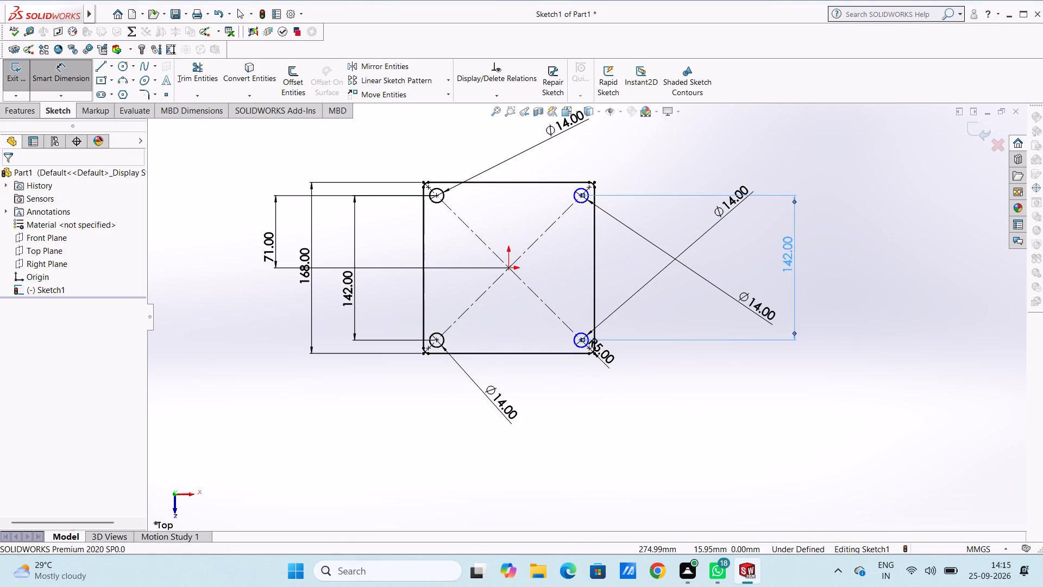
pyautogui.press('Delete')
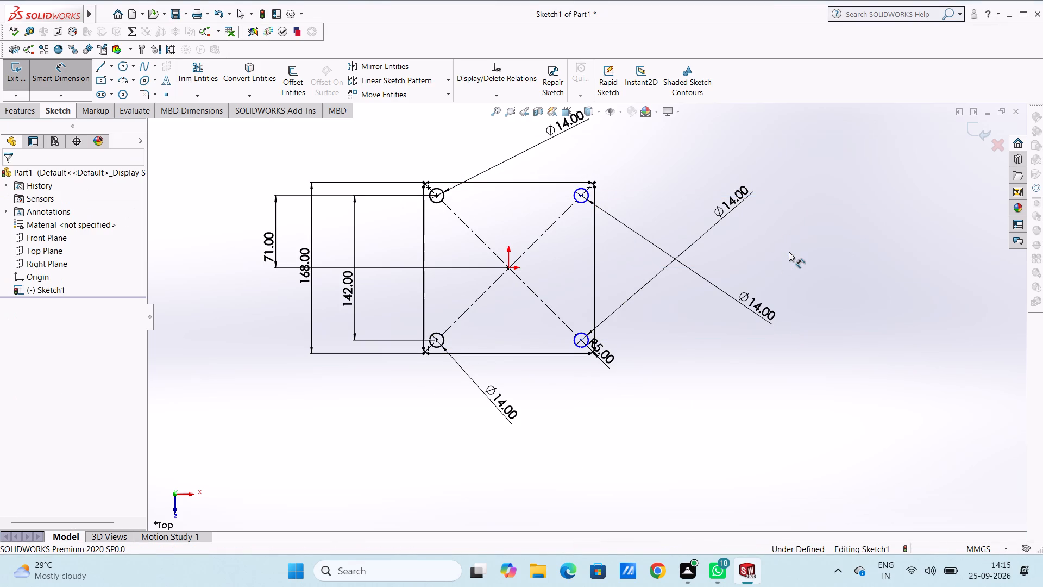
# Dimension the horizontal distance between the centers of the two lower circles as 142 mm.
pyautogui.click(436, 340)
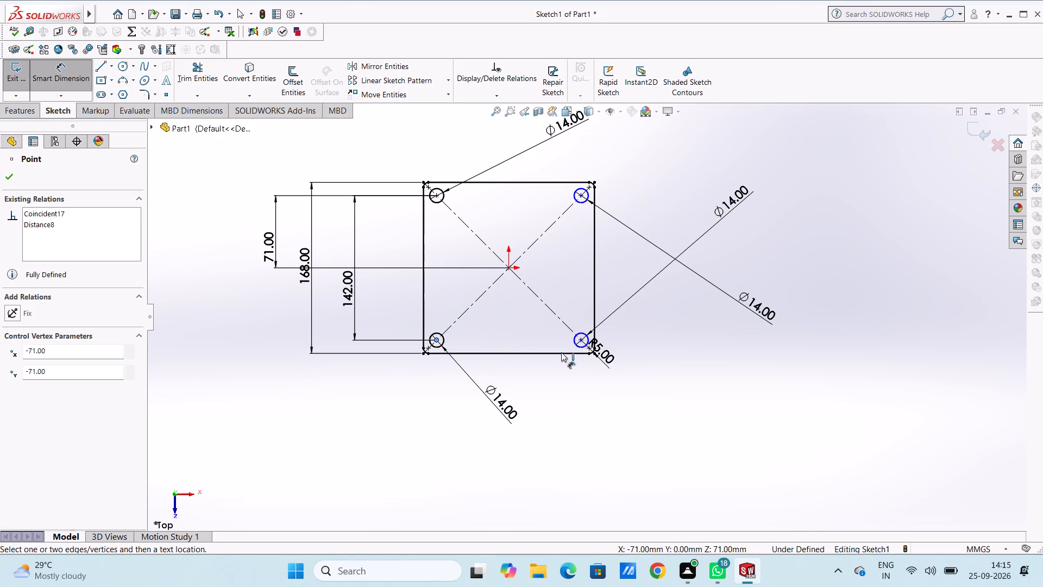
pyautogui.click(582, 339)
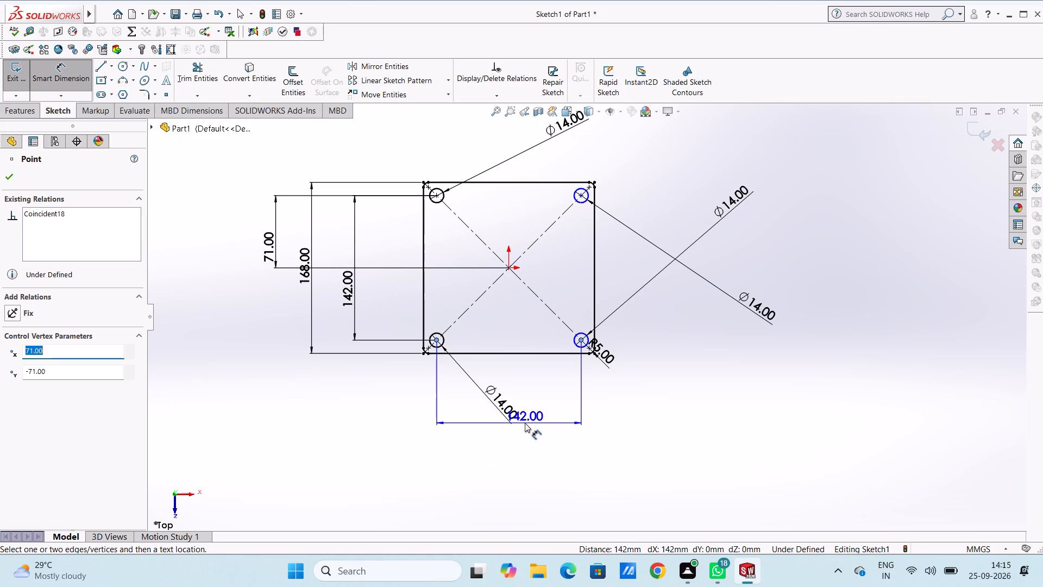
pyautogui.click(523, 452)
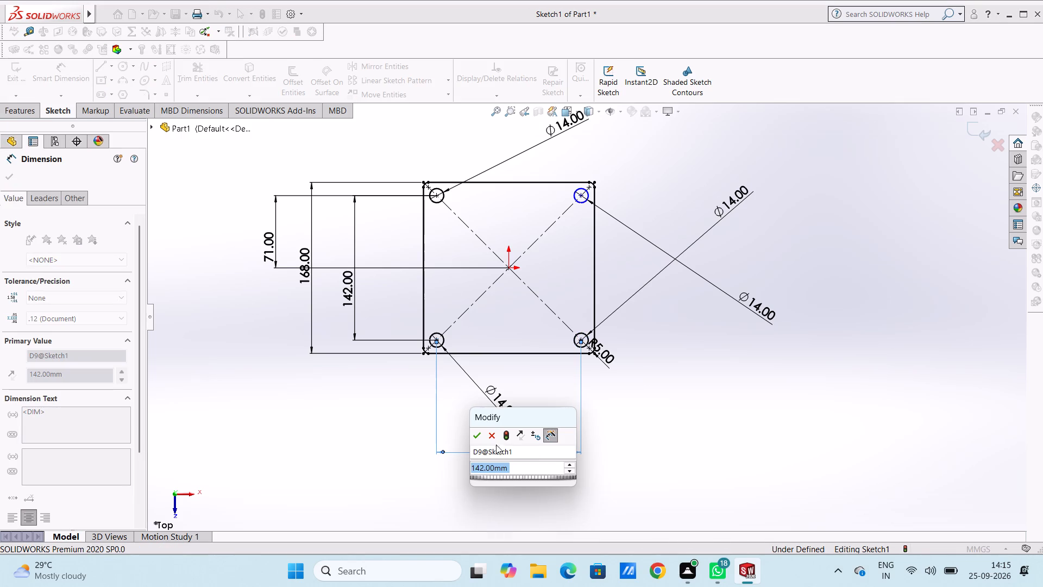
pyautogui.click(479, 434)
pyautogui.click(420, 421)
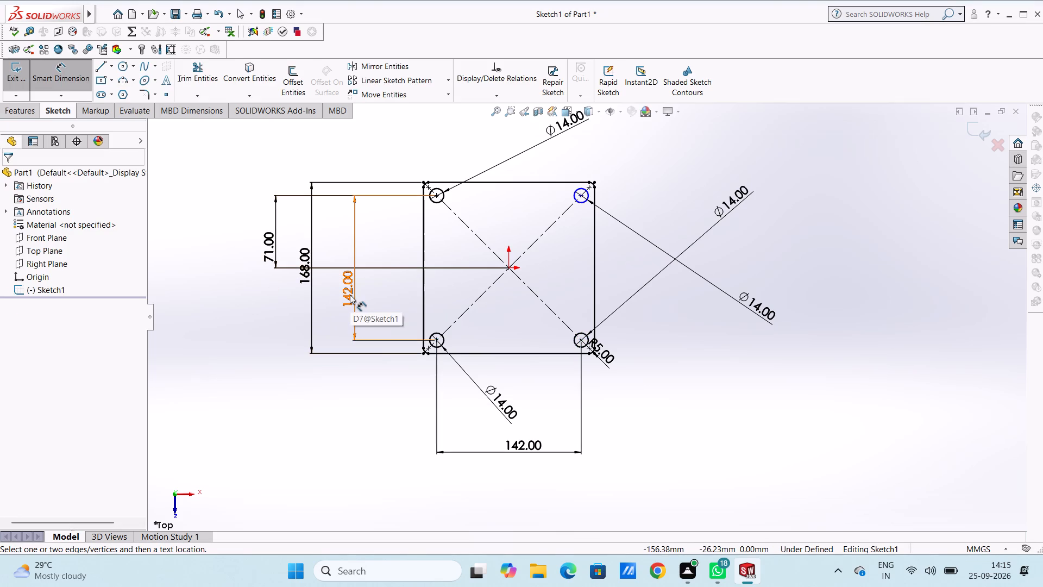
# Delete the 71 mm vertical dimension between the upper-left circle's center and the origin.
pyautogui.click(268, 260)
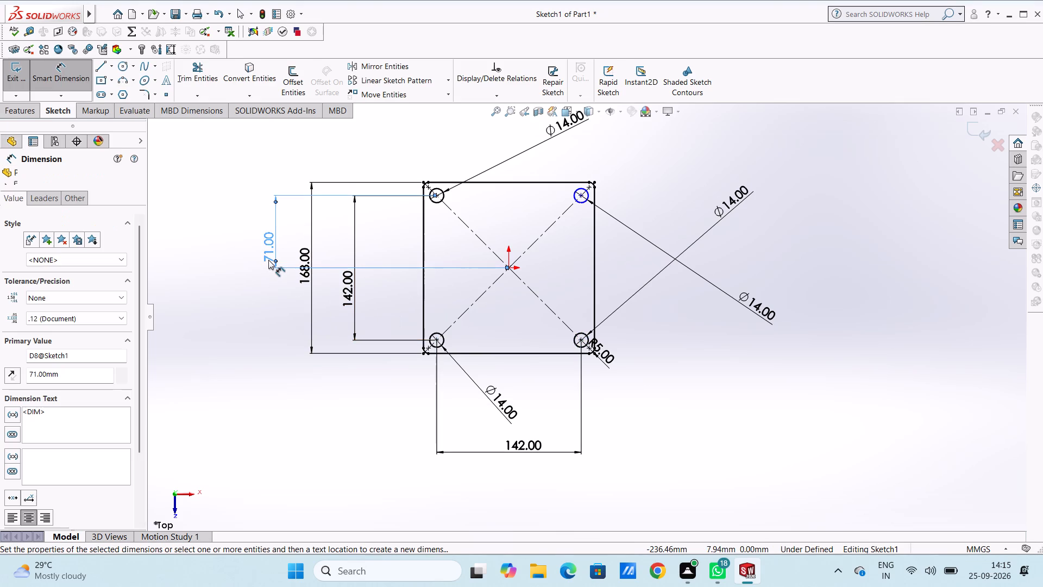
pyautogui.press('Delete')
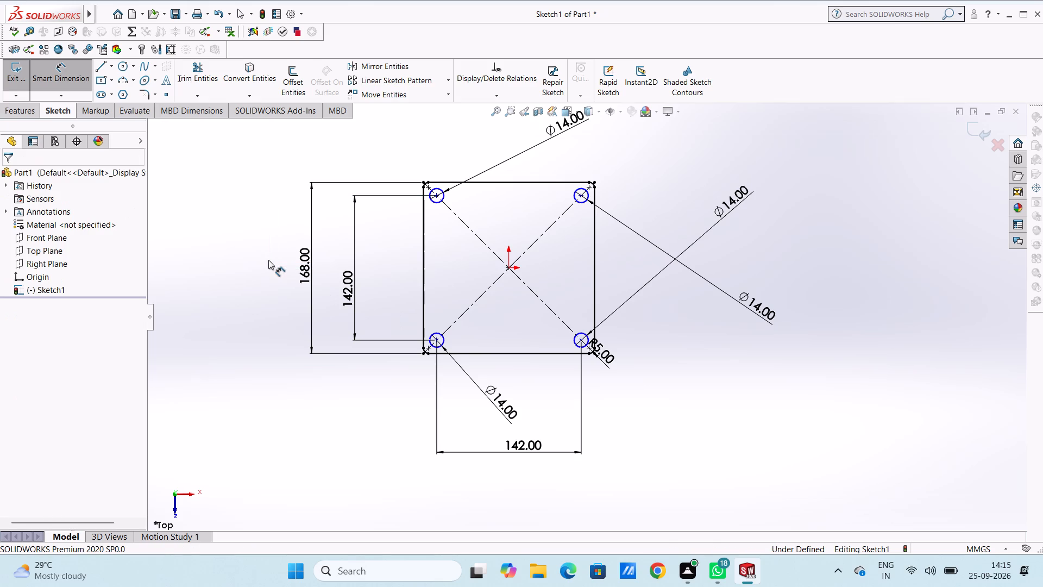
# Set the distance between the centers of the two left circles to 140 mm.
pyautogui.doubleClick(343, 292)
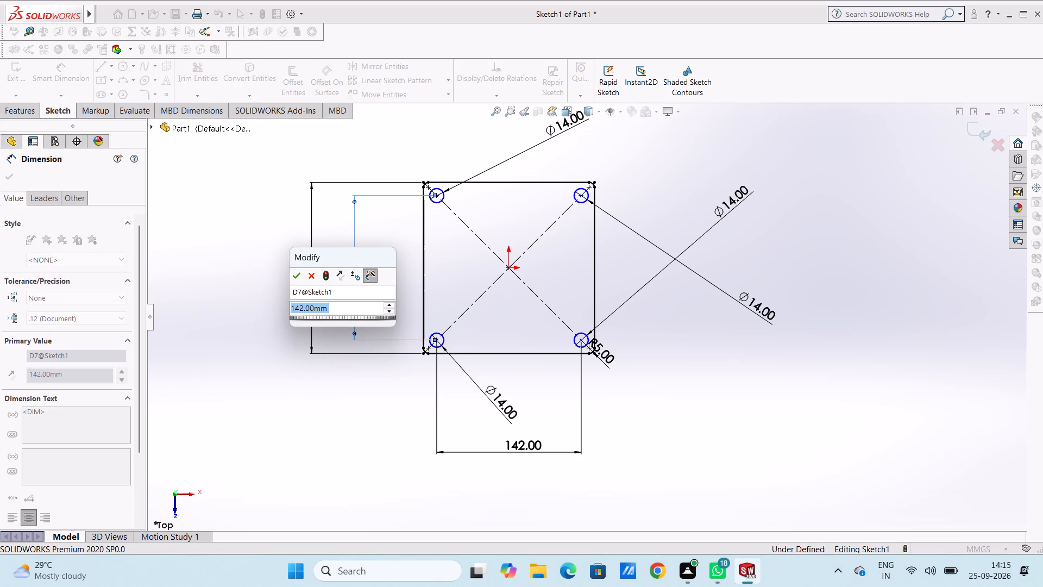
pyautogui.write('140')
pyautogui.press('Return')
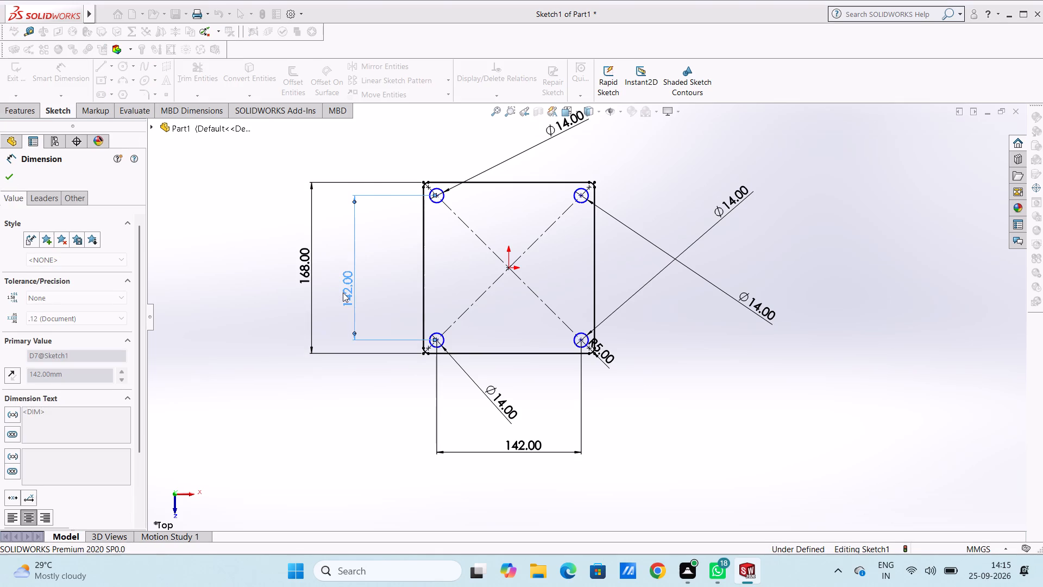
pyautogui.click(259, 333)
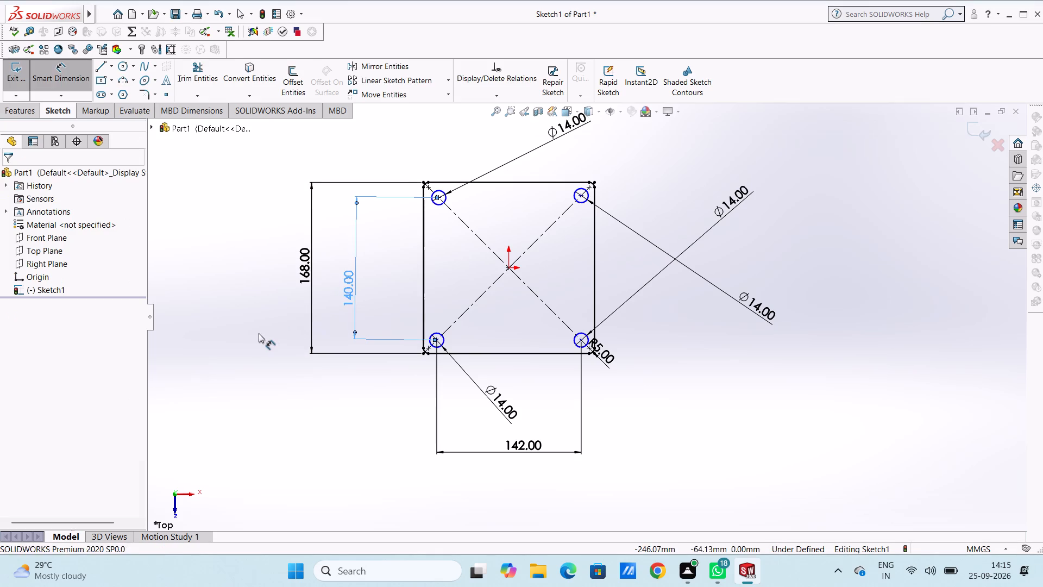
# Dimension the vertical distance from the upper-left circle's center to the origin as 70 mm.
pyautogui.click(439, 199)
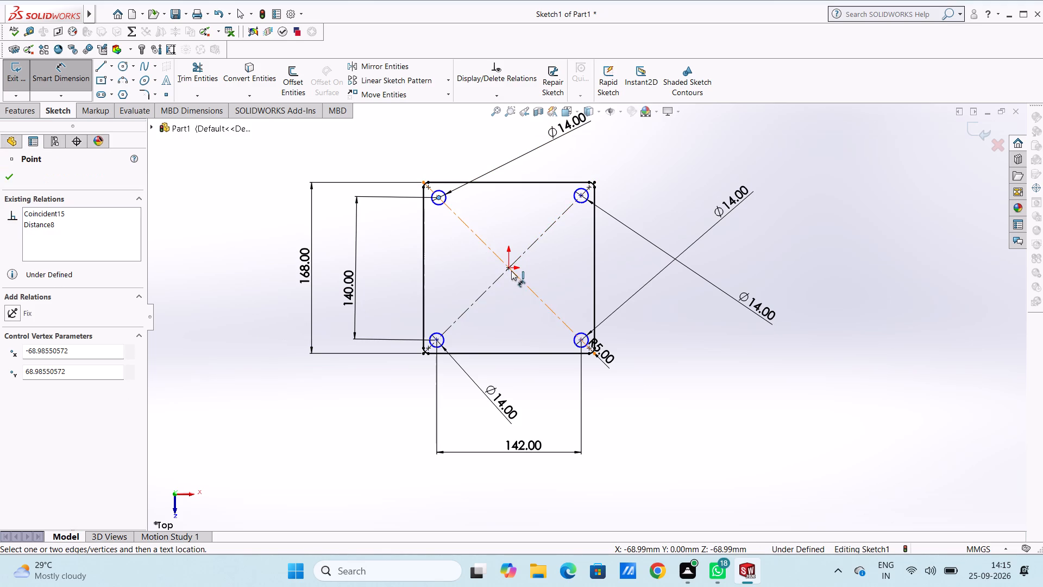
pyautogui.click(508, 269)
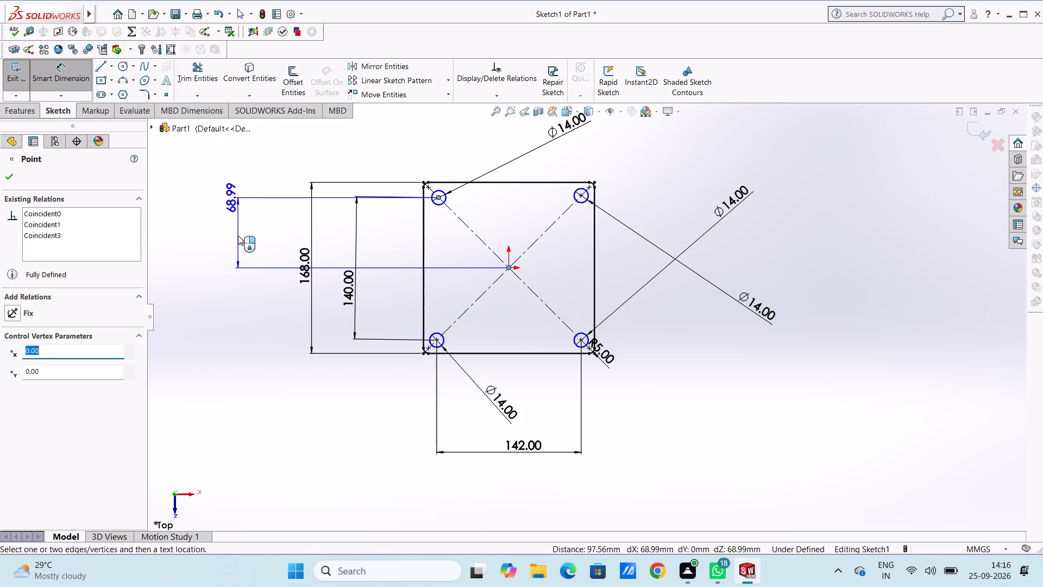
pyautogui.click(238, 235)
pyautogui.write('70')
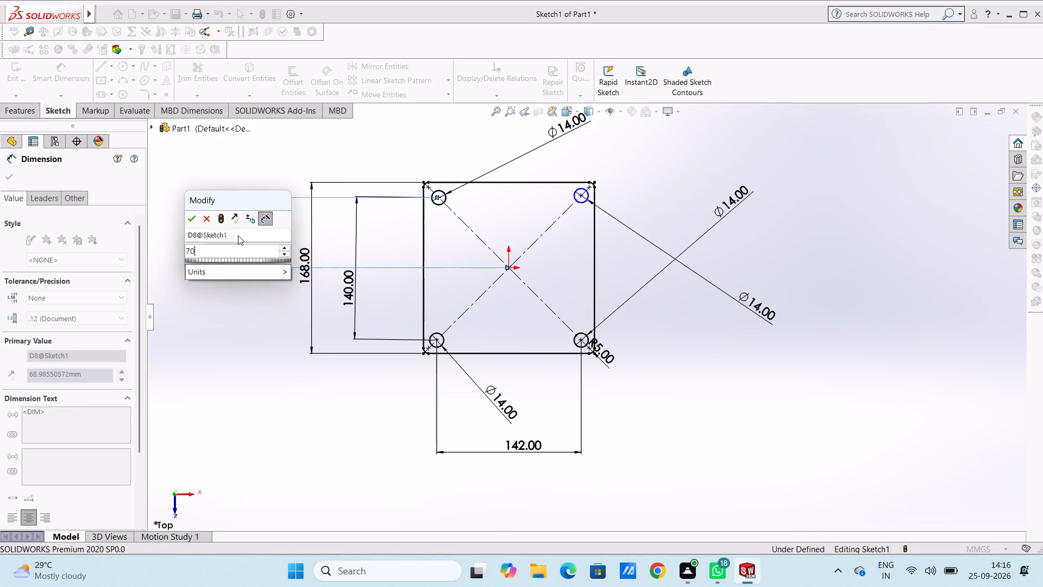
pyautogui.press('Return')
pyautogui.click(225, 320)
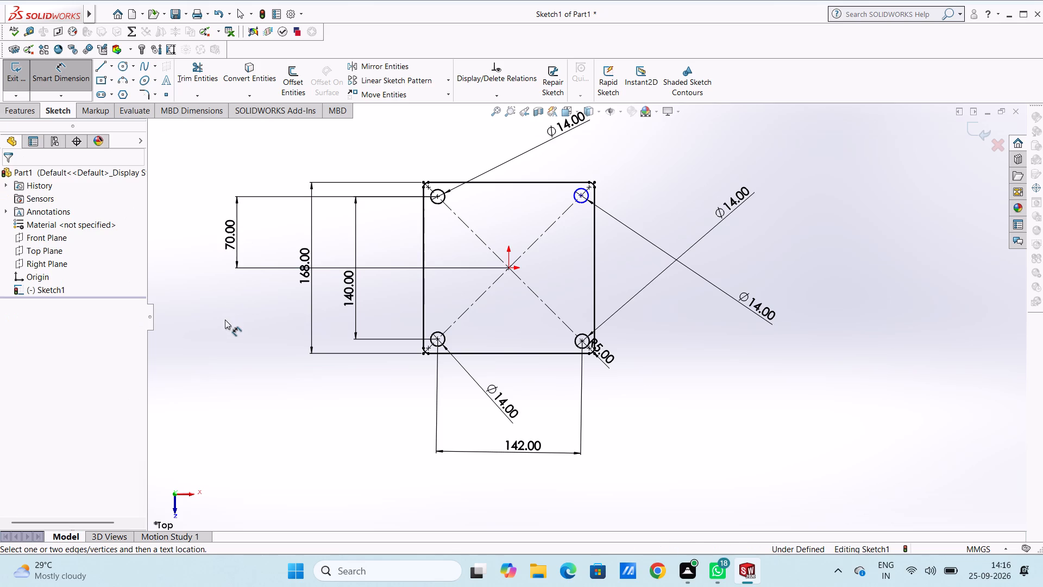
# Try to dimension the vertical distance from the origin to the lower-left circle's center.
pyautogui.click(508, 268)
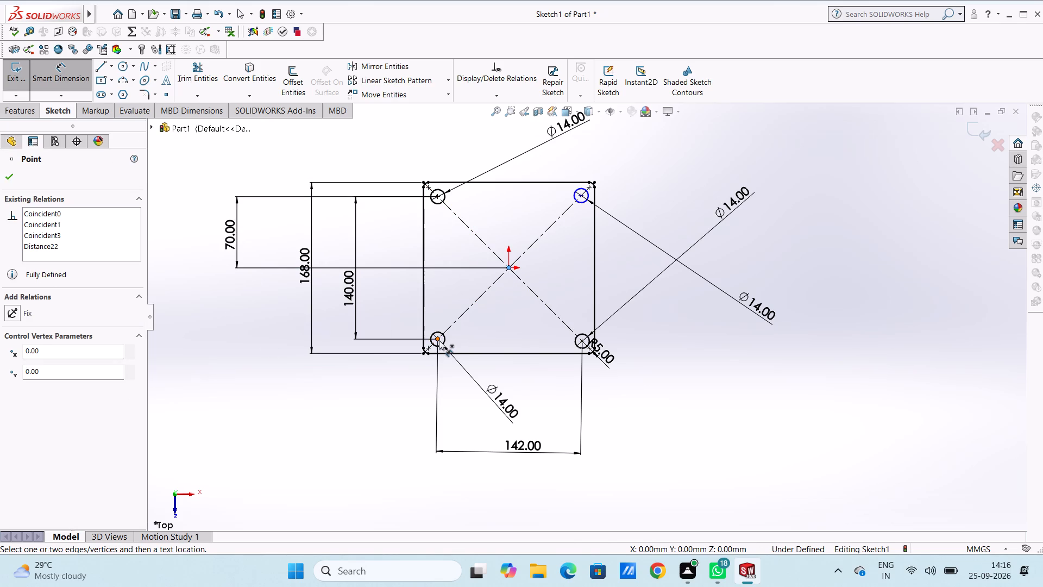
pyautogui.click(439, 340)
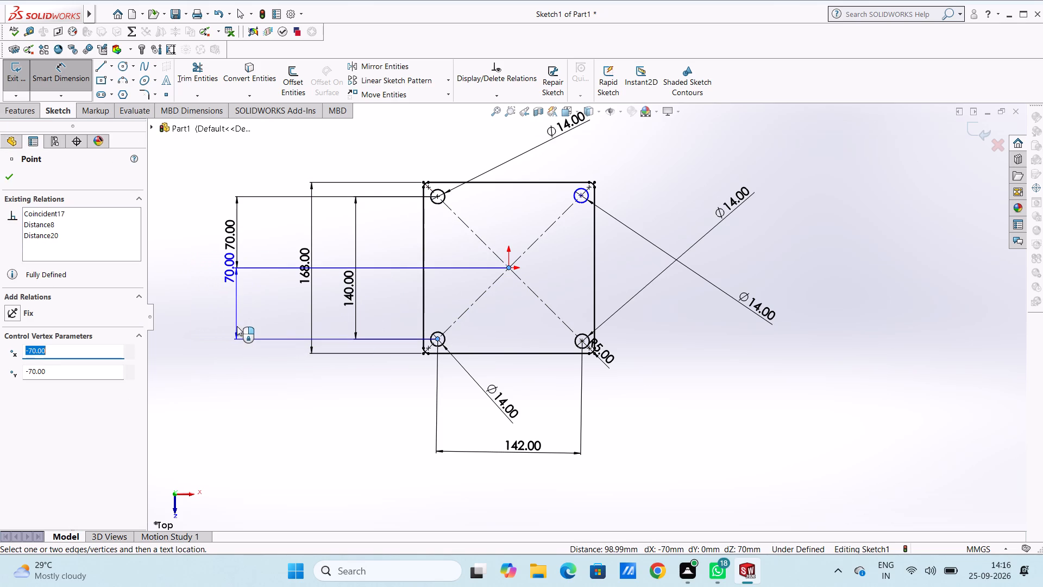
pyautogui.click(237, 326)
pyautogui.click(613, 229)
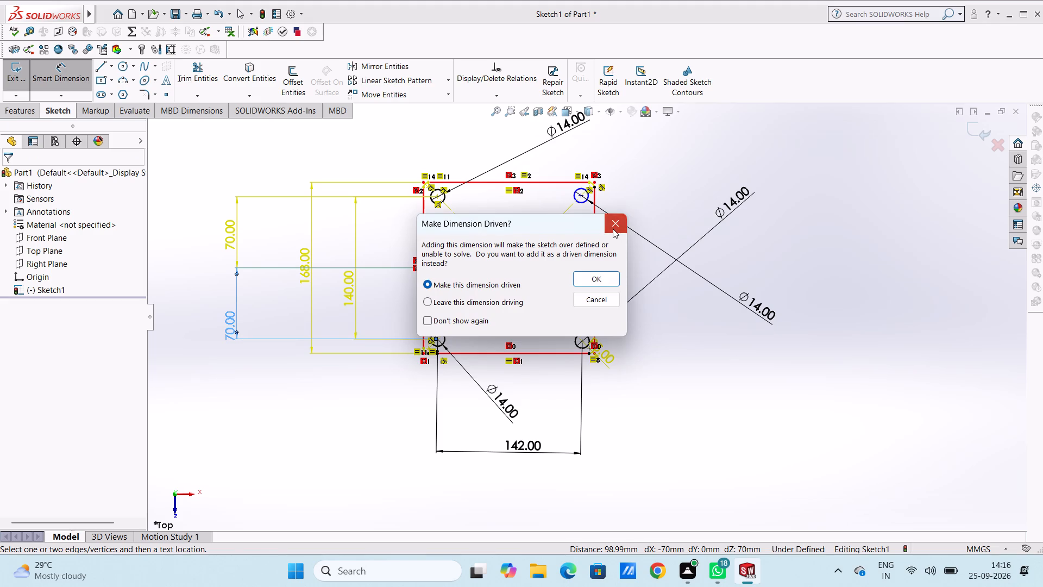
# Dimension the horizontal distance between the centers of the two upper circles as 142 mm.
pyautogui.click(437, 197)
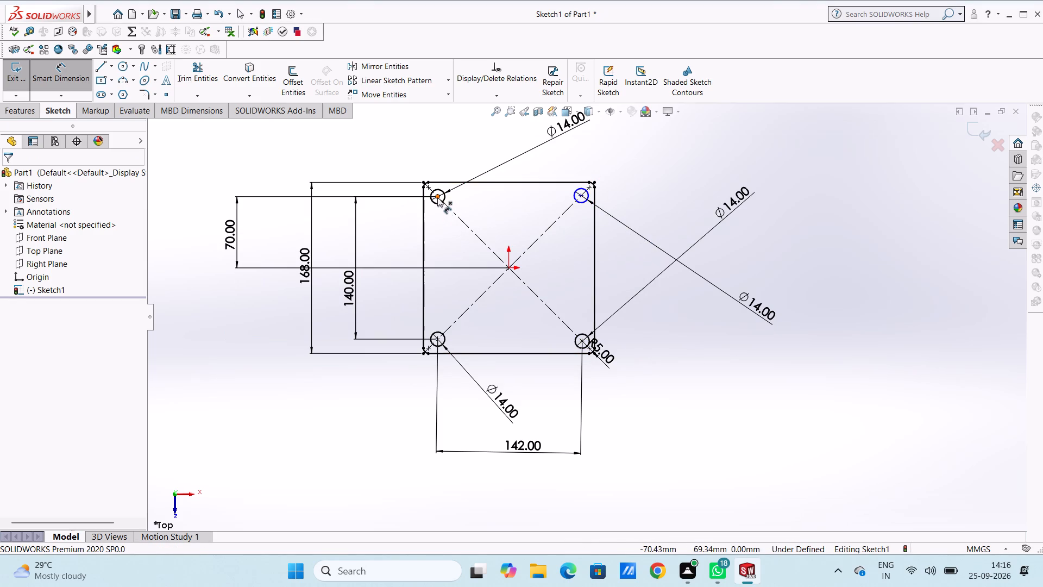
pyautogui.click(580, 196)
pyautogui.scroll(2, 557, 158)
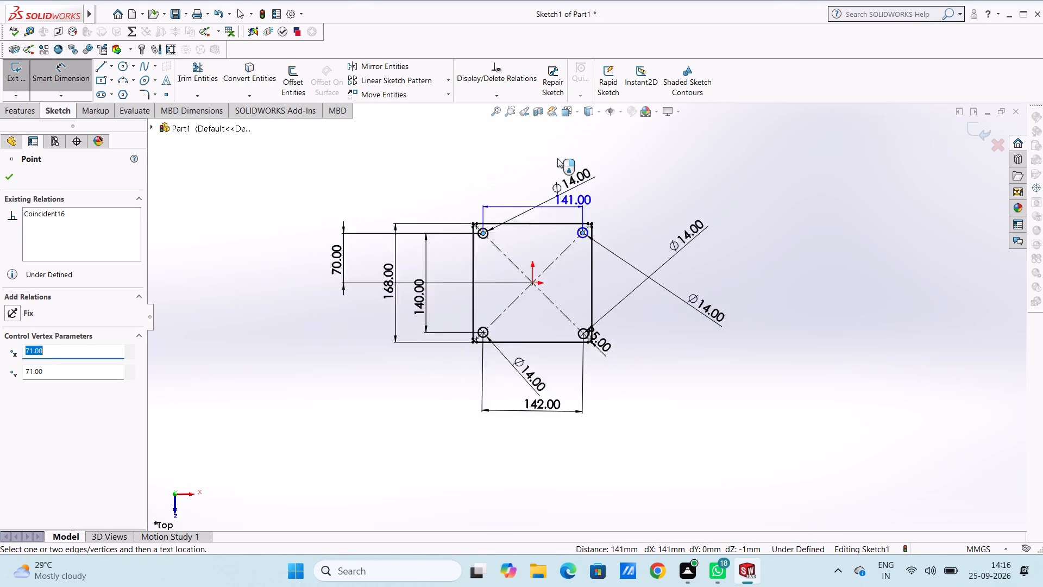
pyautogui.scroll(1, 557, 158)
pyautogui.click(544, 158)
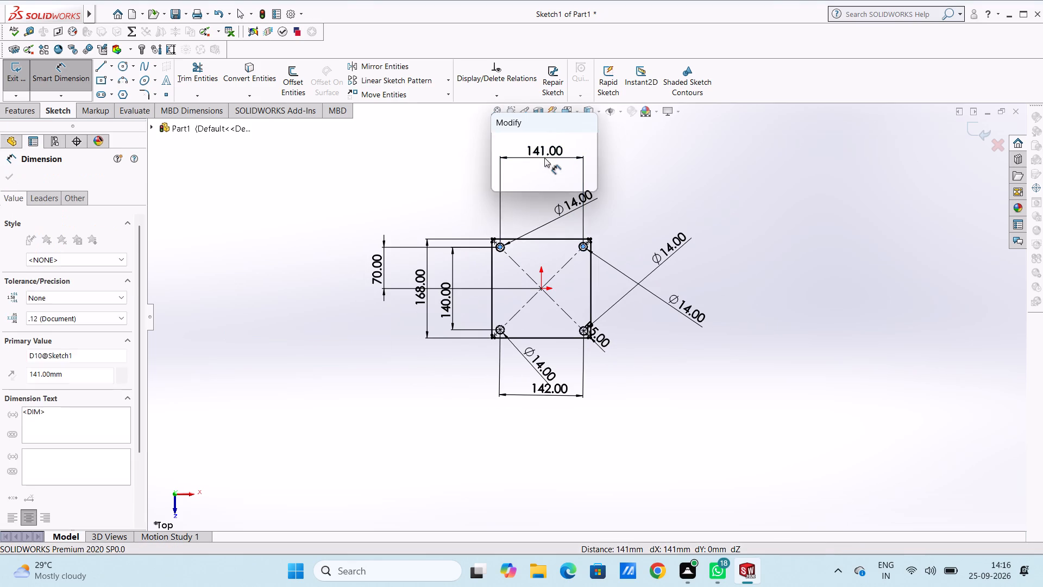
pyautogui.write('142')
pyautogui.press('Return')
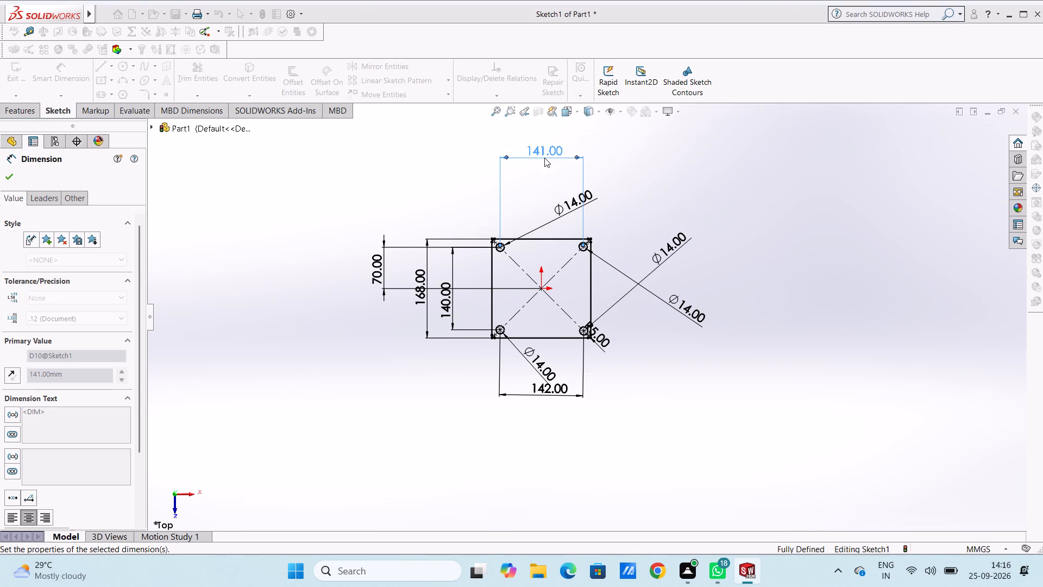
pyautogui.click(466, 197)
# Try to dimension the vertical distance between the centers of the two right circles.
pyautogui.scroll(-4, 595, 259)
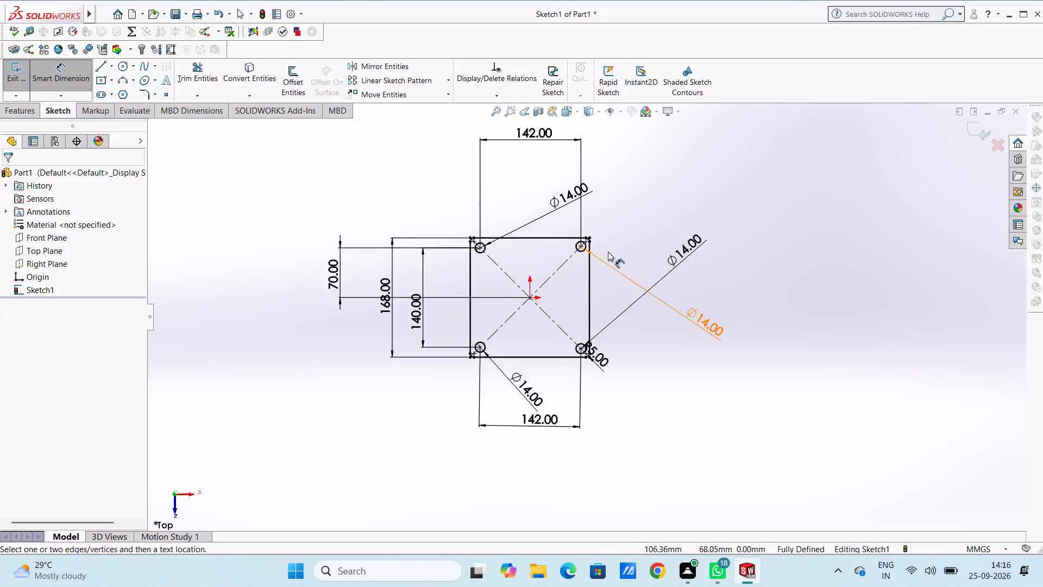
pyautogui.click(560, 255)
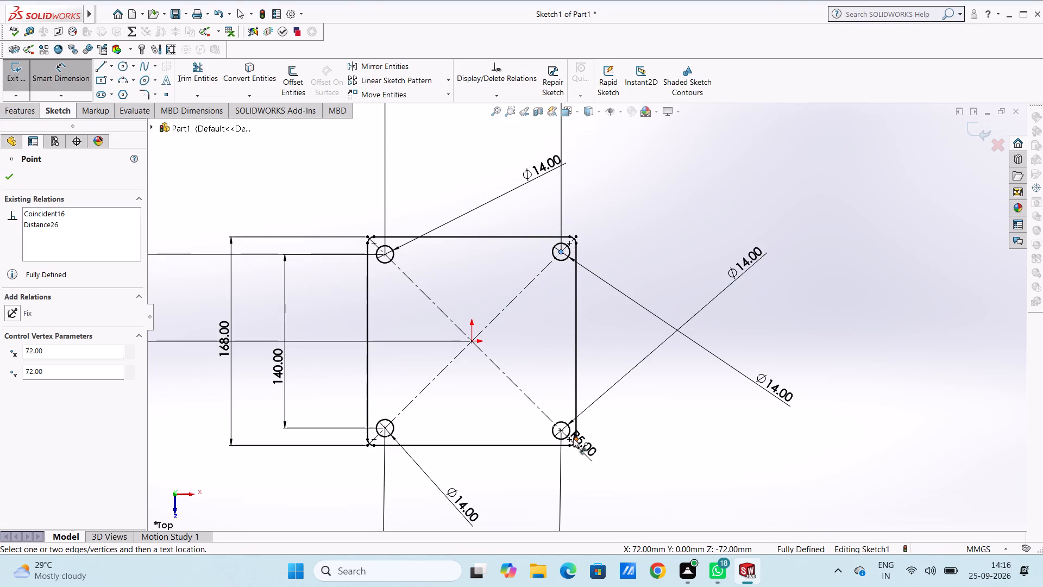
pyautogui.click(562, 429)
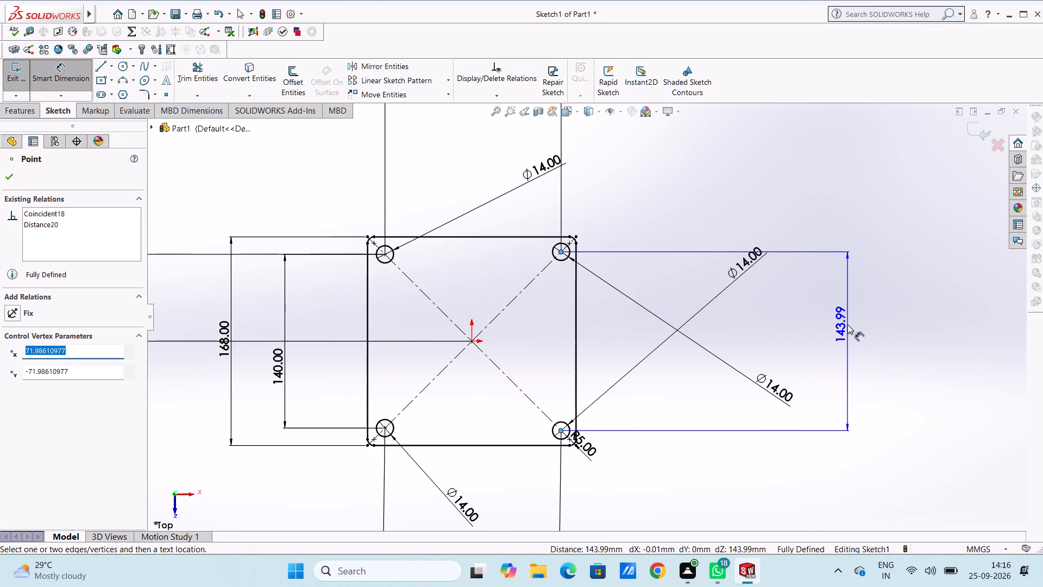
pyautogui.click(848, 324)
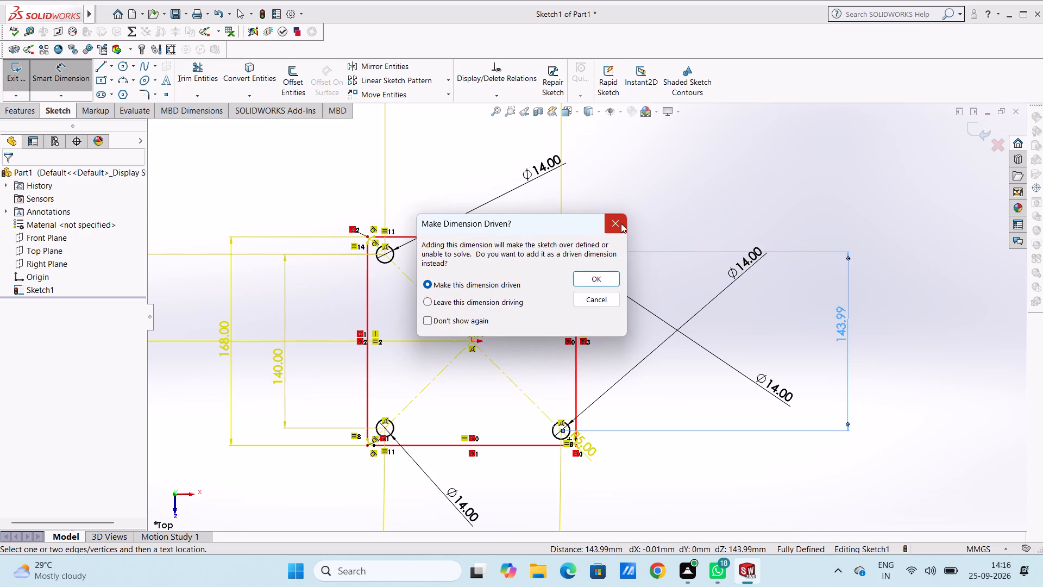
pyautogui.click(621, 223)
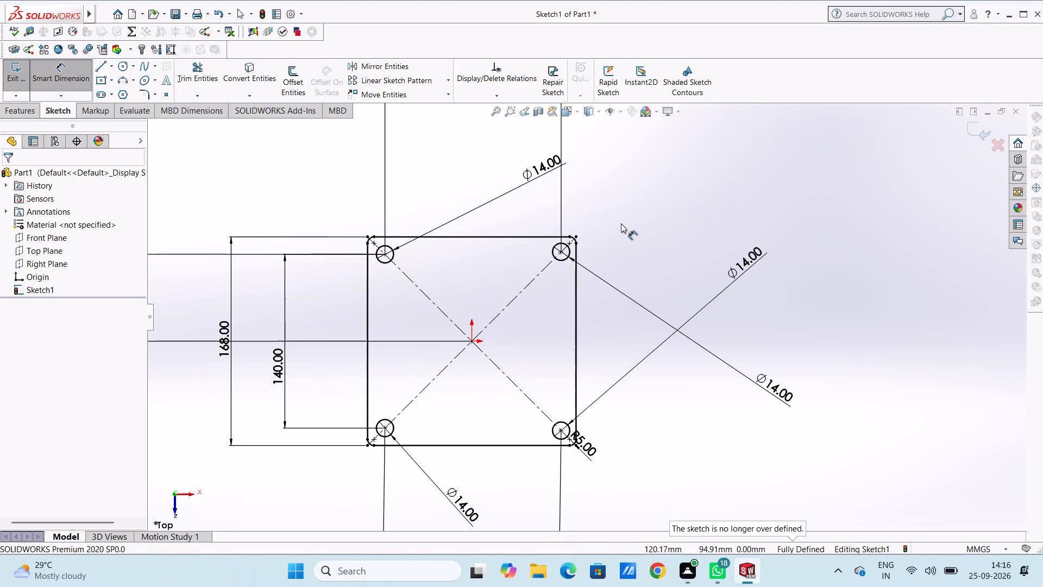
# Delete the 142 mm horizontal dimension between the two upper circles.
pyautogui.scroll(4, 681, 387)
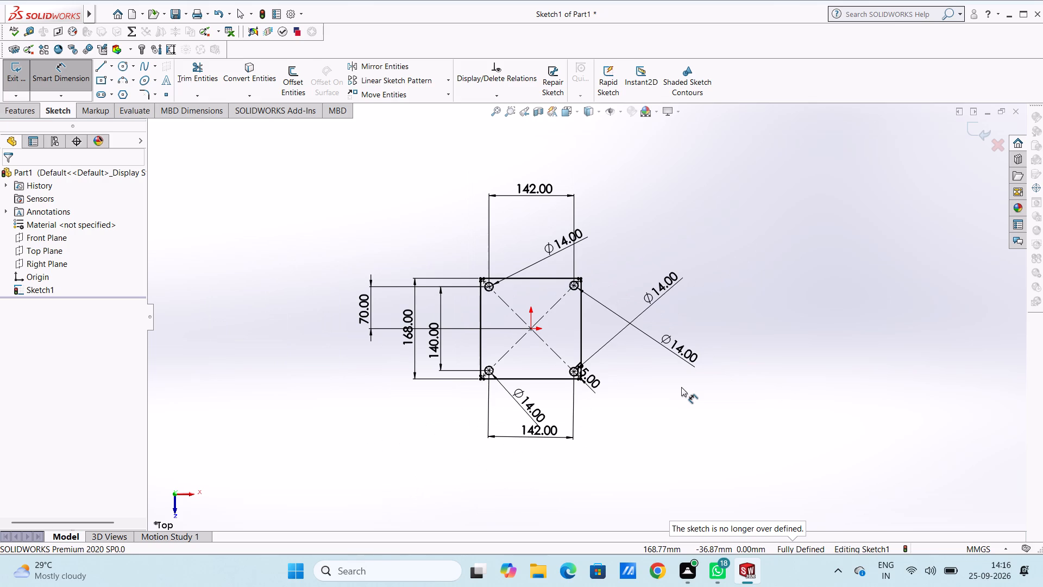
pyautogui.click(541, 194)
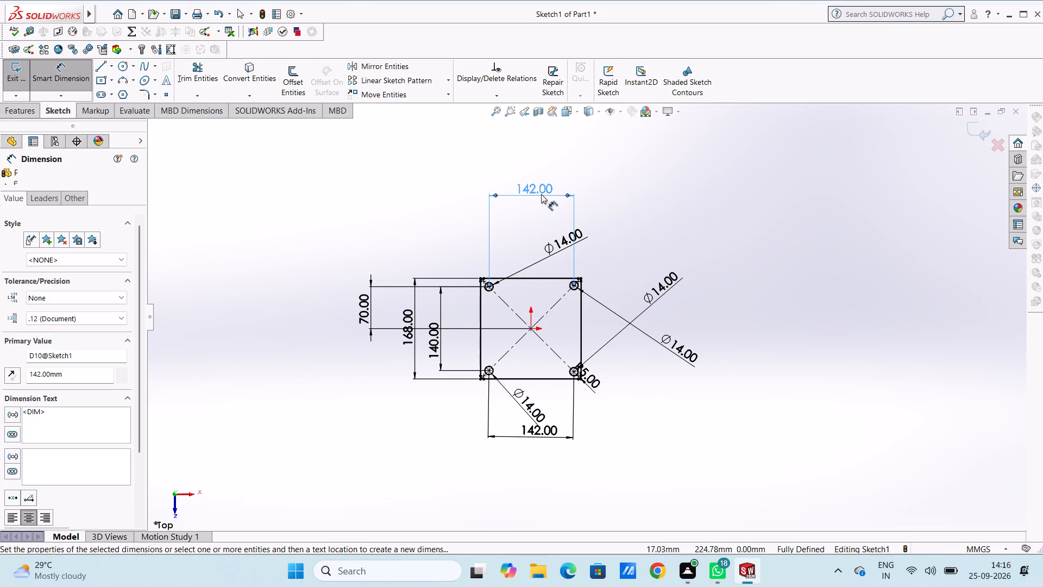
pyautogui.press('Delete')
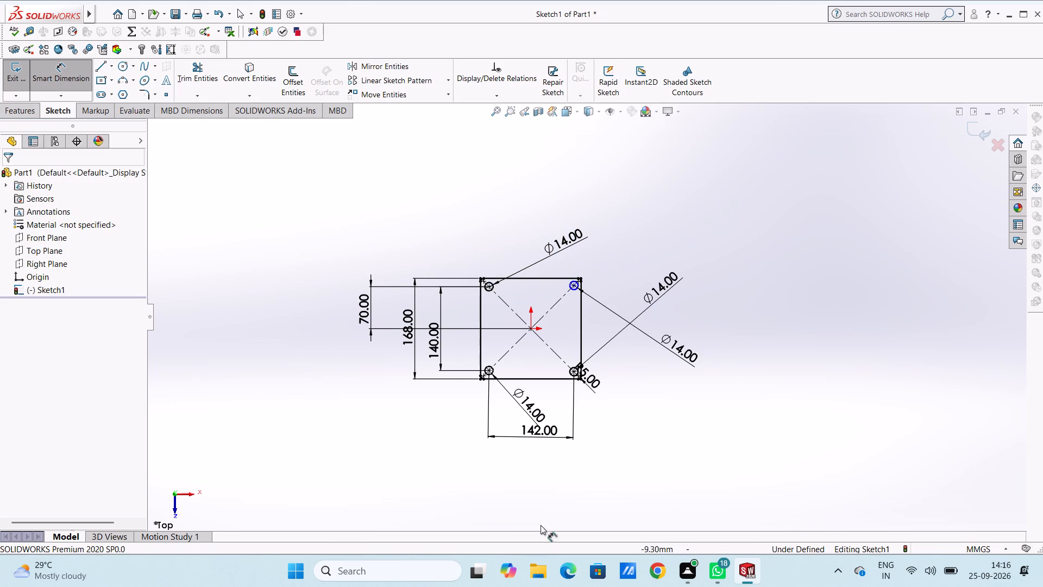
# Dimension the vertical distance from the origin to the upper-right circle's center as 70 mm.
pyautogui.scroll(-1, 557, 544)
pyautogui.click(564, 434)
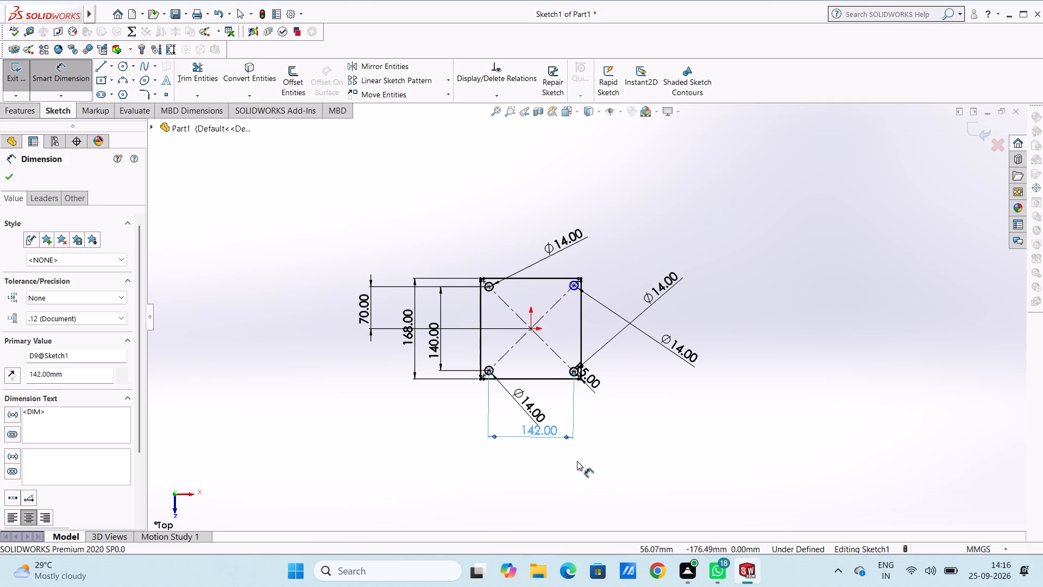
pyautogui.click(583, 464)
pyautogui.scroll(-3, 594, 346)
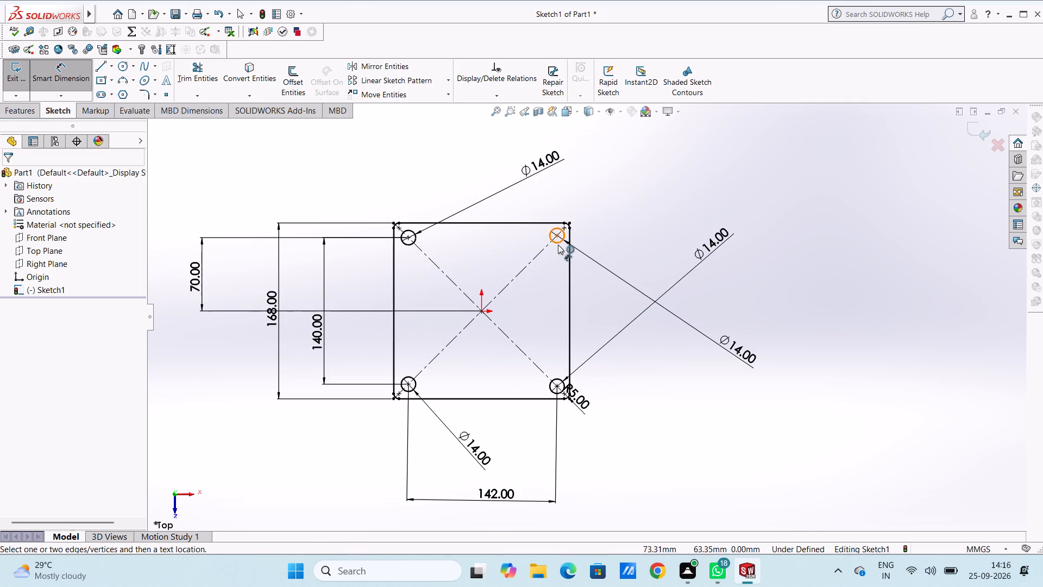
pyautogui.click(558, 238)
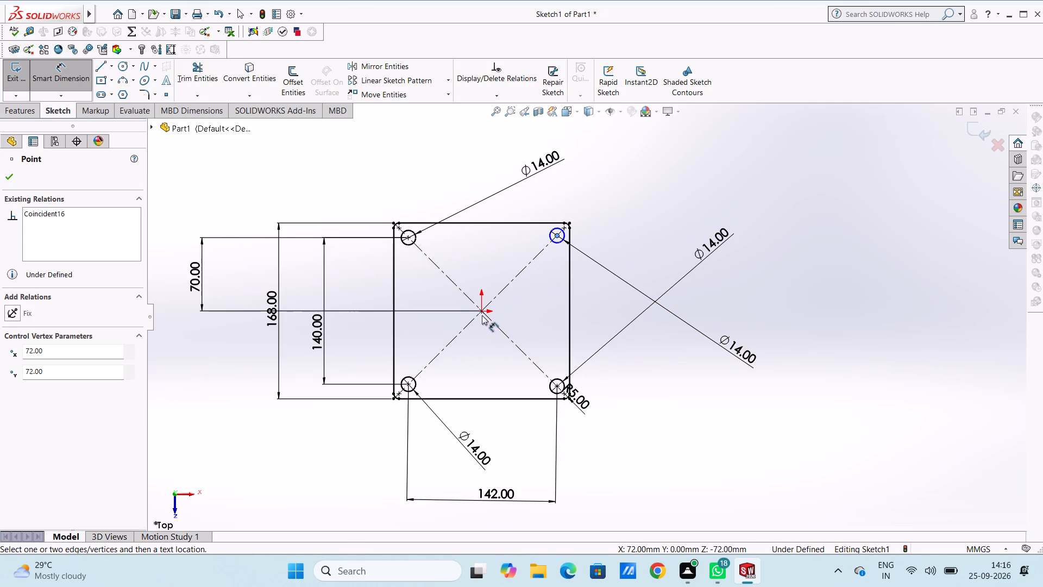
pyautogui.click(481, 310)
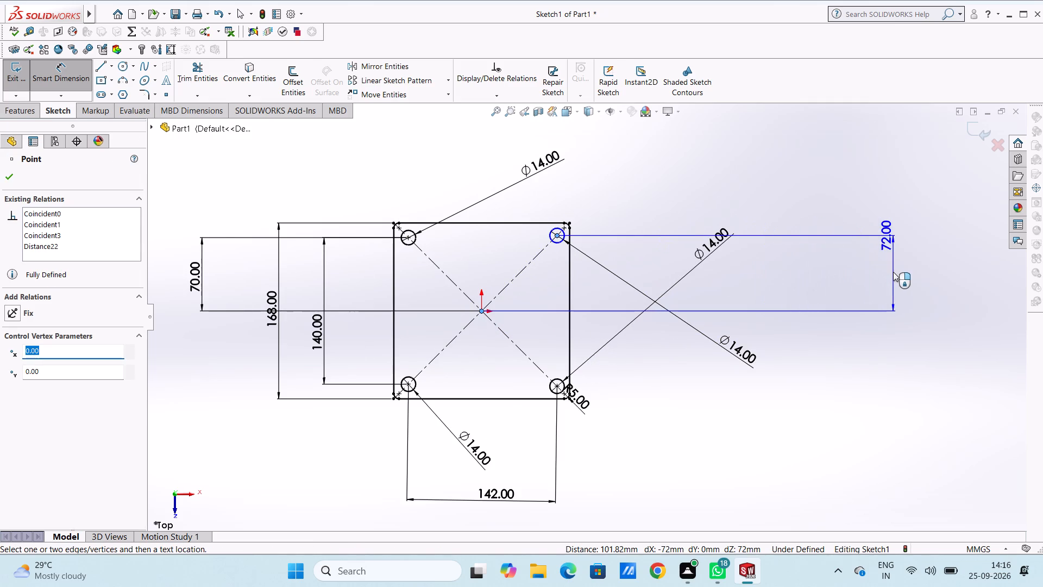
pyautogui.click(893, 272)
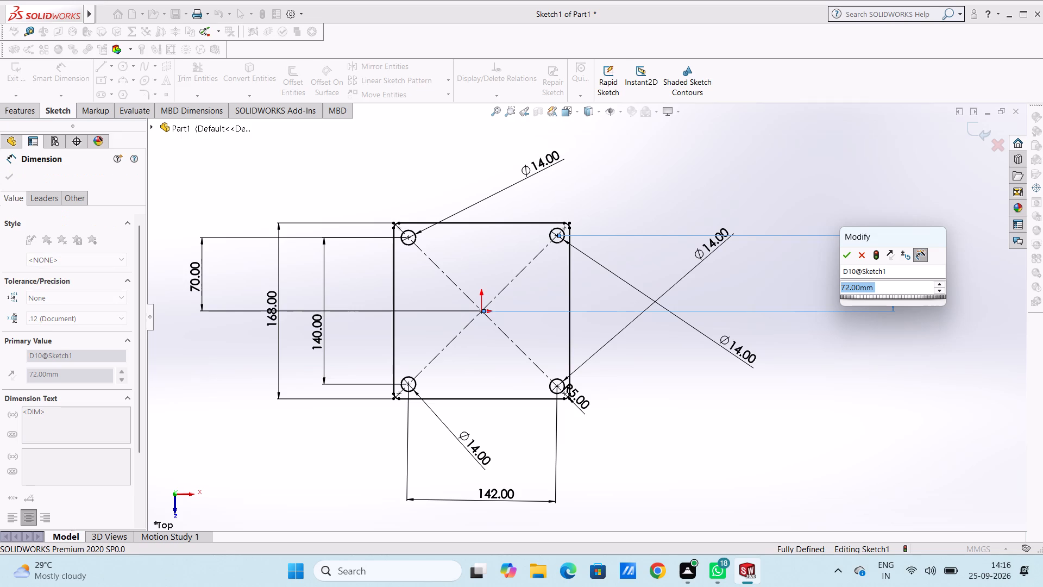
pyautogui.write('70')
pyautogui.press('Return')
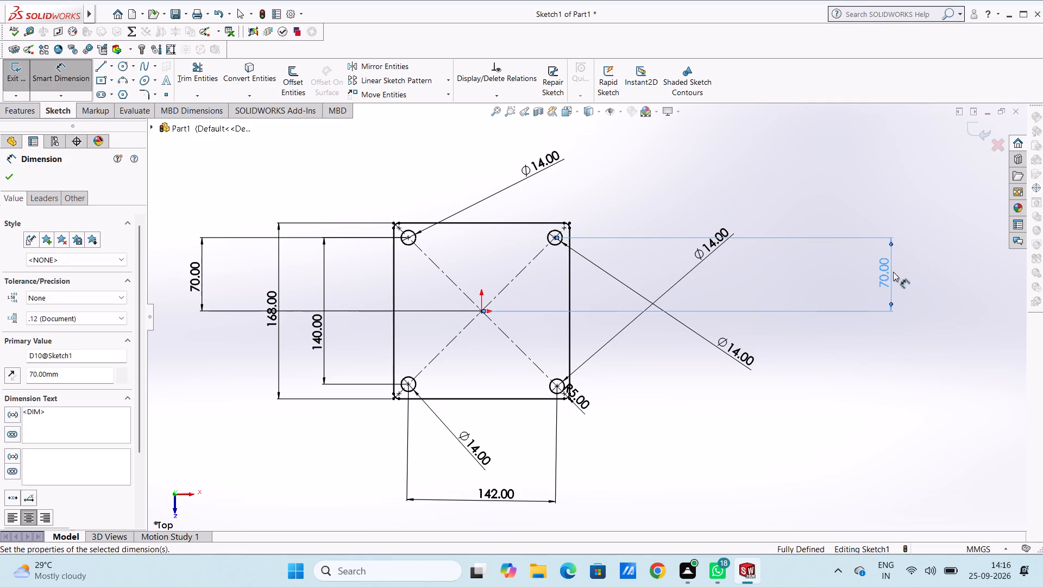
pyautogui.click(777, 278)
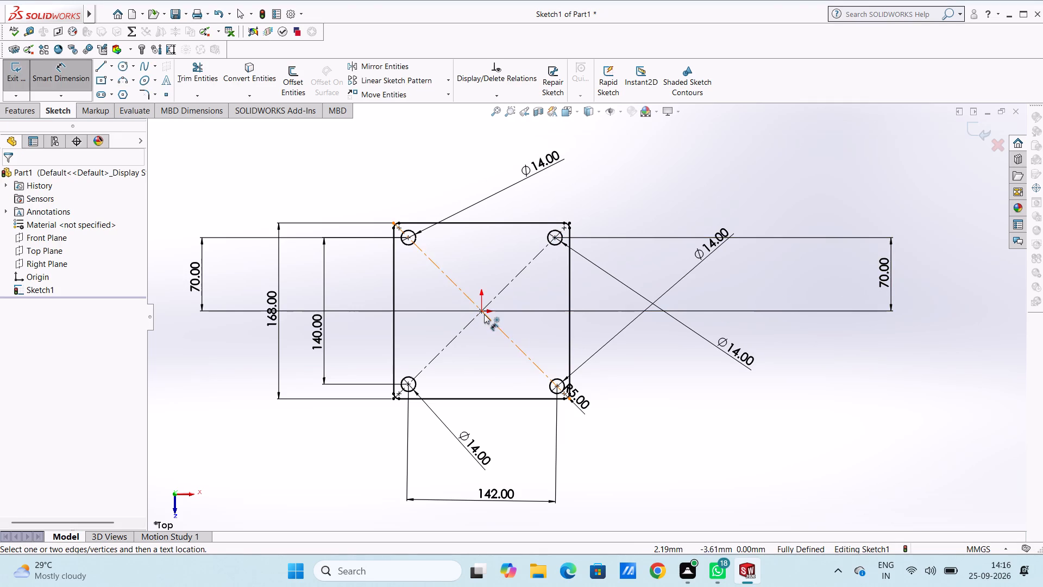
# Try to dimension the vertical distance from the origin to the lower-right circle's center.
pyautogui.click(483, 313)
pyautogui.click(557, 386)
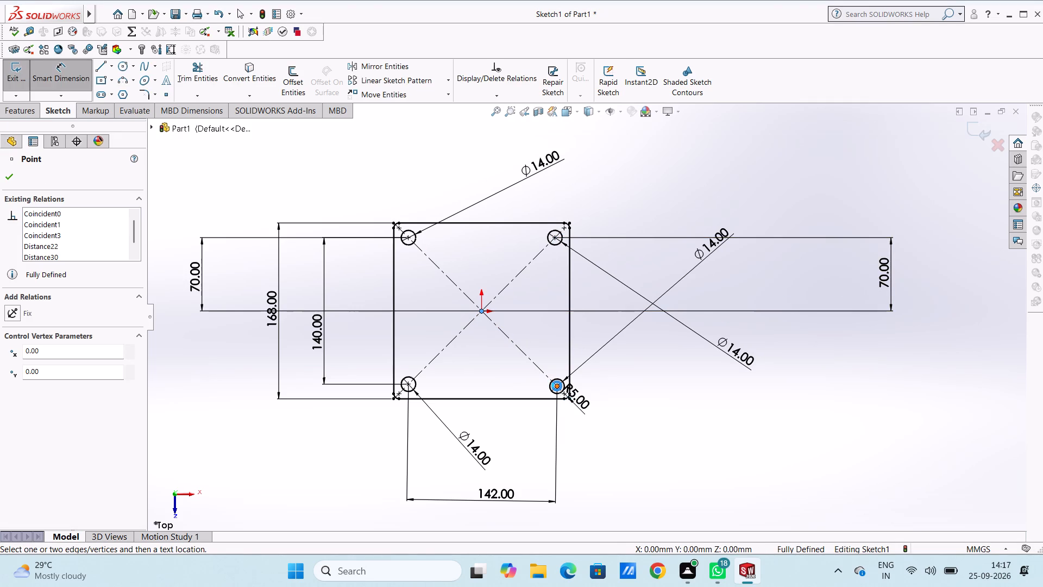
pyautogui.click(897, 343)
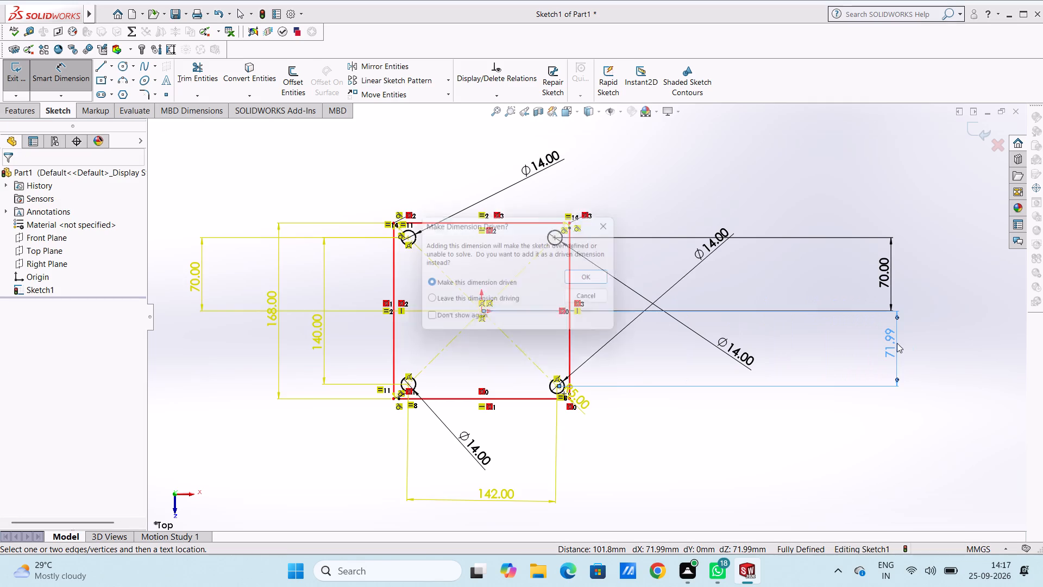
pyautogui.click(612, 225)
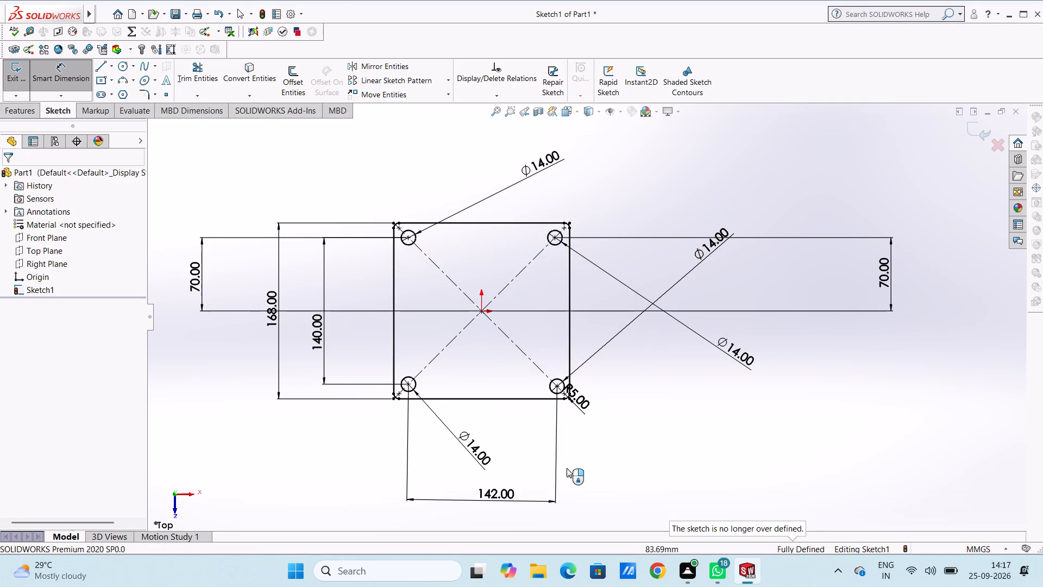
# Delete the 142 mm horizontal dimension between the two lower circles.
pyautogui.click(514, 494)
pyautogui.press('Delete')
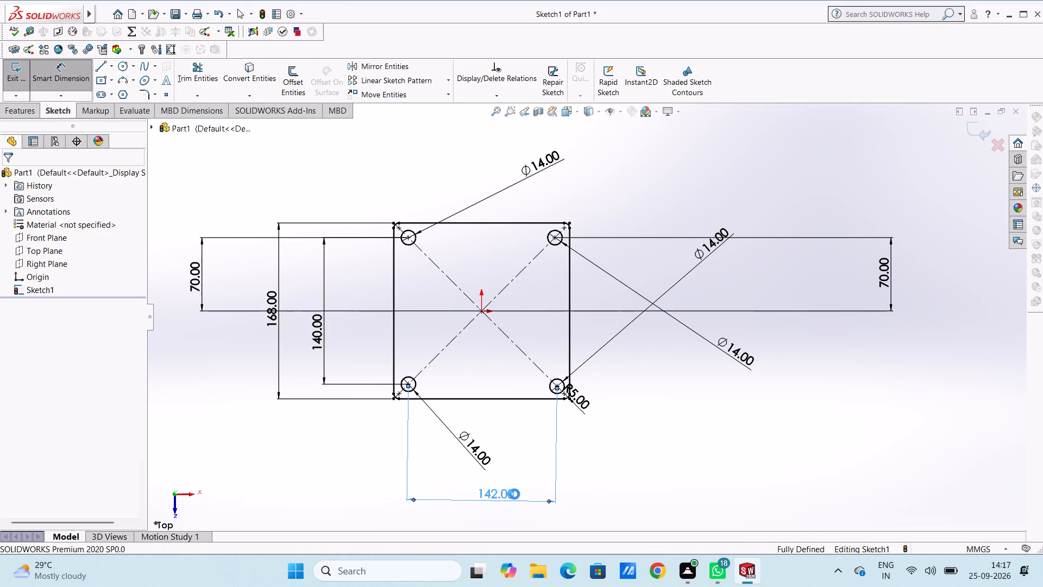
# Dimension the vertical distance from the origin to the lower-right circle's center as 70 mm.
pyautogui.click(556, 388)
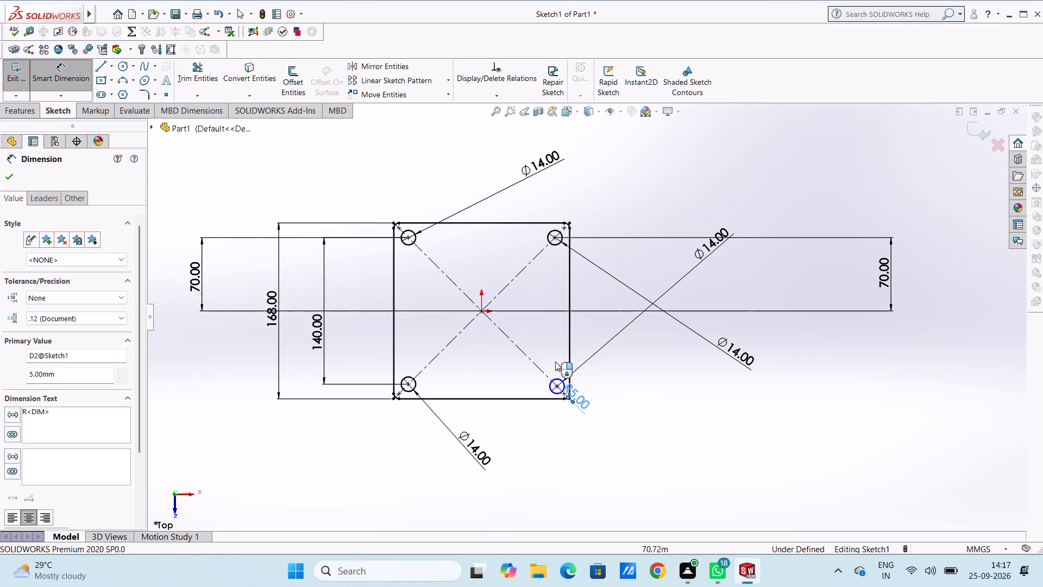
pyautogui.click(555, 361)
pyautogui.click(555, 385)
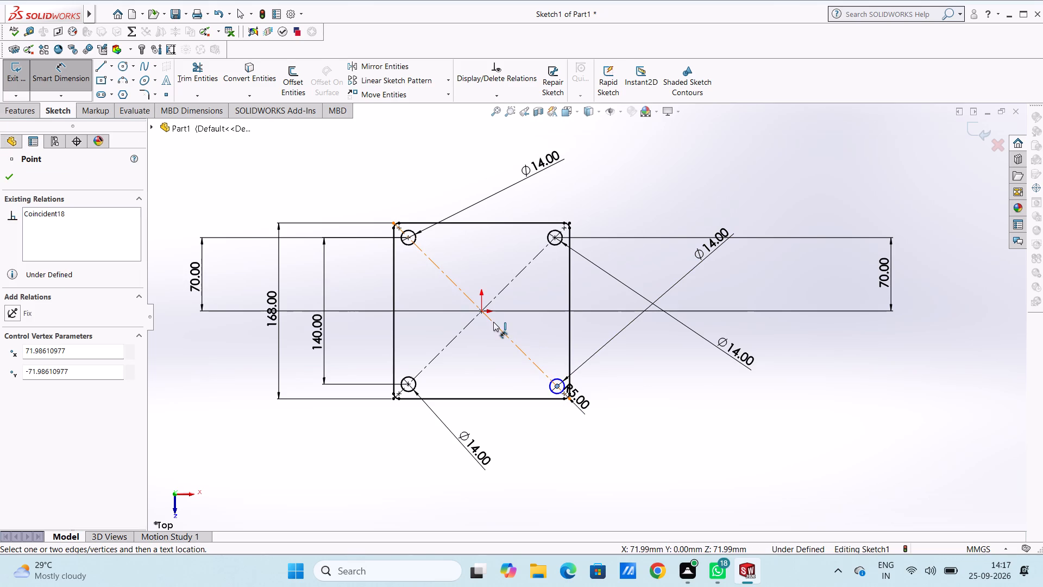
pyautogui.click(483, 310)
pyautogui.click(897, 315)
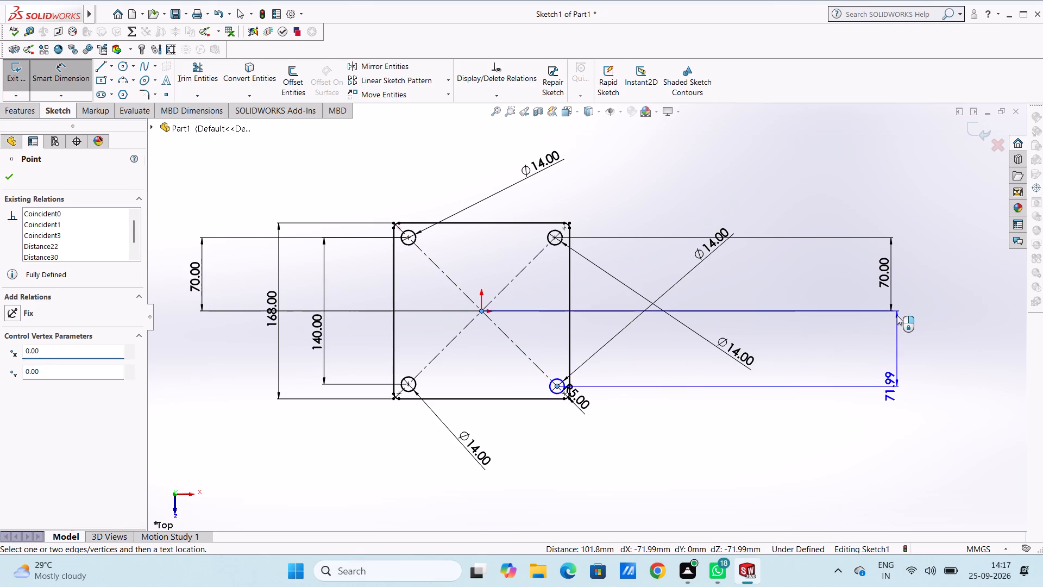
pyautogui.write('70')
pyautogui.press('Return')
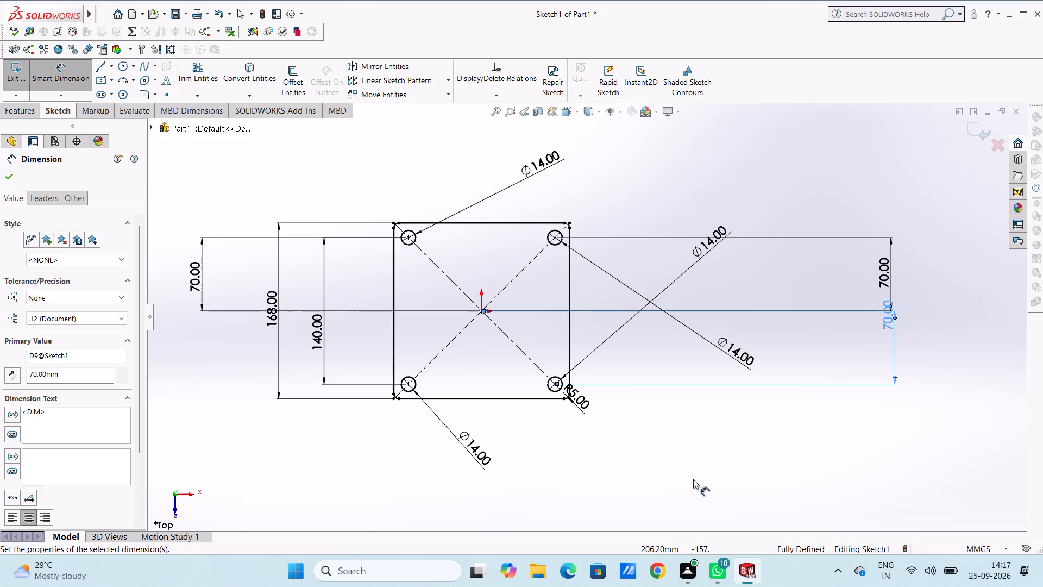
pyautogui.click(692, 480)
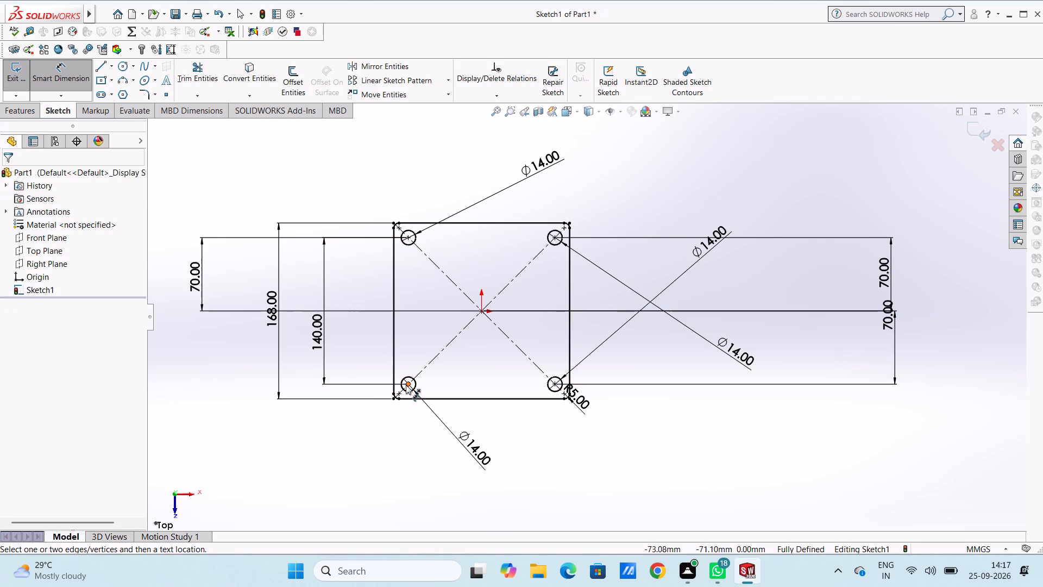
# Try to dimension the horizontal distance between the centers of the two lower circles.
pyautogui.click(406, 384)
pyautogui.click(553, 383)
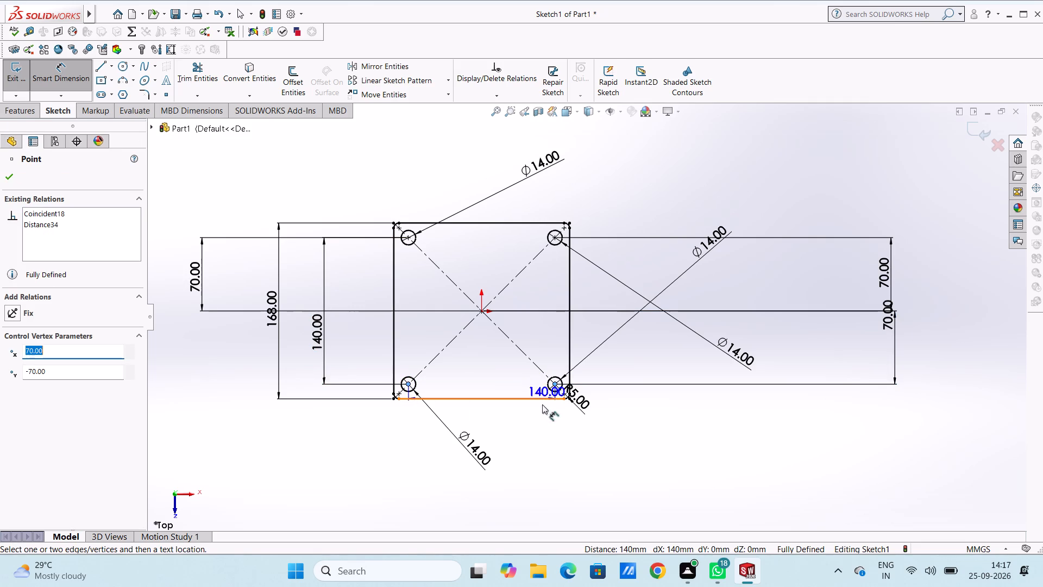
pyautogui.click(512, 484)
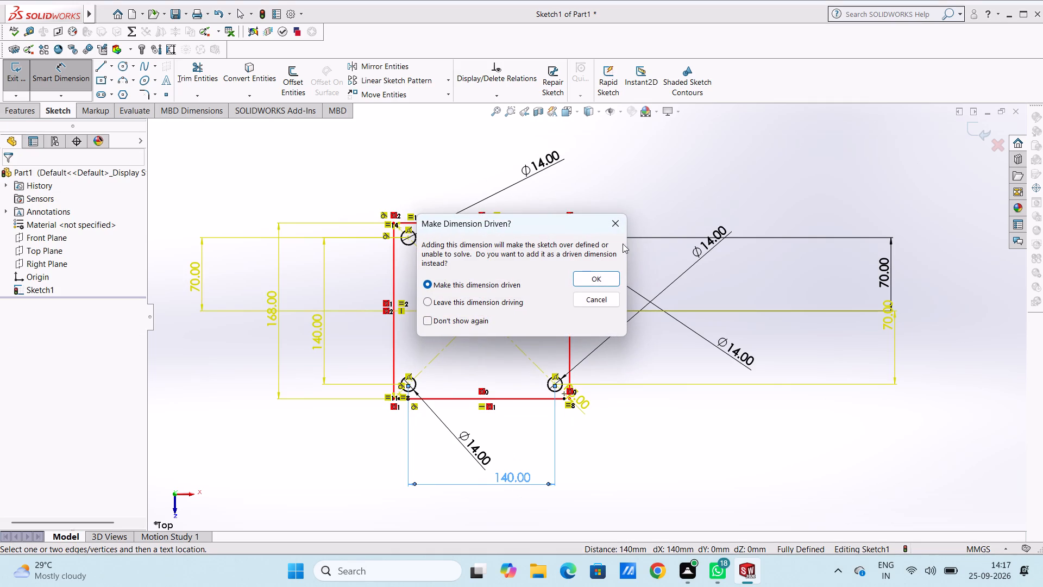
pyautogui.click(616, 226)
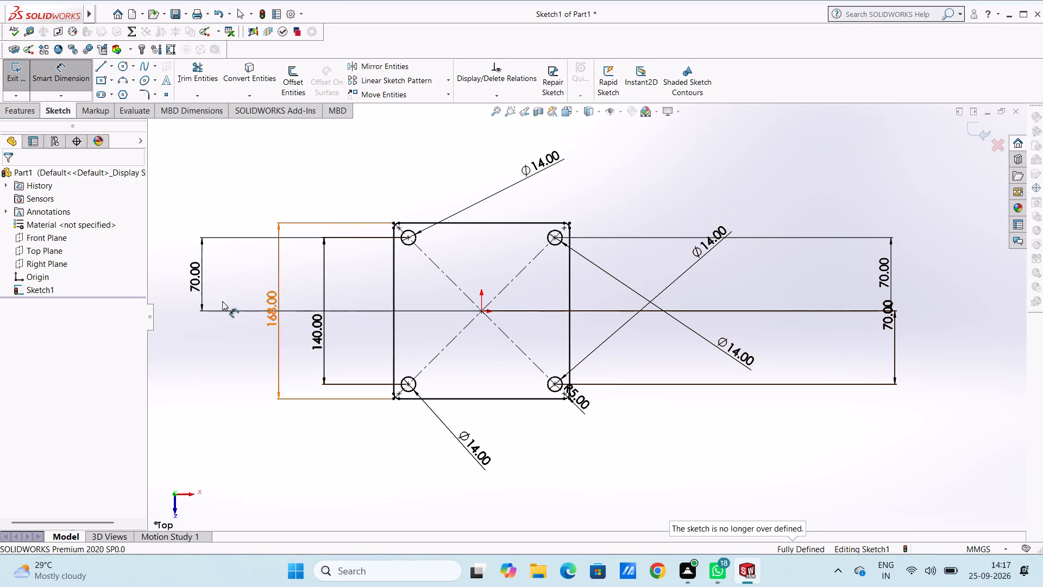
# Delete the 70 mm vertical dimension between the origin and the upper-left circle's center.
pyautogui.click(200, 278)
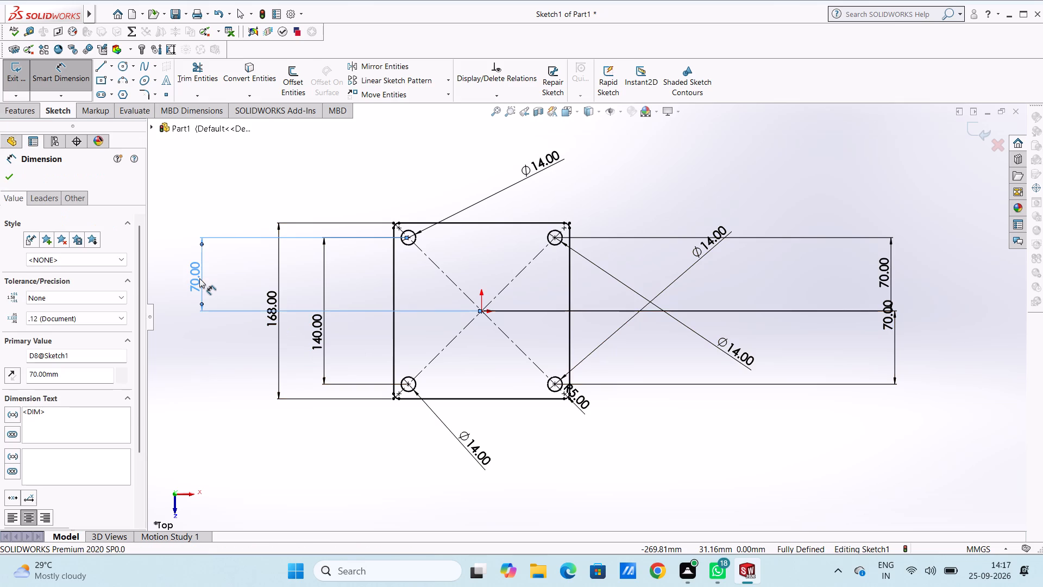
pyautogui.press('Delete')
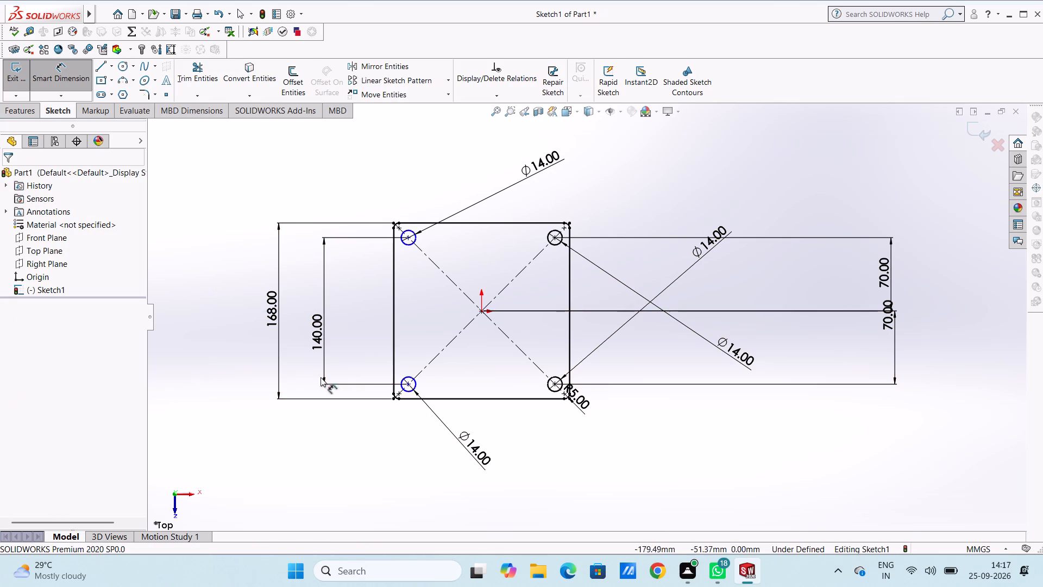
# Dimension the horizontal distance from the origin to the lower-left circle's center as 71 mm.
pyautogui.click(406, 386)
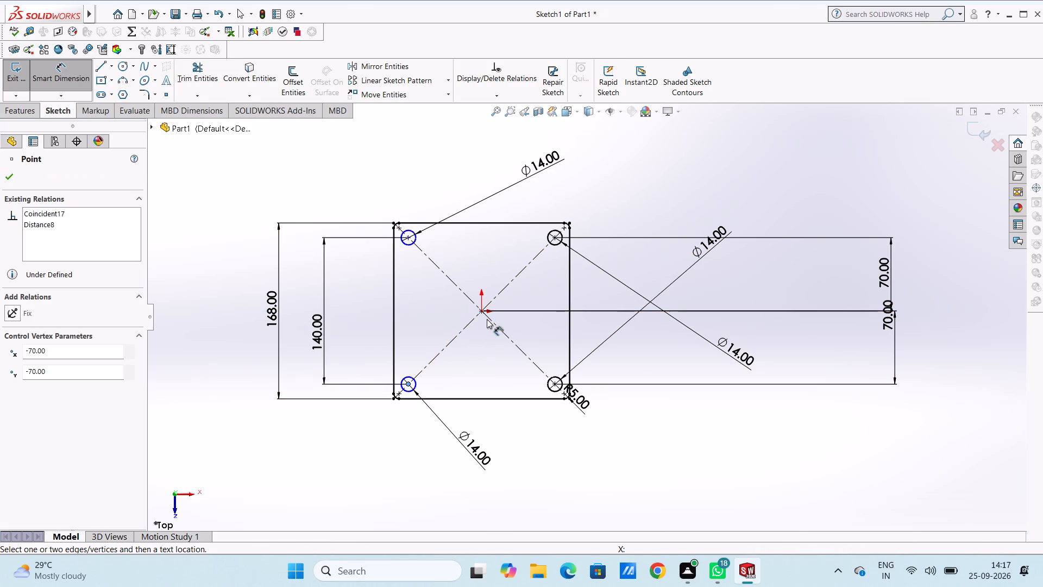
pyautogui.click(481, 311)
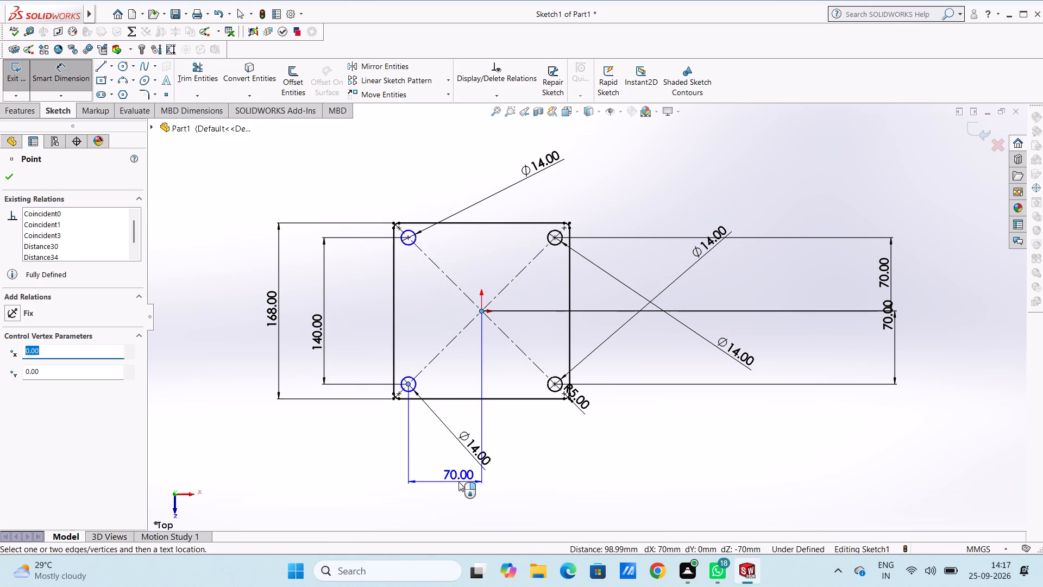
pyautogui.click(458, 490)
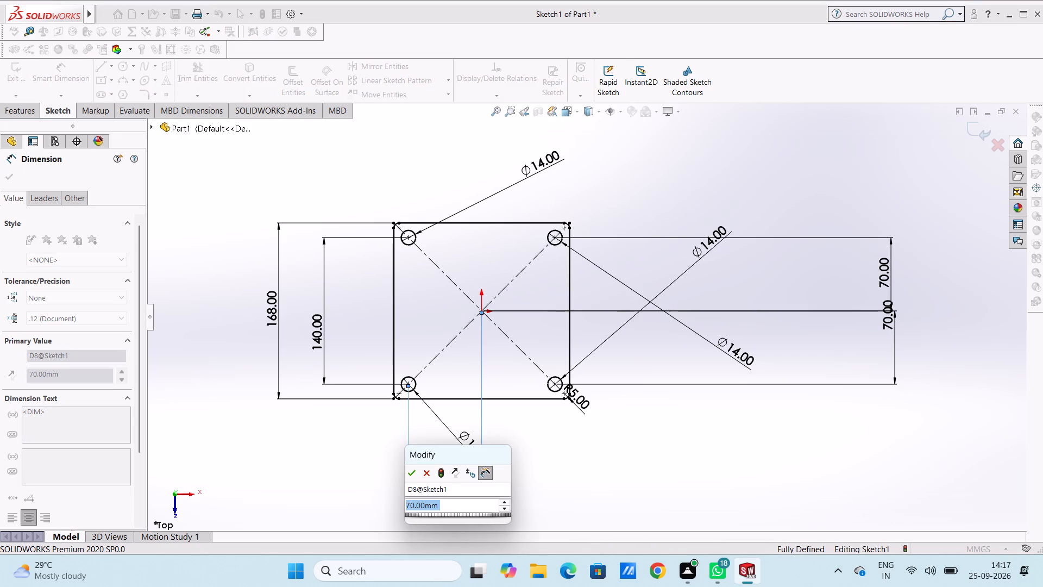
pyautogui.write('71')
pyautogui.press('Return')
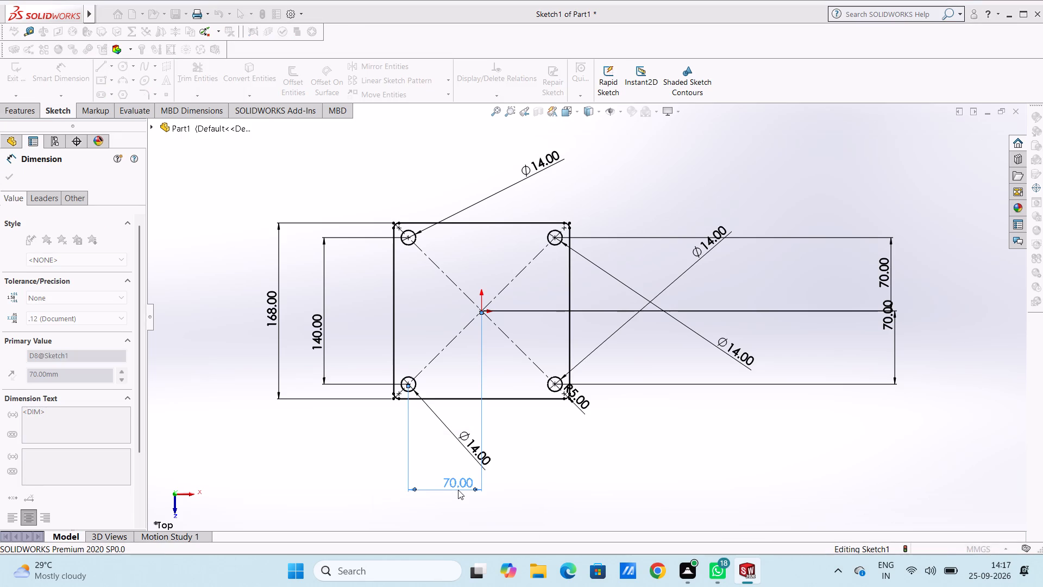
pyautogui.click(292, 466)
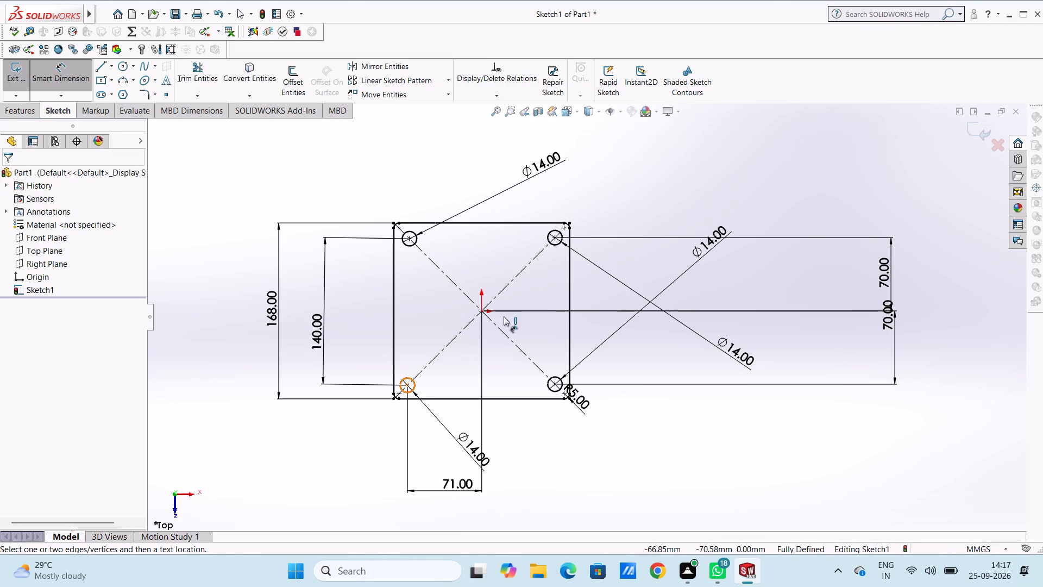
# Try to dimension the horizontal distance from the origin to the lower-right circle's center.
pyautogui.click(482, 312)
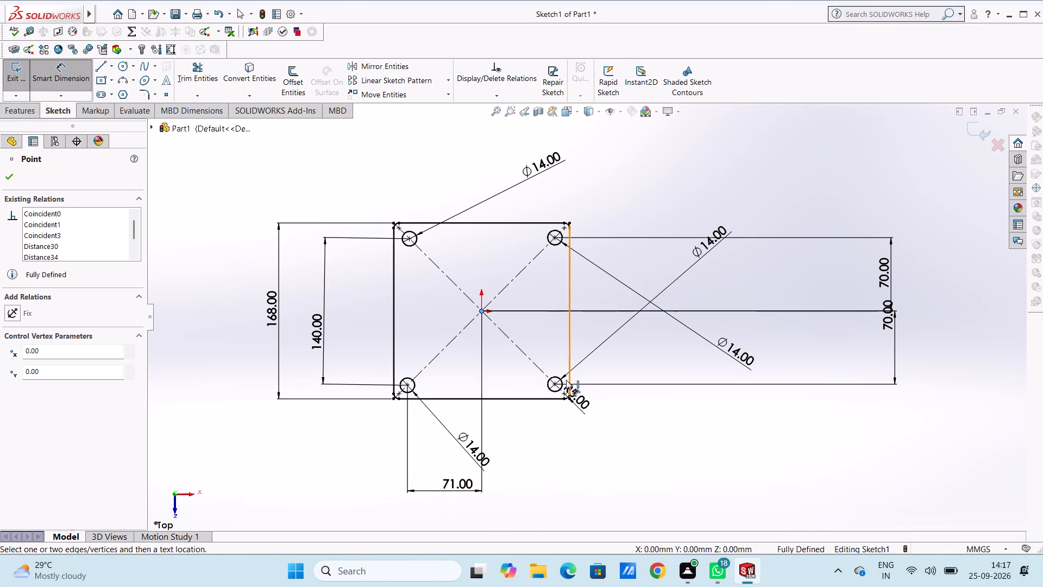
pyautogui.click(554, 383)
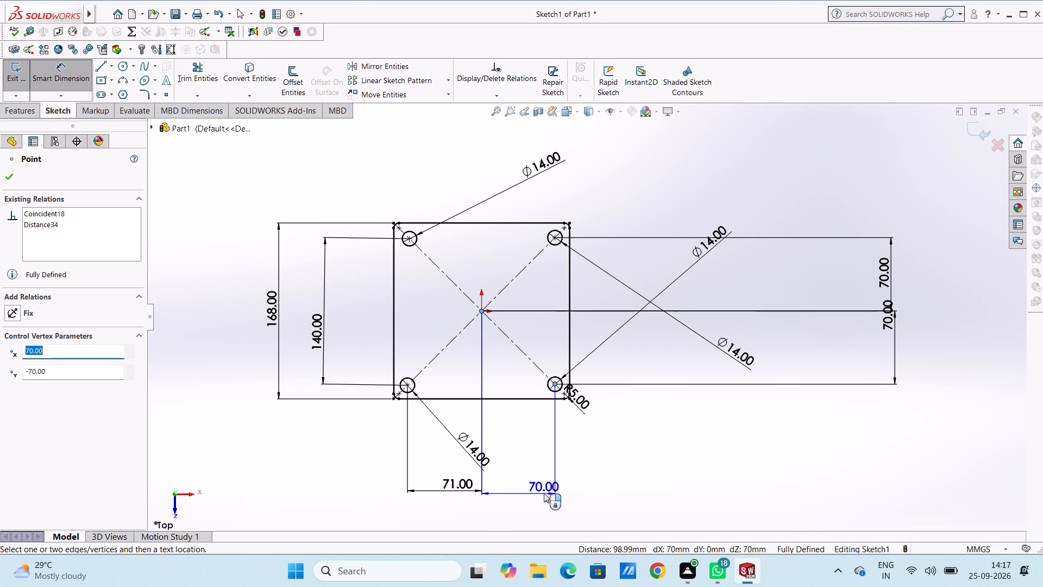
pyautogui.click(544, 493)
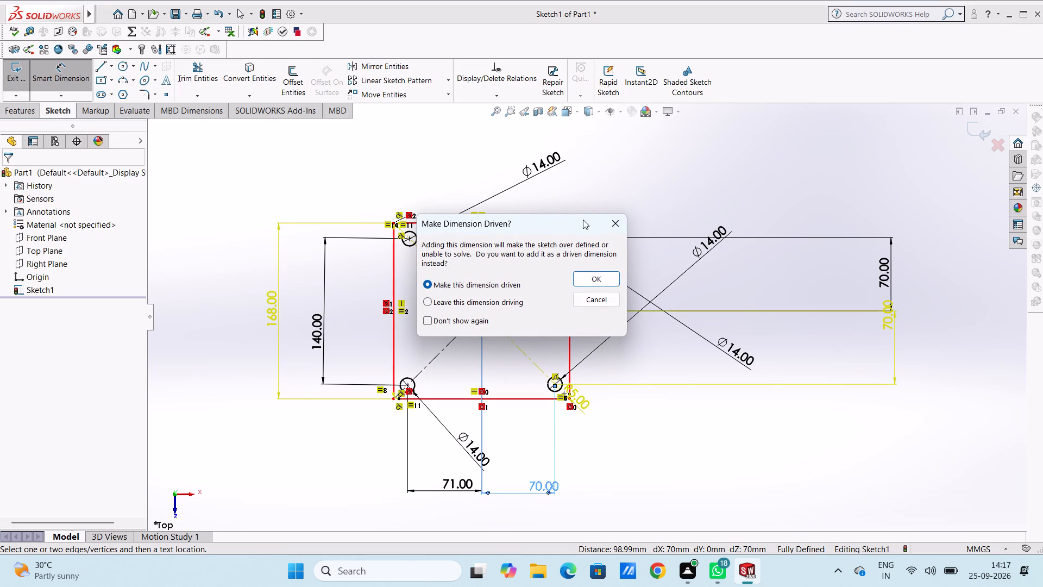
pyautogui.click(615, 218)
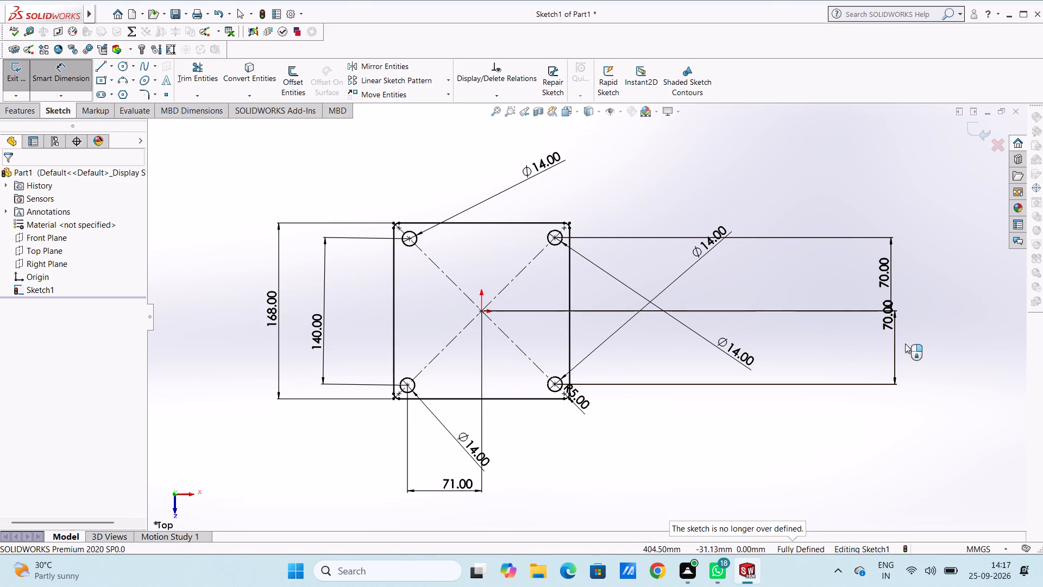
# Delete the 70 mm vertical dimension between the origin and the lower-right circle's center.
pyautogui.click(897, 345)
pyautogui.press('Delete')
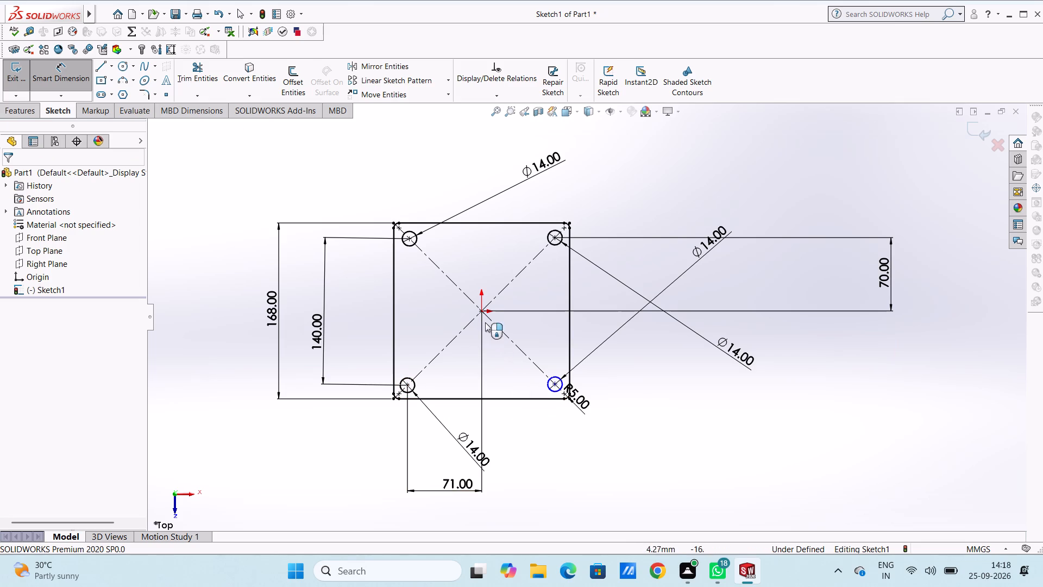
# Dimension the horizontal distance from the origin to the lower-right circle's center as 71 mm.
pyautogui.click(480, 309)
pyautogui.click(555, 383)
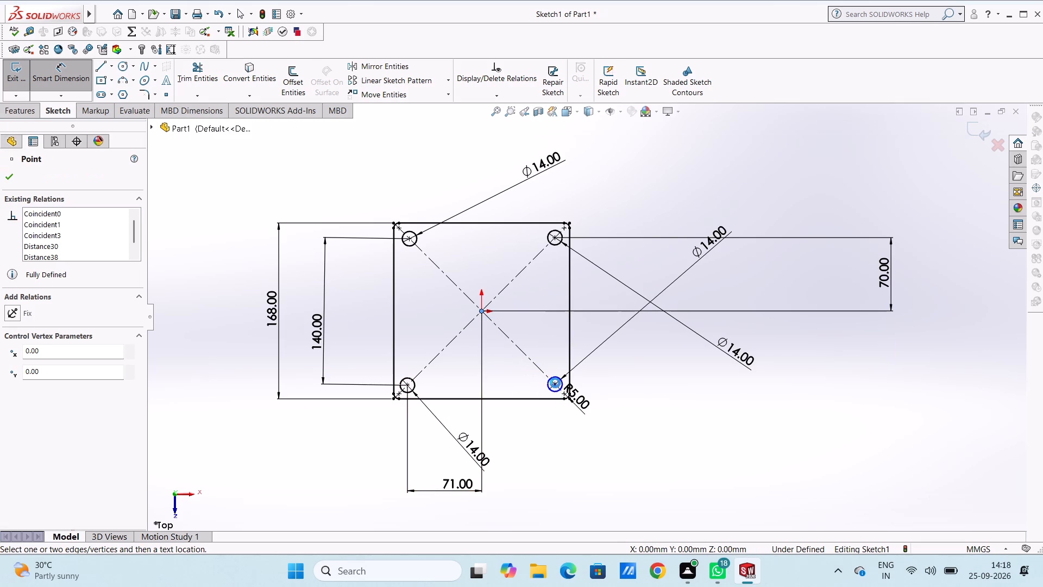
pyautogui.click(524, 486)
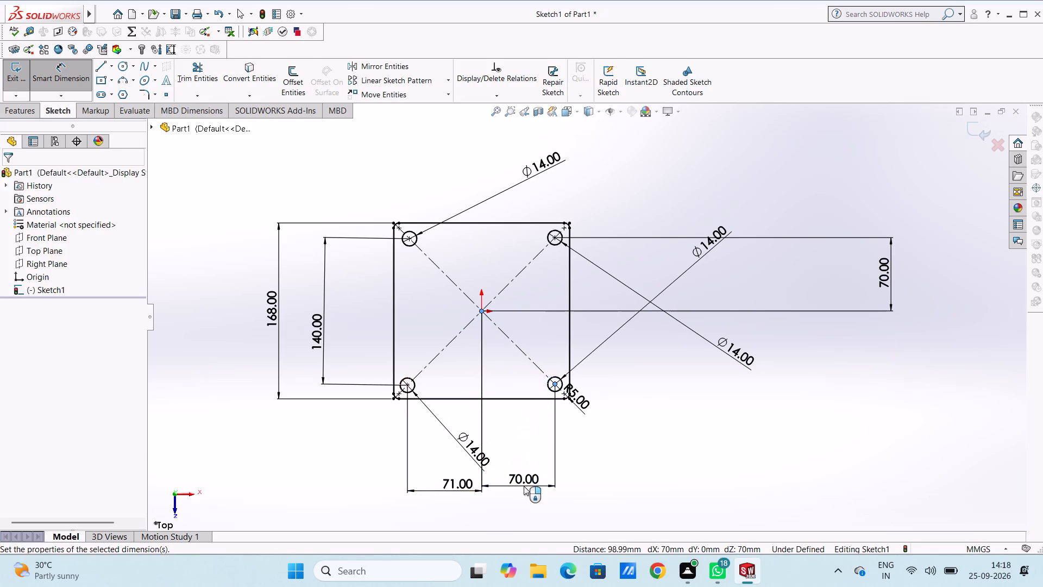
pyautogui.write('71')
pyautogui.press('Return')
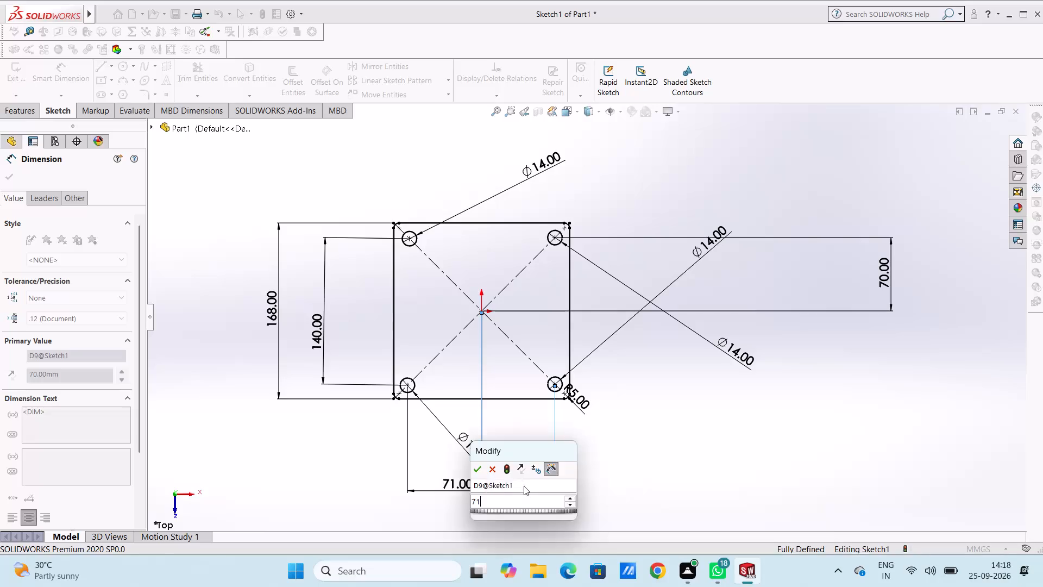
pyautogui.click(513, 431)
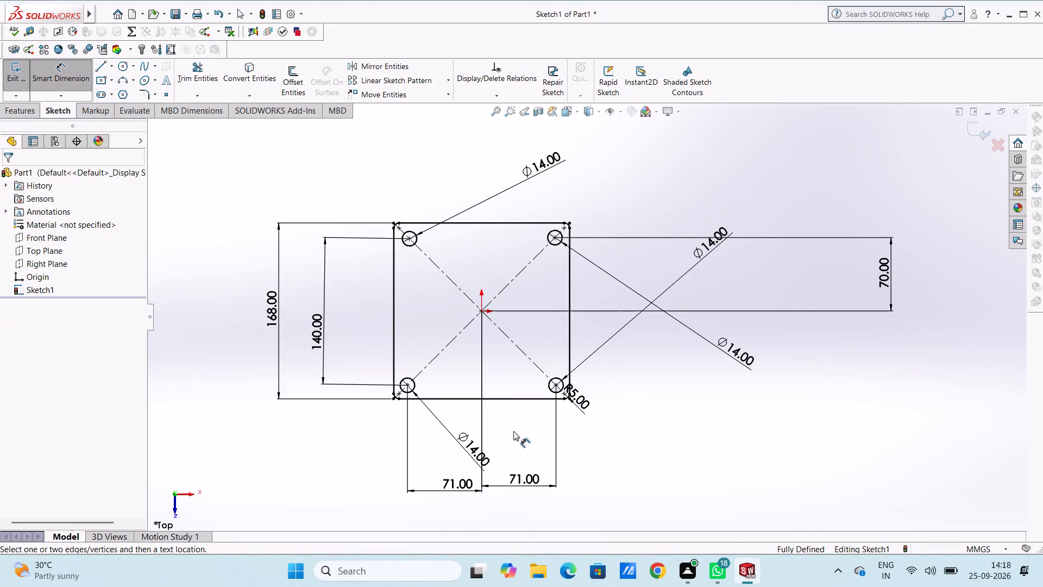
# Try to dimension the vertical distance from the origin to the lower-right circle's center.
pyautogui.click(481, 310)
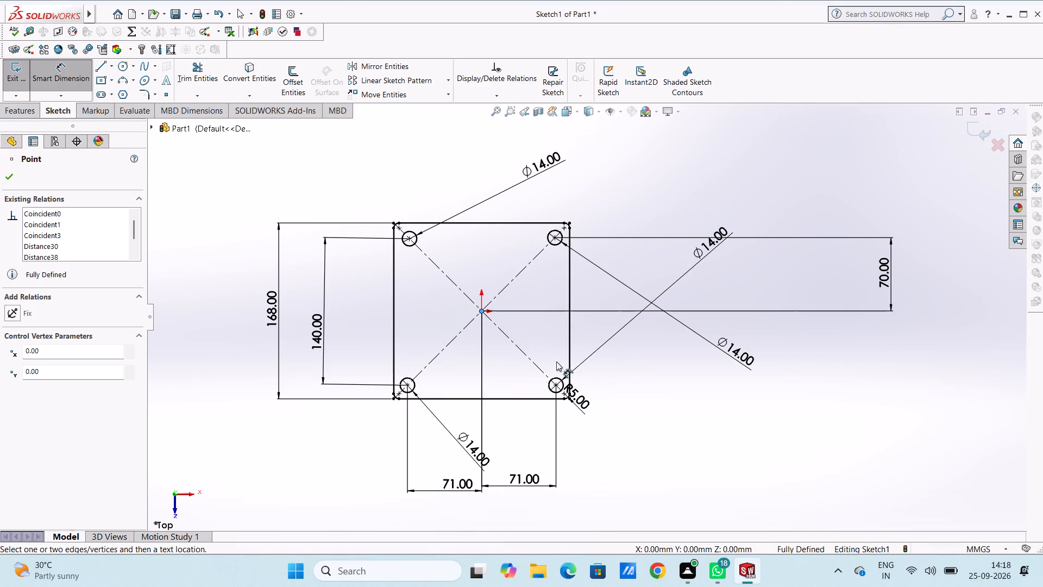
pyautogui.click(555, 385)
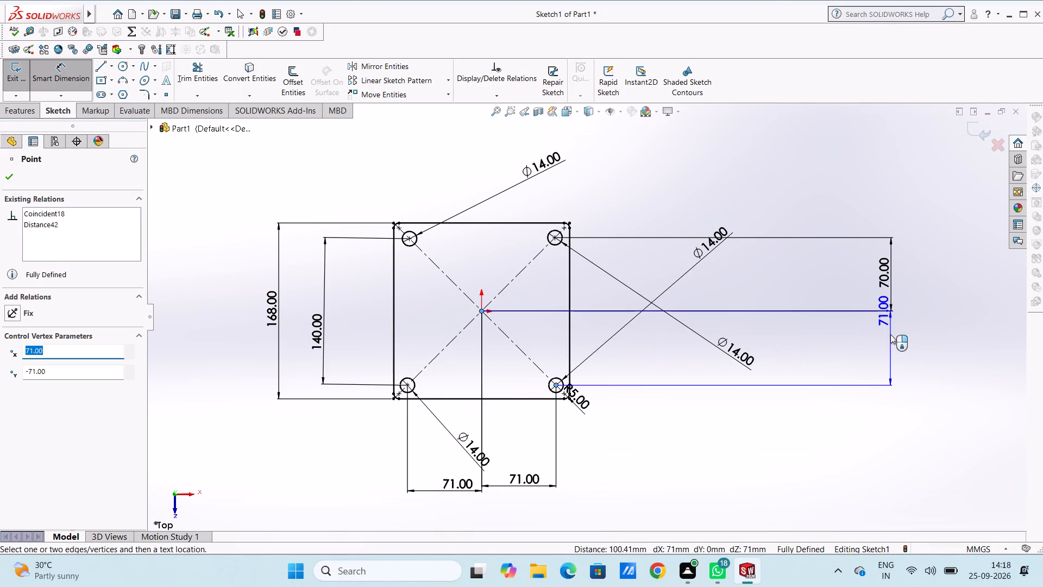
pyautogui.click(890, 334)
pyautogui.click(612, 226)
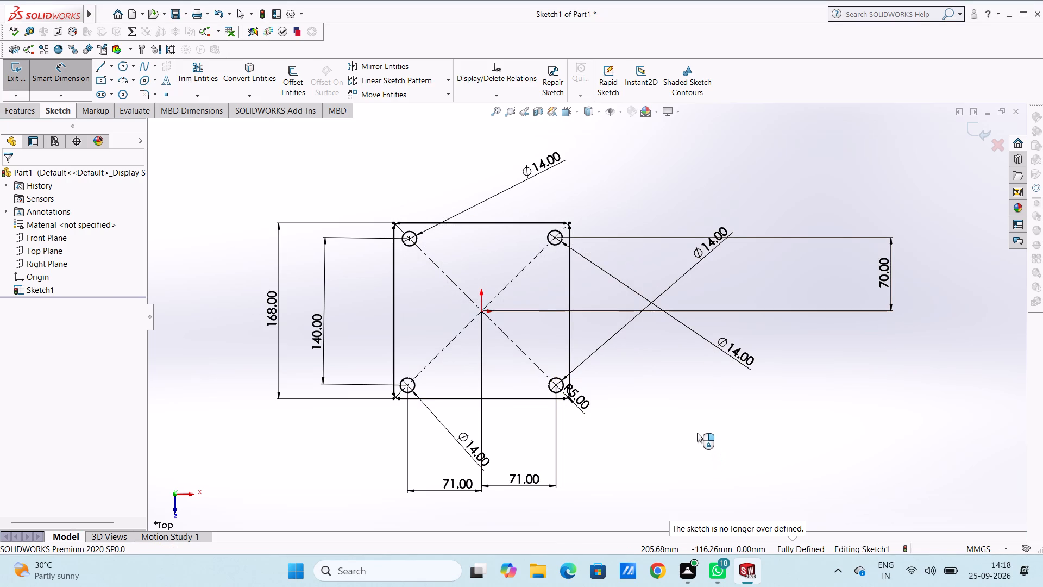
# Delete both 71 mm horizontal dimensions and the 70 mm vertical dimension that locate the corner circles from the origin.
pyautogui.scroll(2, 694, 434)
pyautogui.scroll(-1, 633, 402)
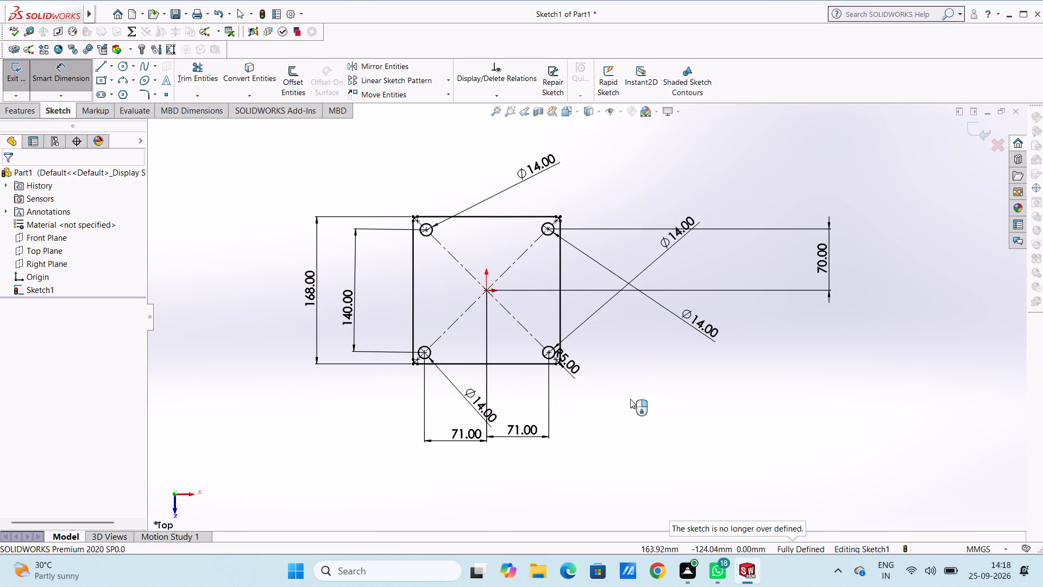
pyautogui.scroll(-1, 626, 391)
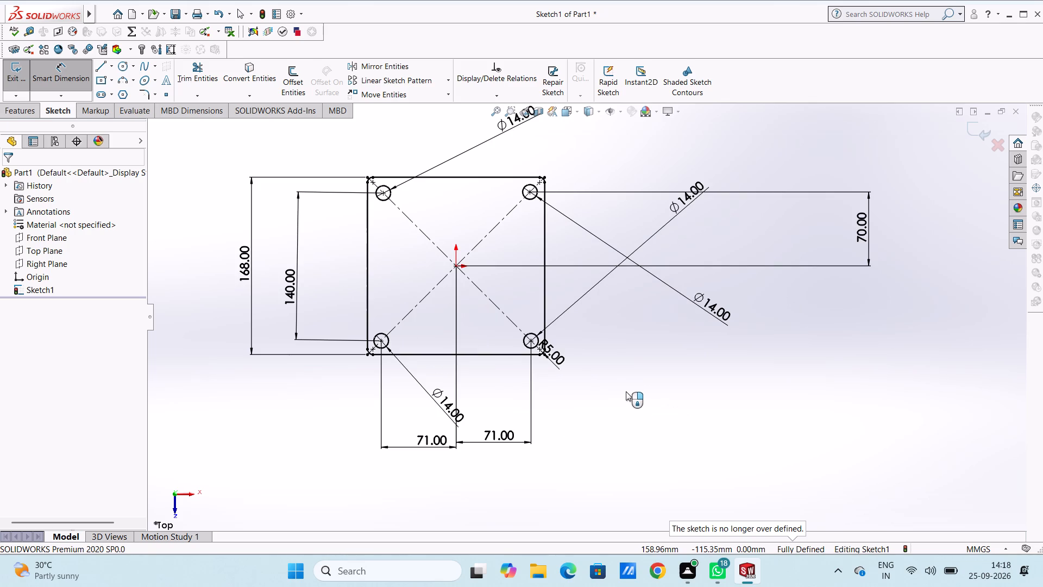
pyautogui.click(441, 442)
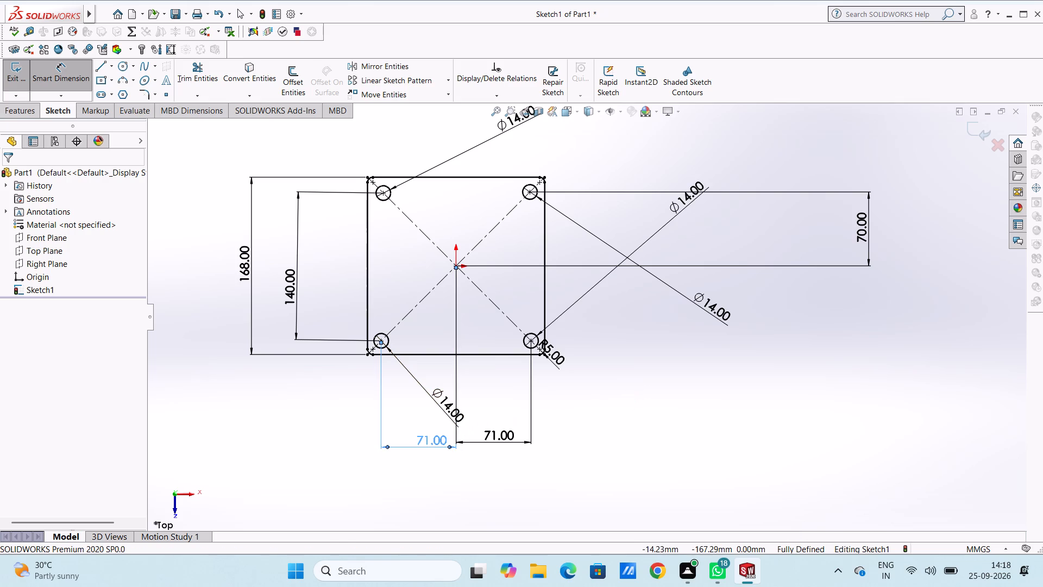
pyautogui.press('Delete')
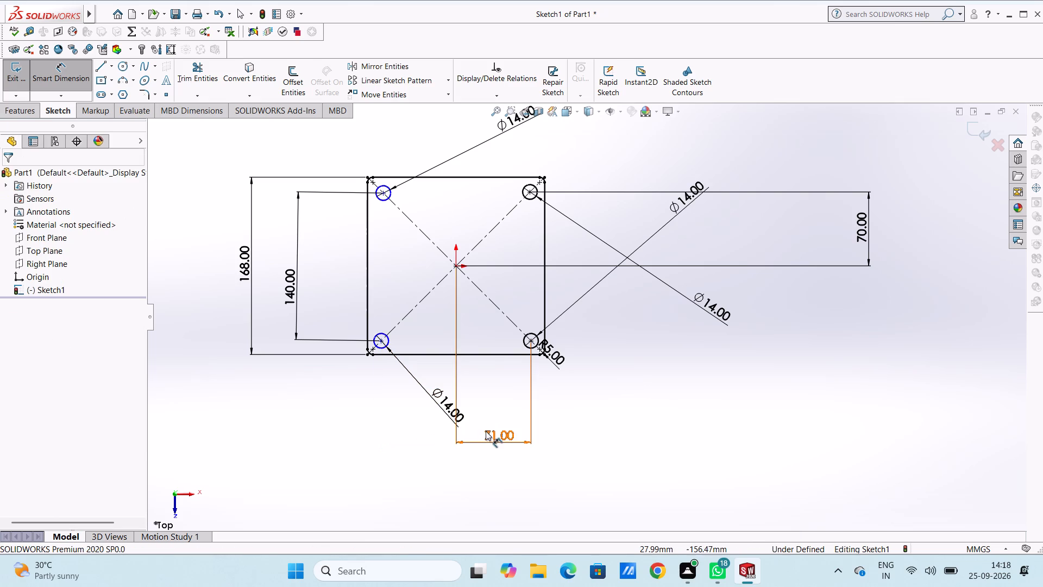
pyautogui.click(486, 432)
pyautogui.press('Delete')
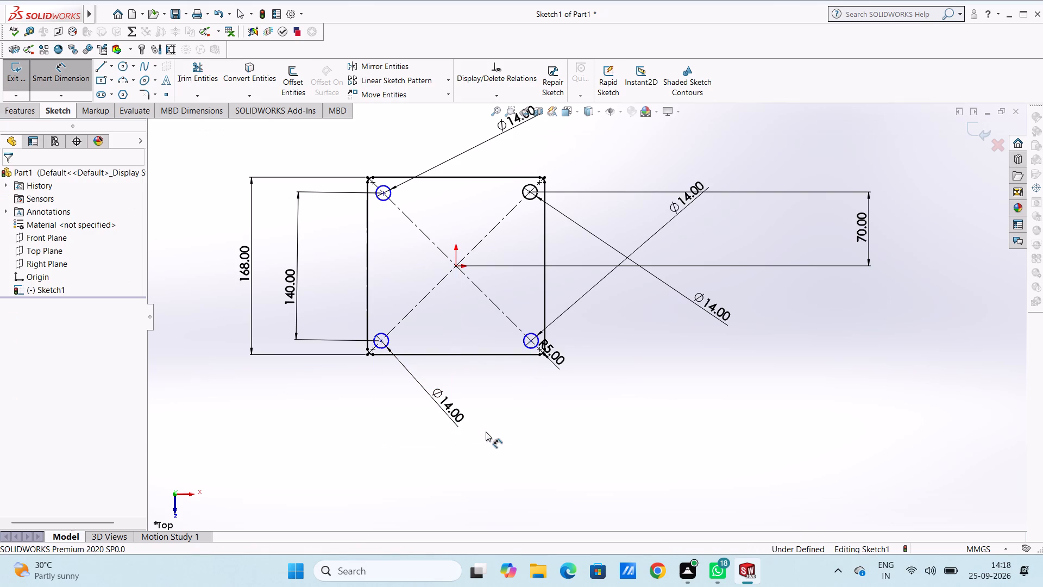
pyautogui.click(857, 235)
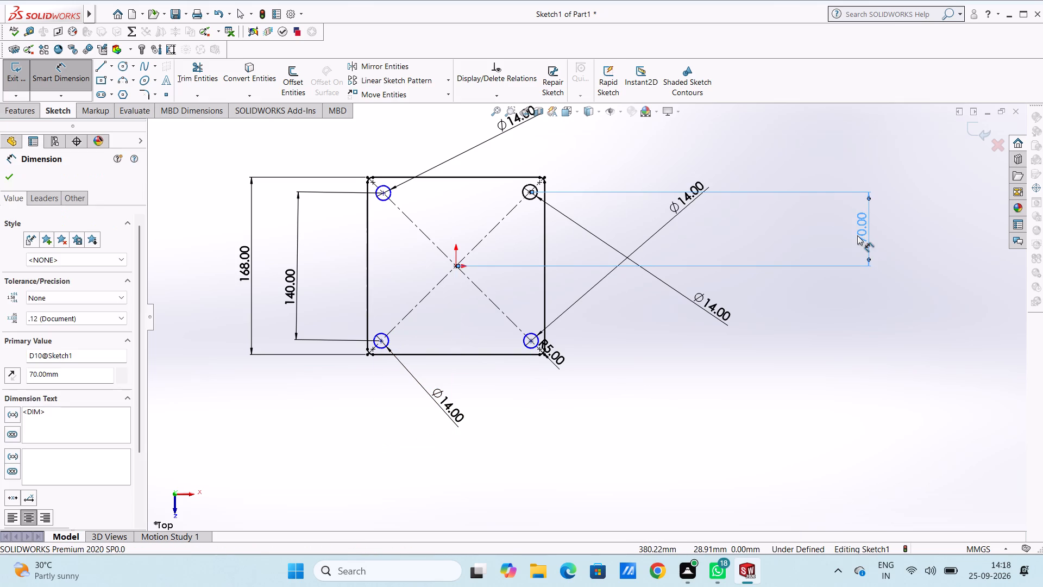
pyautogui.press('Delete')
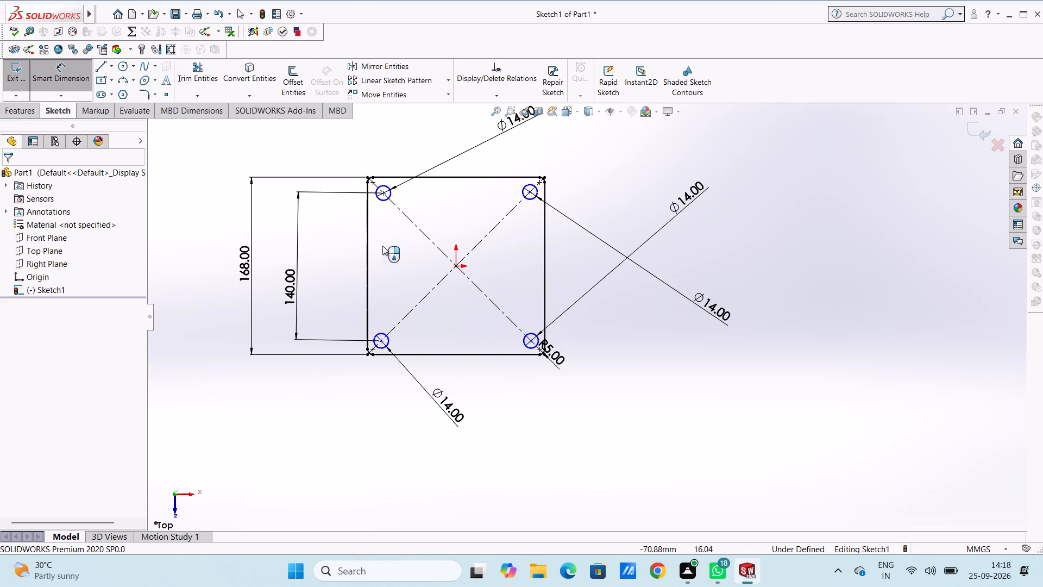
# Dimension the vertical distance between the centers of the upper-right and lower-right circles as 140 mm.
pyautogui.scroll(2, 286, 239)
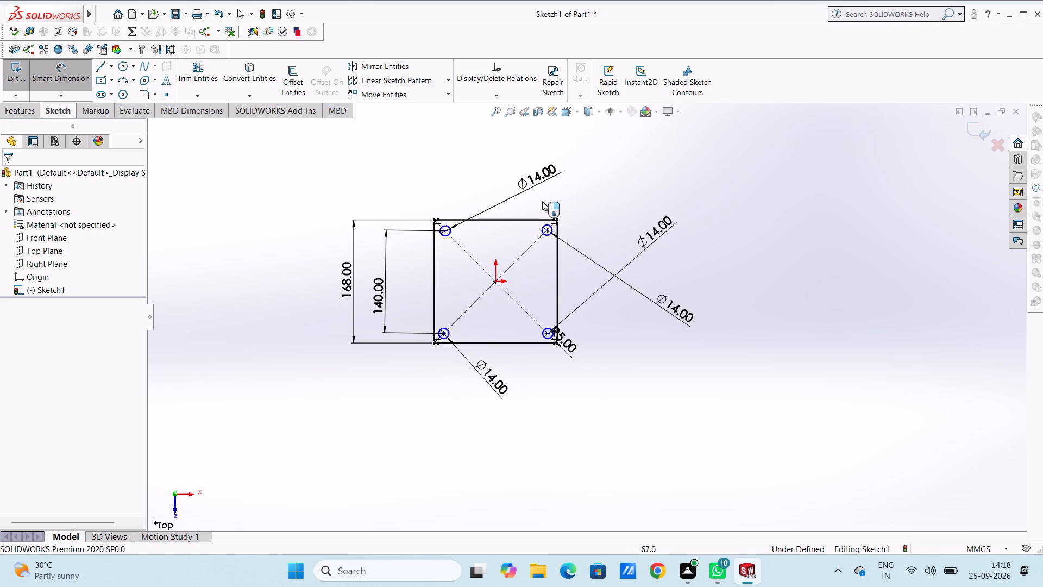
pyautogui.click(549, 231)
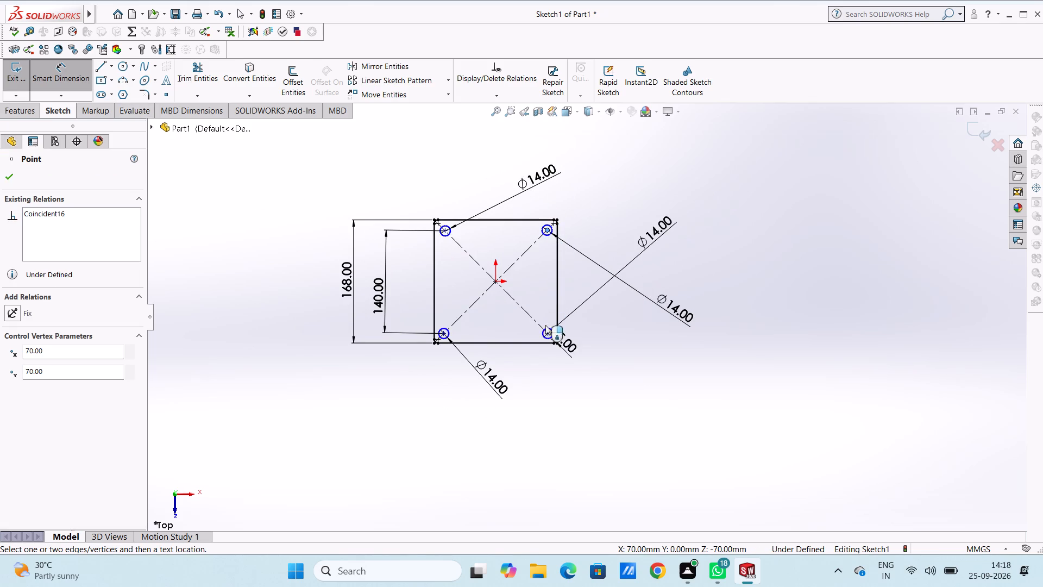
pyautogui.click(546, 334)
pyautogui.click(909, 306)
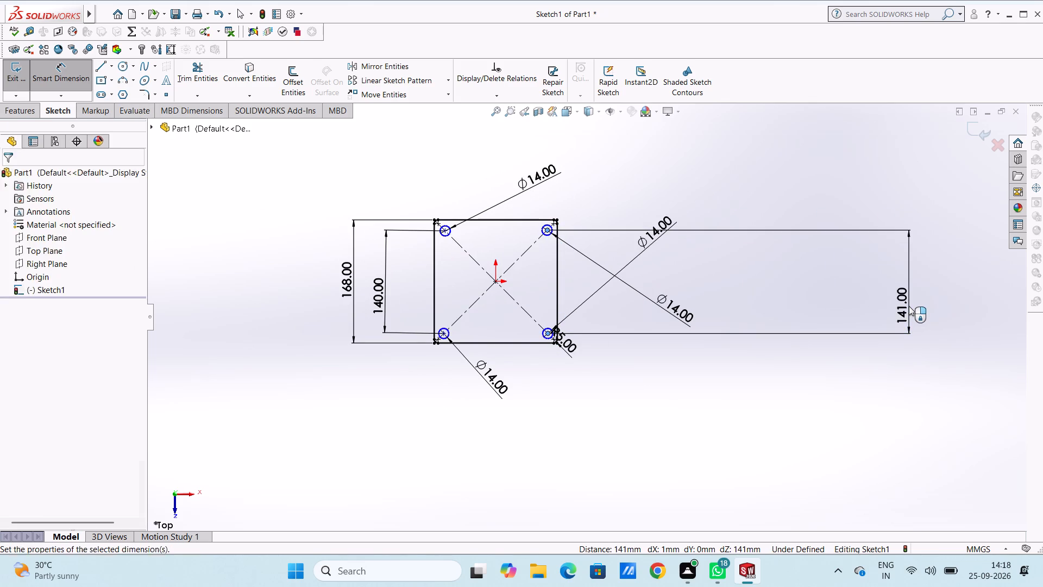
pyautogui.write('140')
pyautogui.press('Return')
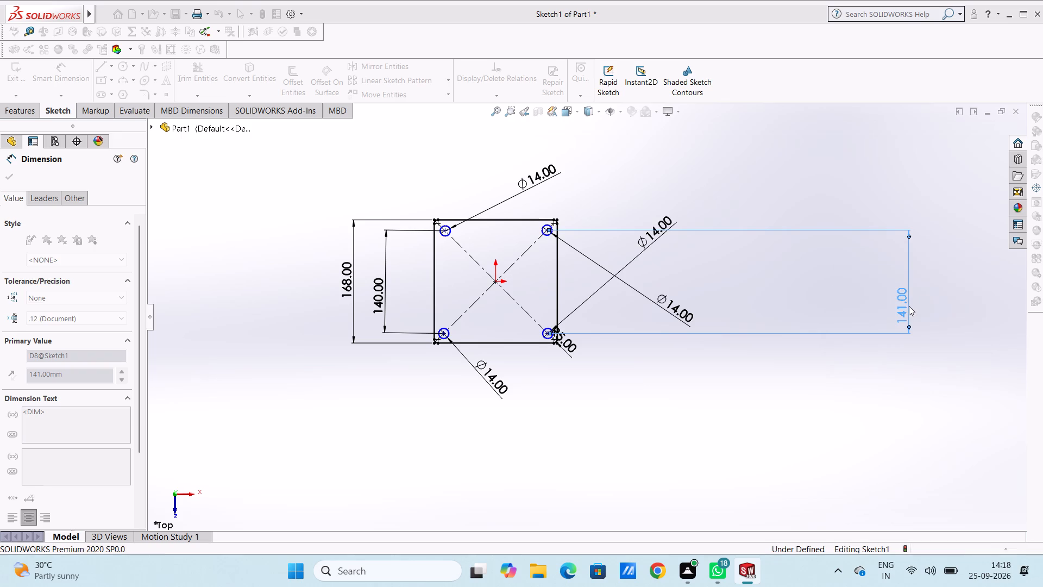
pyautogui.click(751, 264)
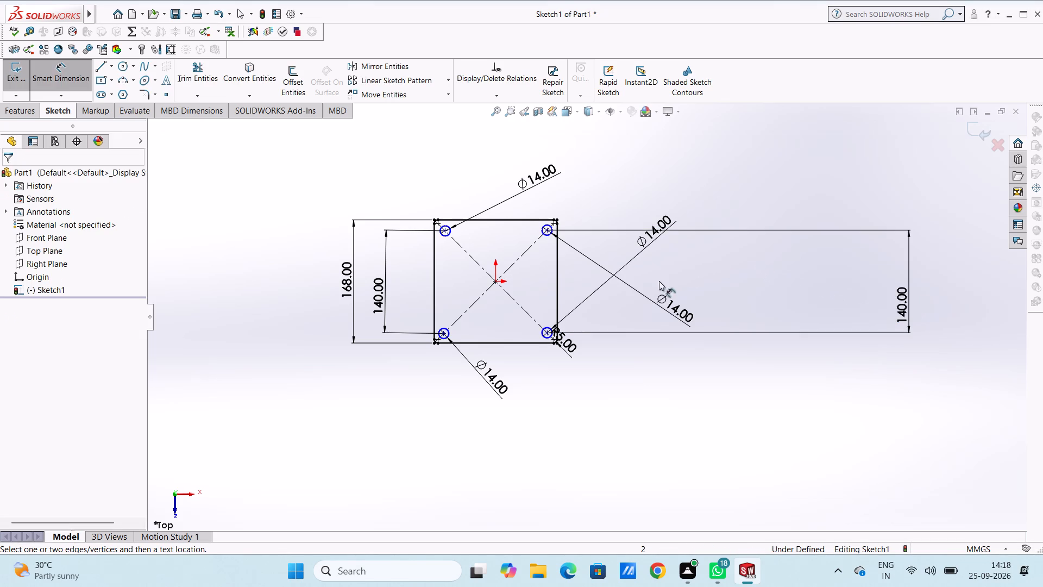
# Dimension the vertical distance from the origin to the upper-right circle's center.
pyautogui.click(496, 283)
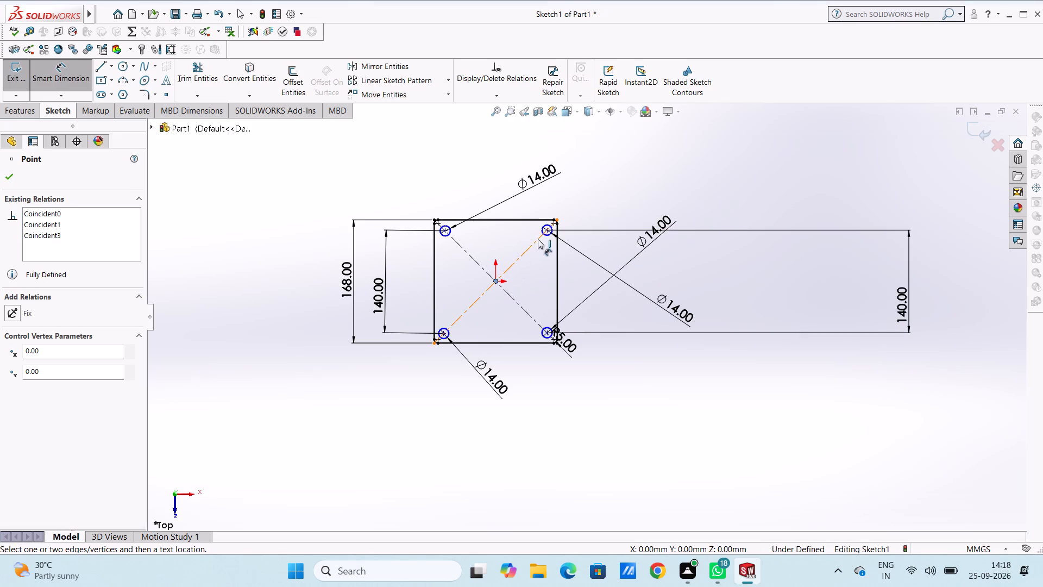
pyautogui.click(547, 229)
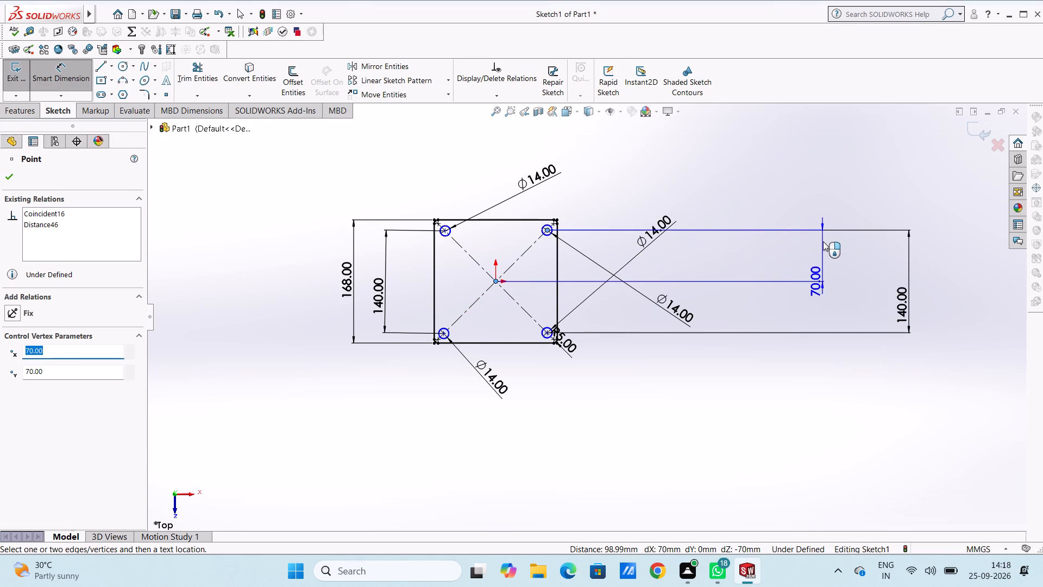
pyautogui.click(823, 241)
pyautogui.click(781, 227)
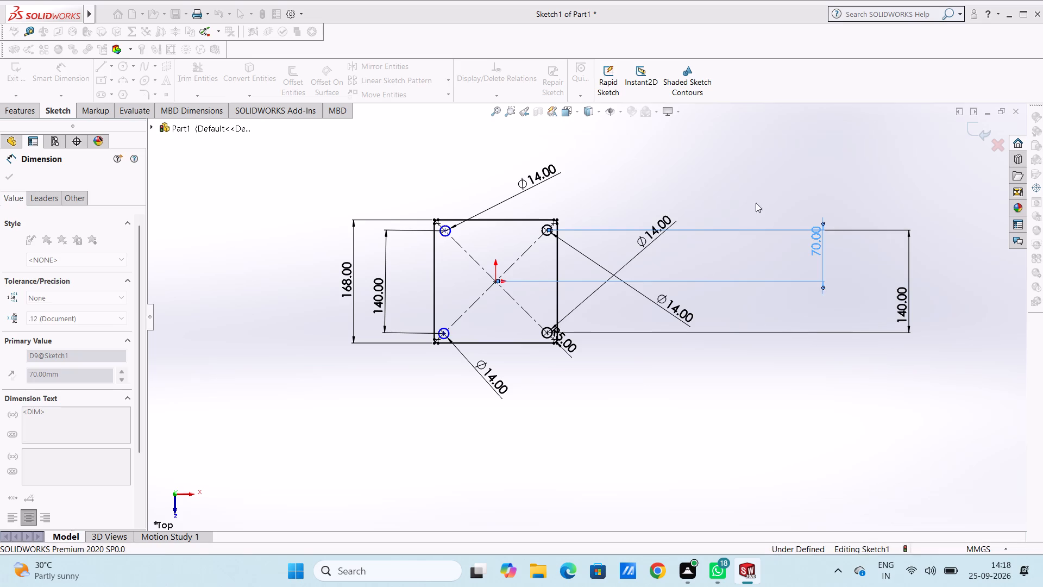
pyautogui.click(751, 197)
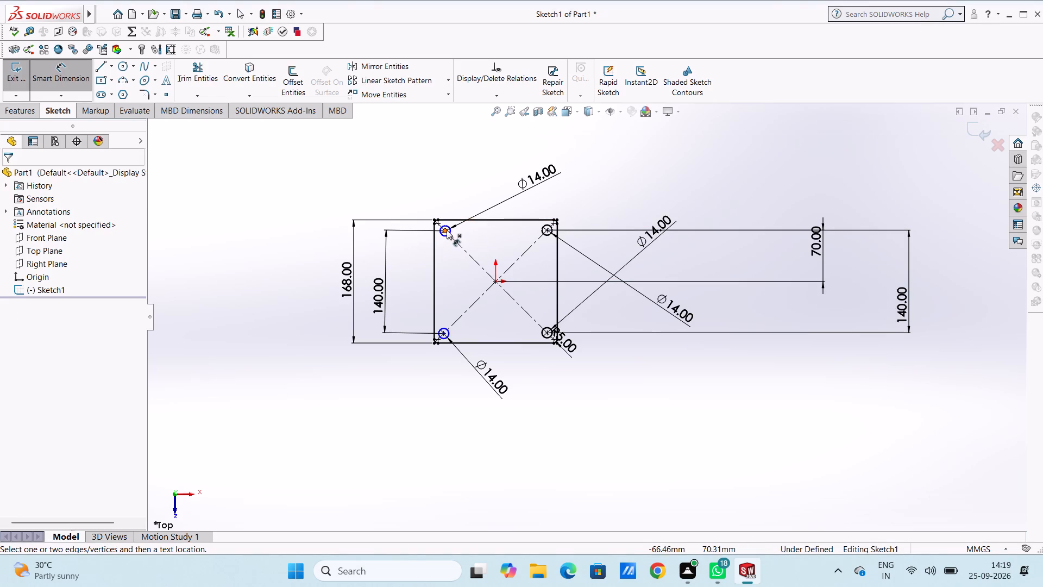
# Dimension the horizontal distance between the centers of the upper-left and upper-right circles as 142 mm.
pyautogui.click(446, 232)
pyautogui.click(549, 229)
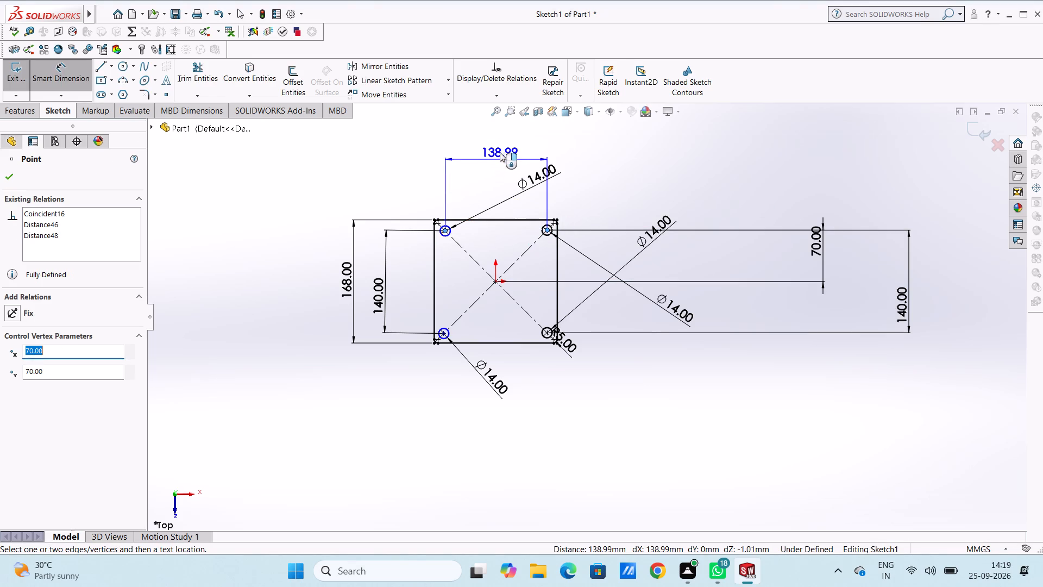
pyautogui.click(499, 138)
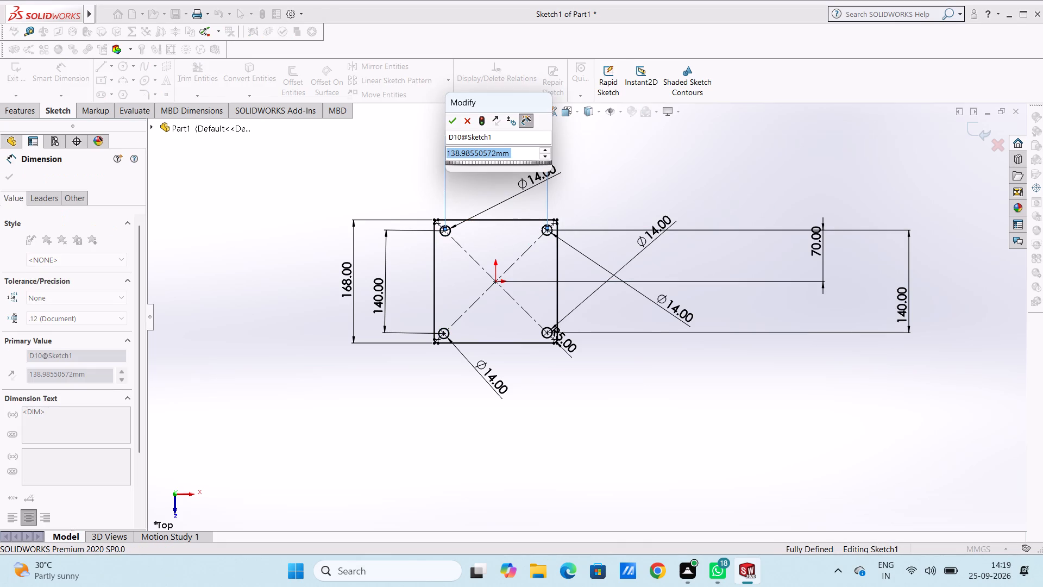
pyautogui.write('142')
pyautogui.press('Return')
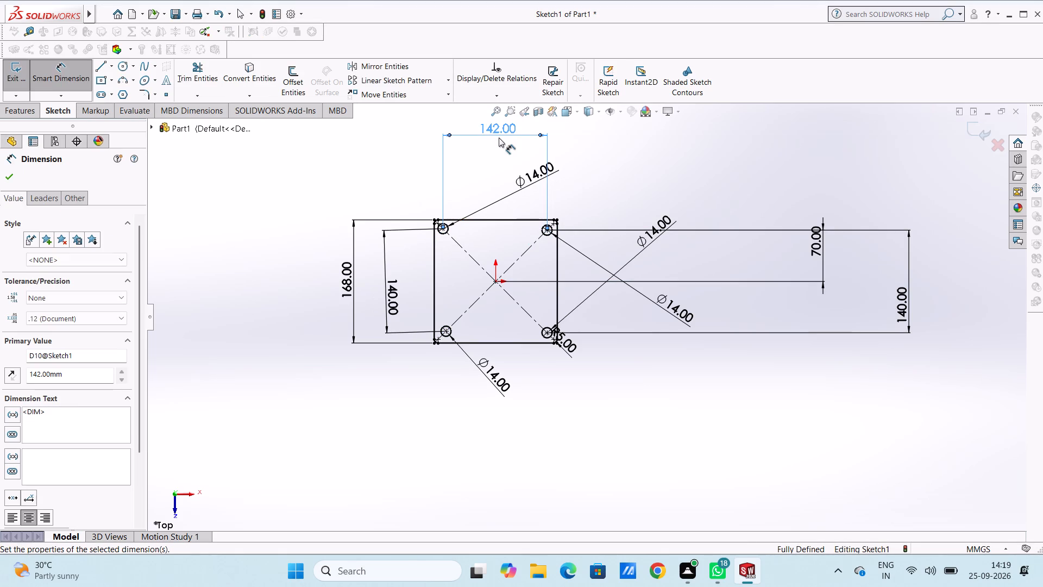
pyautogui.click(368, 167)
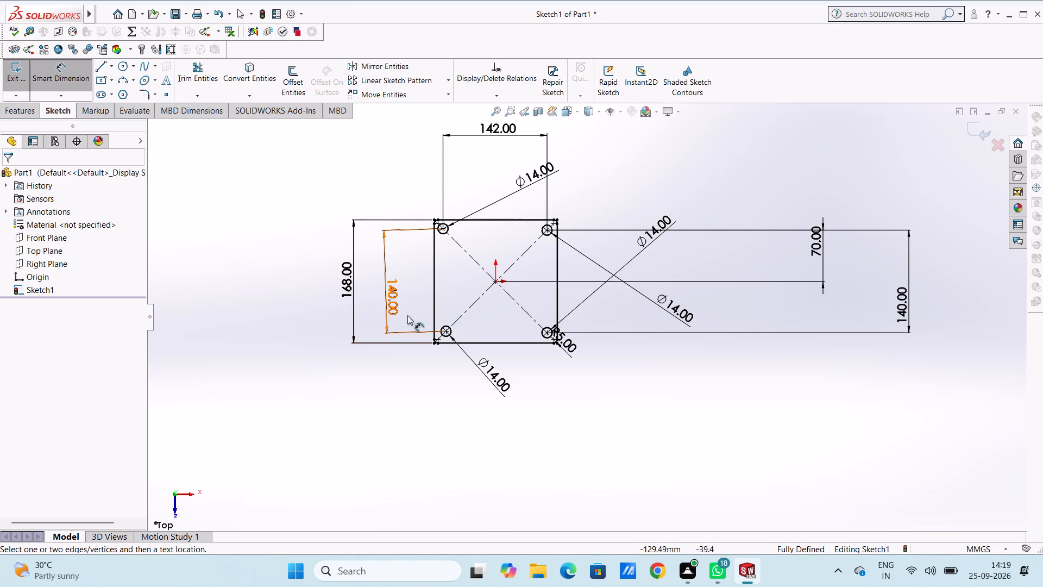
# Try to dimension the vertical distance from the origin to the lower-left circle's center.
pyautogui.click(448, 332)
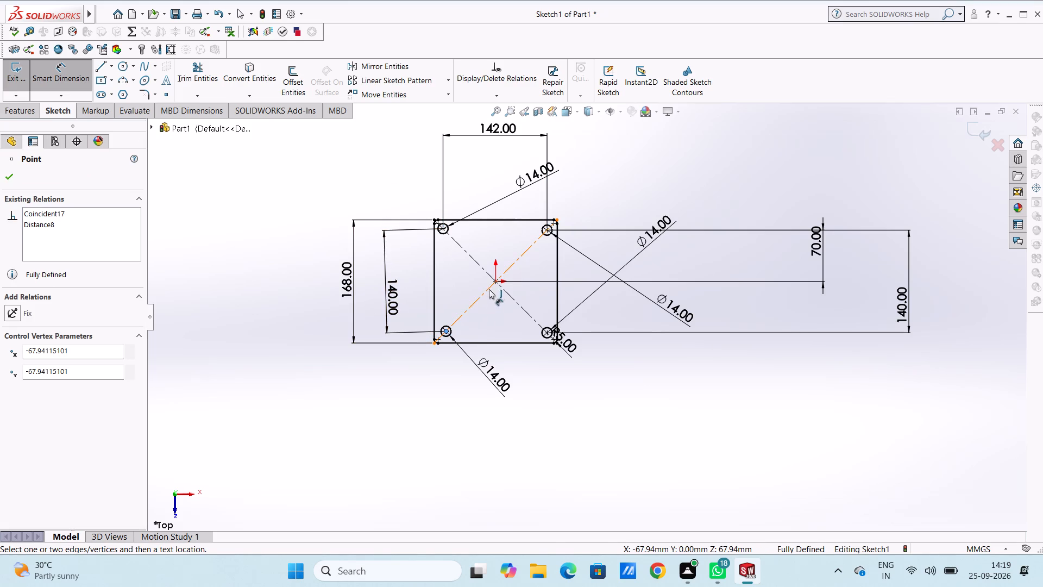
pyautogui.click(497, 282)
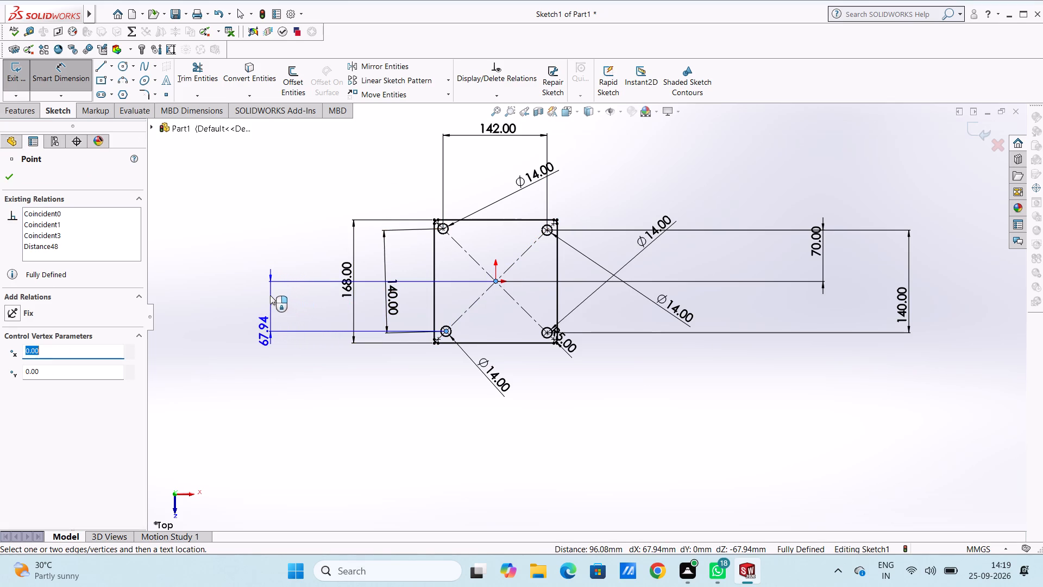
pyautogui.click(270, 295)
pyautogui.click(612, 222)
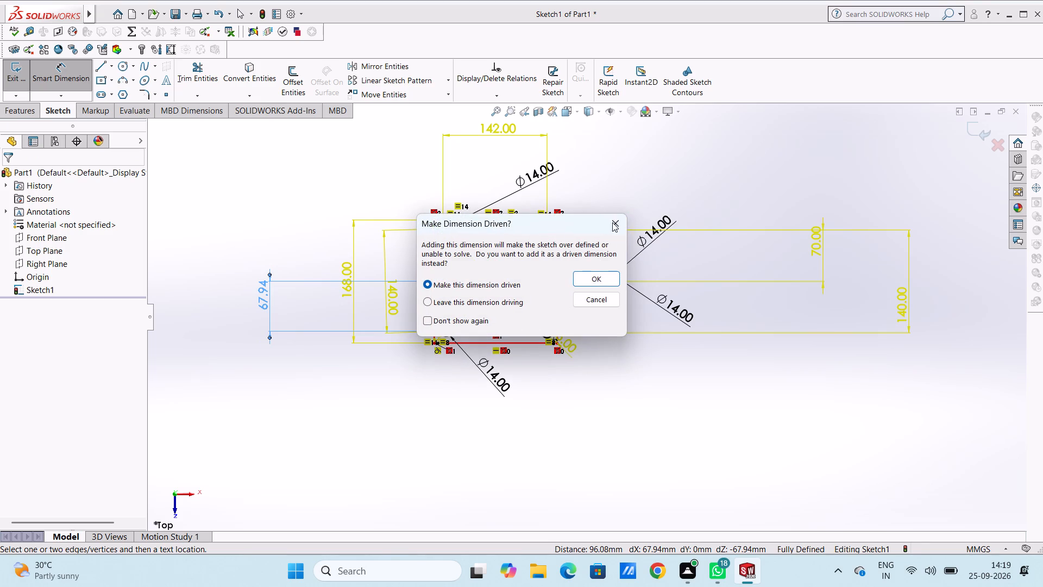
# Delete the 140 mm dimension between the two circles on the square's left side.
pyautogui.click(394, 295)
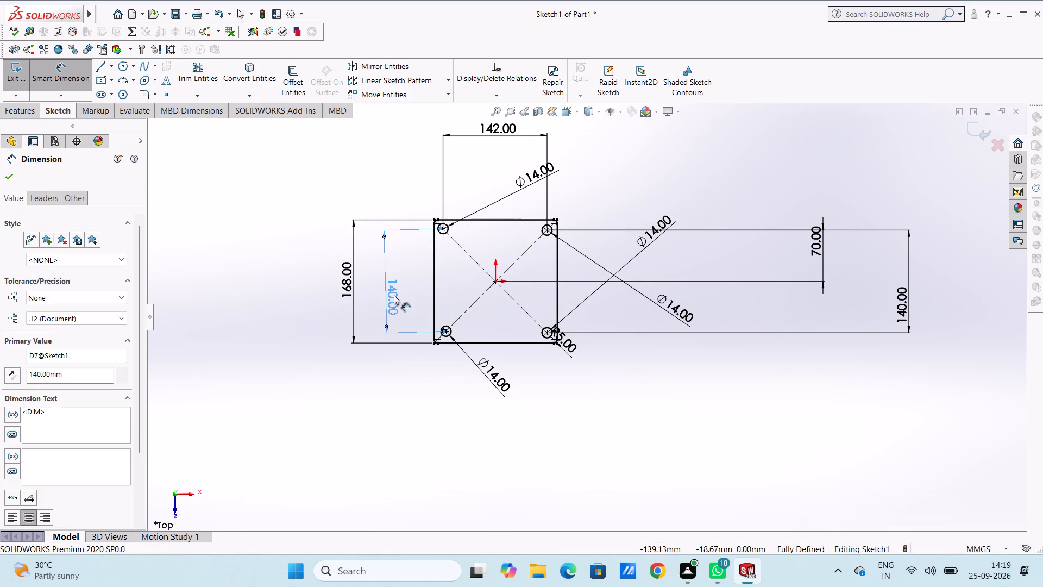
pyautogui.press('Delete')
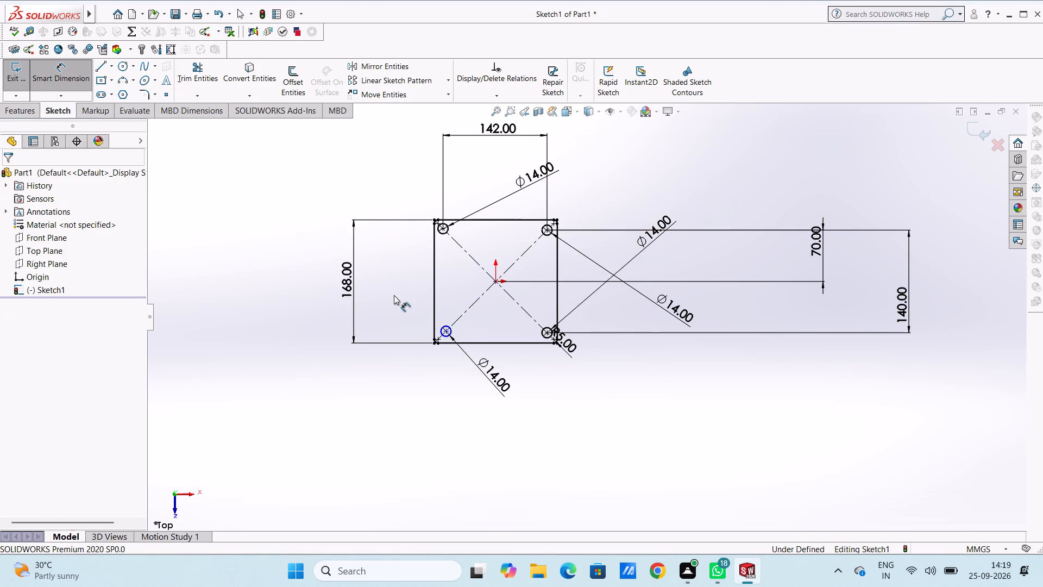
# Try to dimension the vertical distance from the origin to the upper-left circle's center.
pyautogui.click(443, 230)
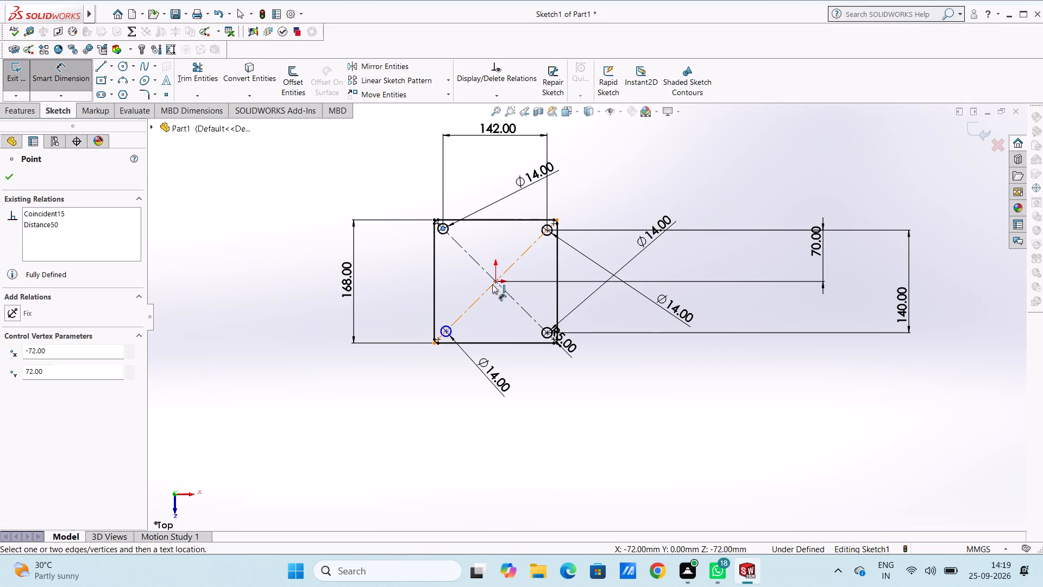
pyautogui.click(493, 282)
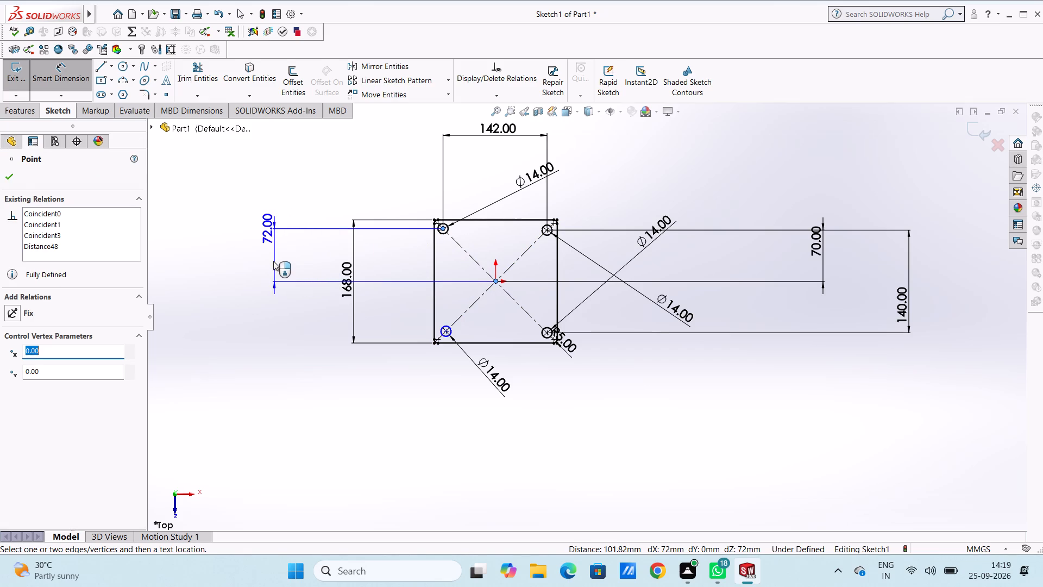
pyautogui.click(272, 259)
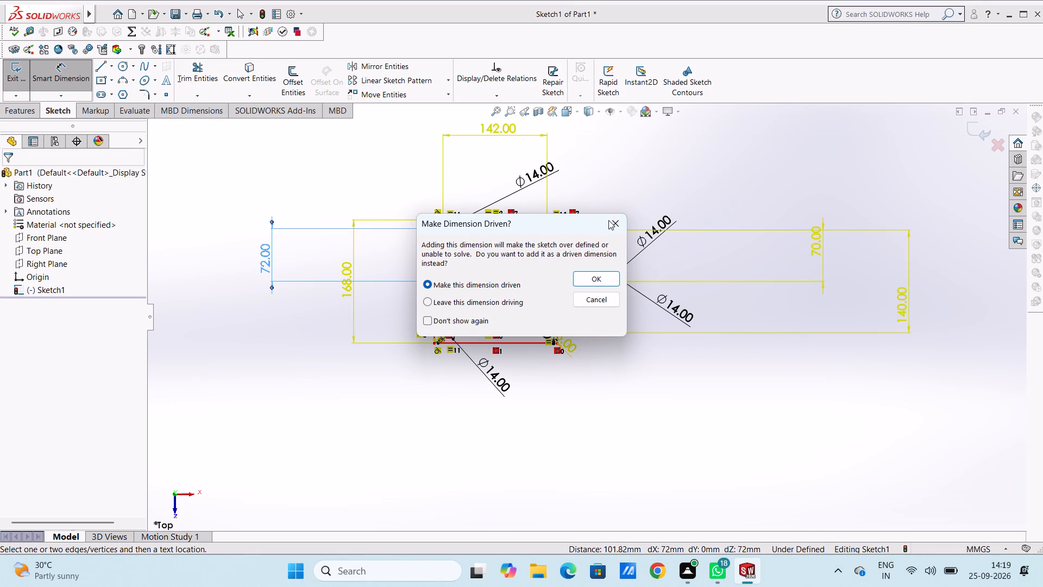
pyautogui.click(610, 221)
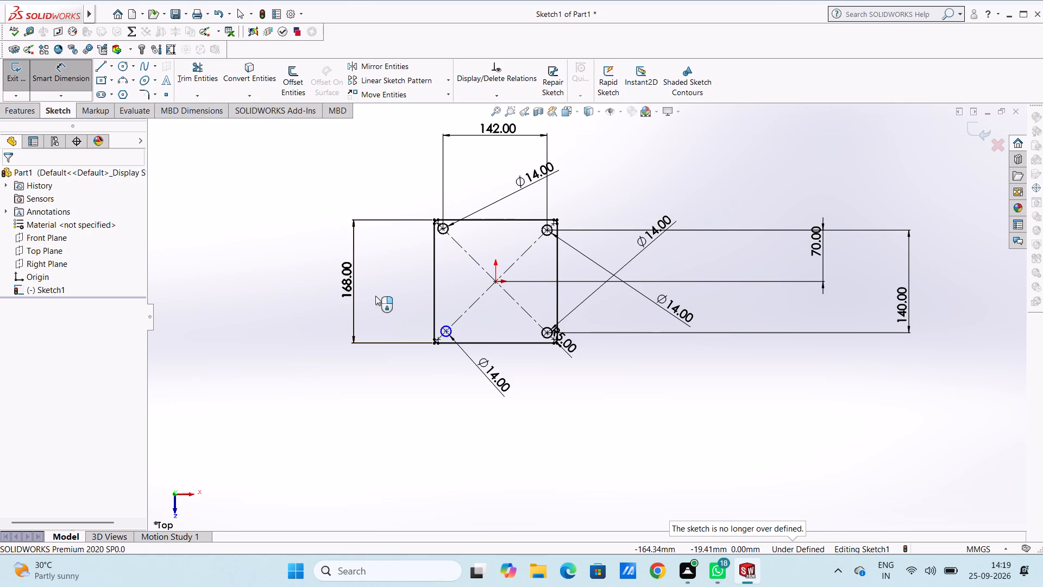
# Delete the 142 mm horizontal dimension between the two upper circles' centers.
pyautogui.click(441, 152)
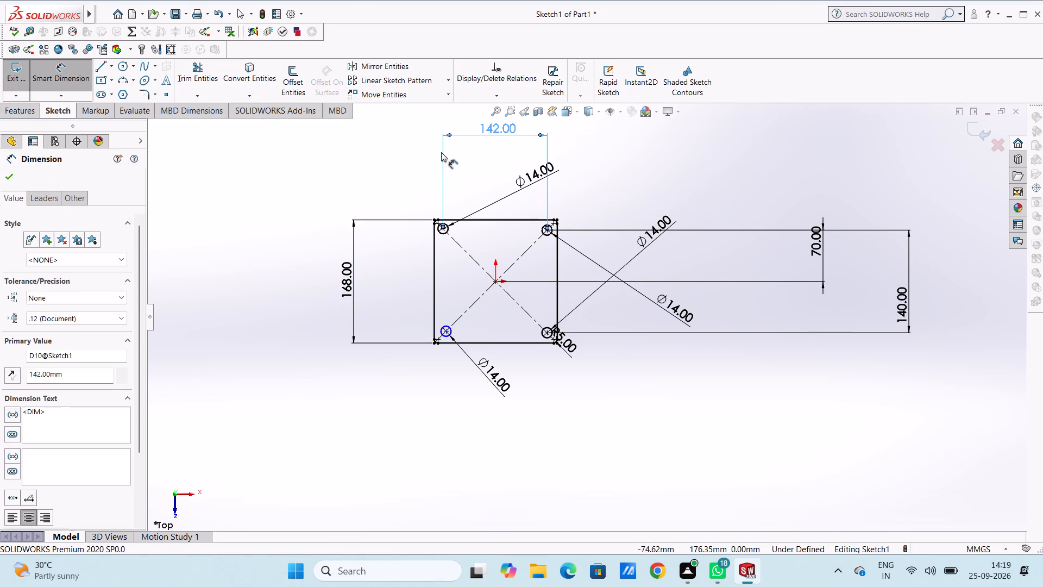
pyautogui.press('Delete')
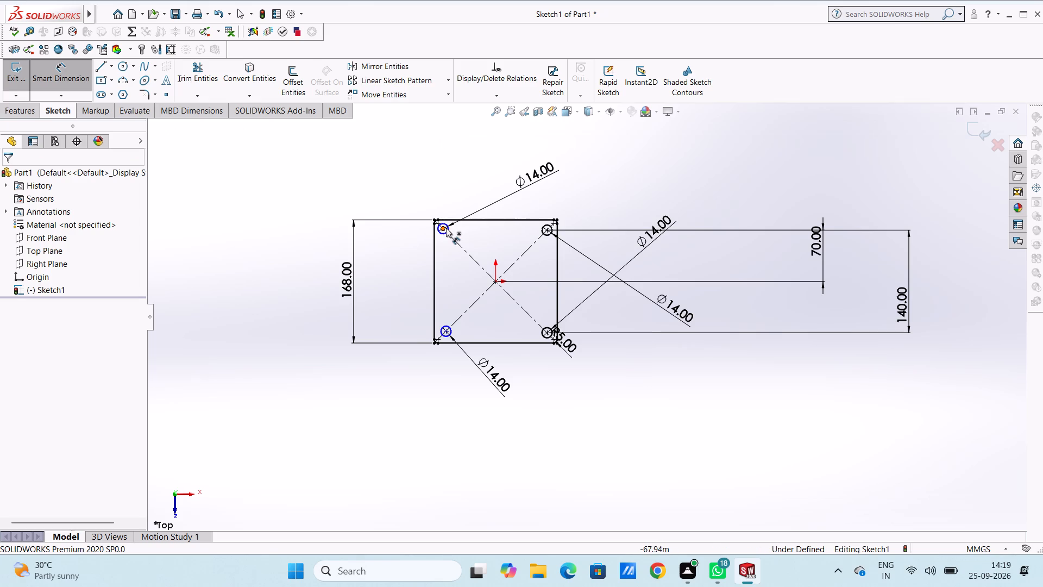
# Dimension the horizontal distance from the upper-left circle's center to the origin as 71 mm.
pyautogui.click(445, 227)
pyautogui.click(494, 281)
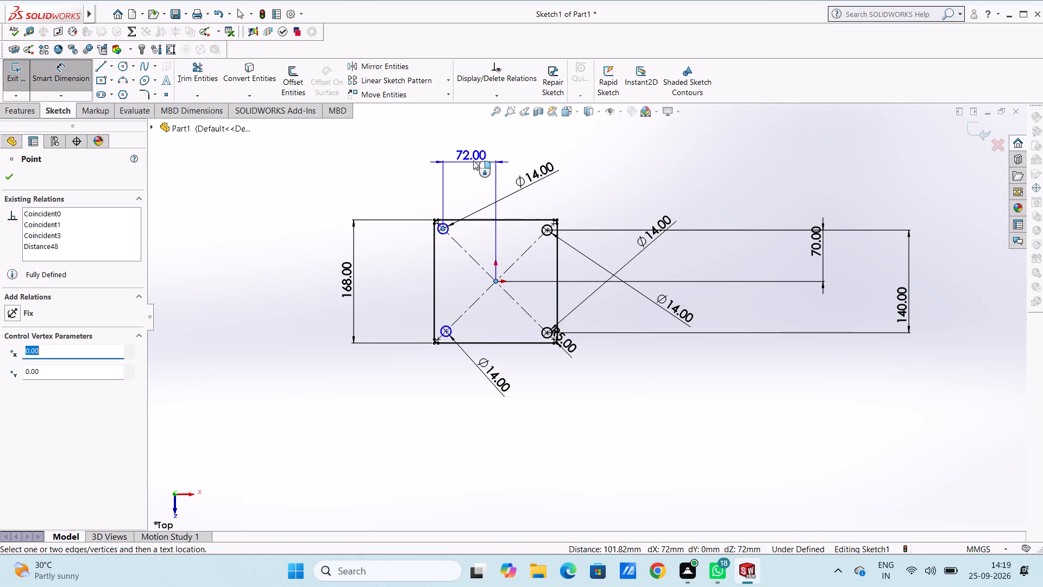
pyautogui.click(477, 146)
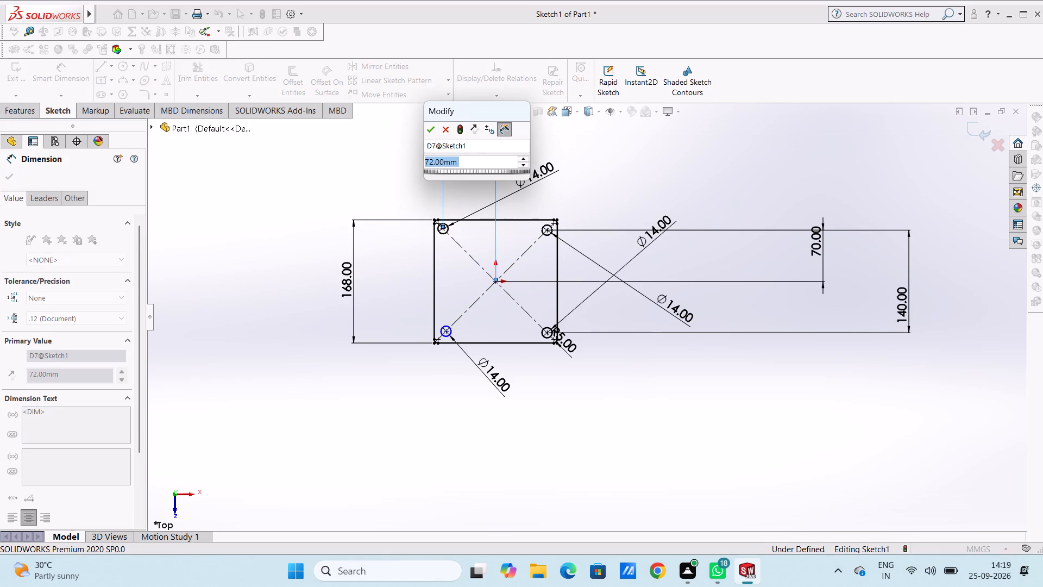
pyautogui.write('71')
pyautogui.press('Return')
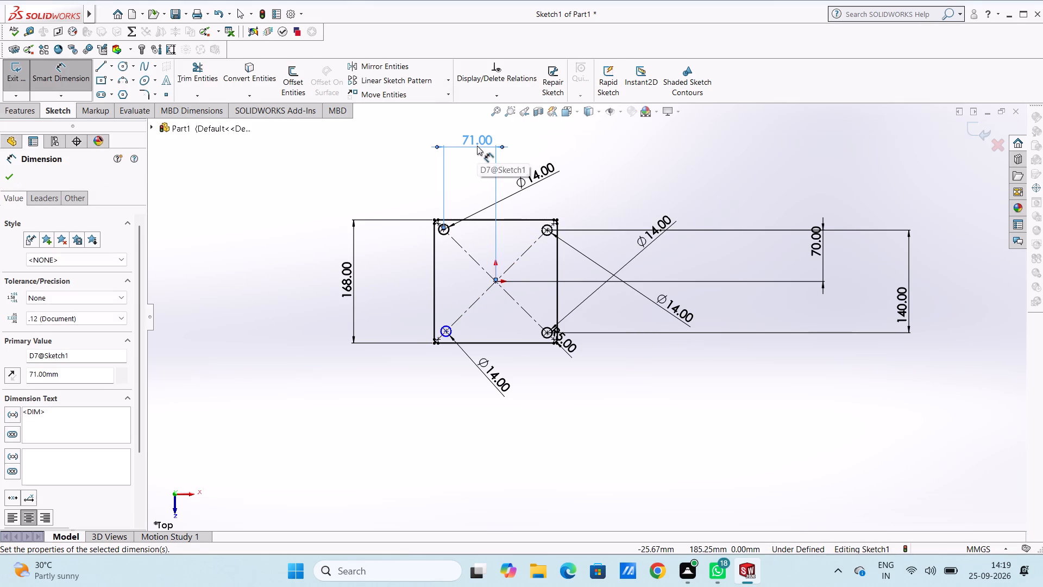
pyautogui.click(361, 192)
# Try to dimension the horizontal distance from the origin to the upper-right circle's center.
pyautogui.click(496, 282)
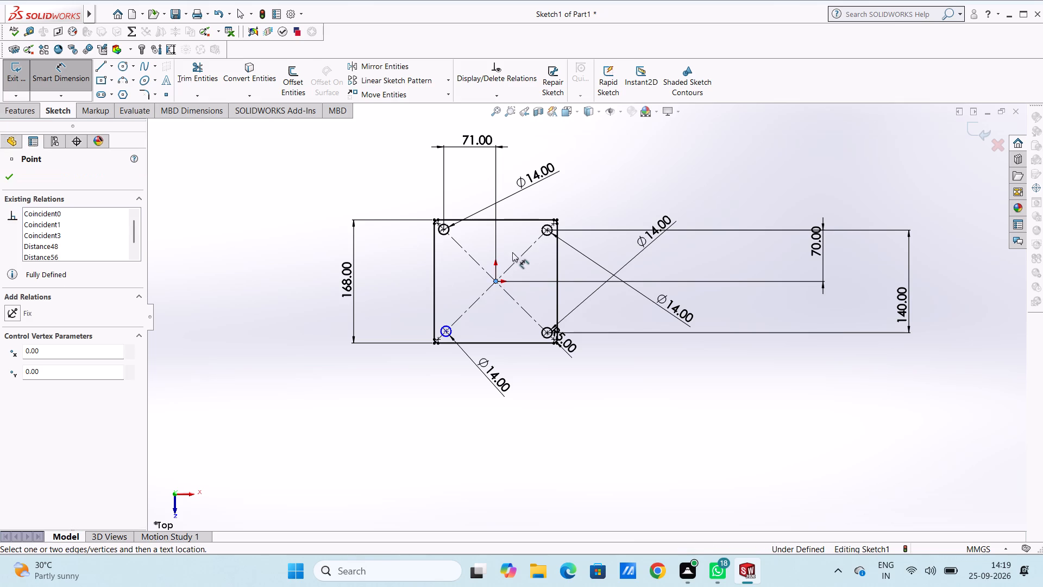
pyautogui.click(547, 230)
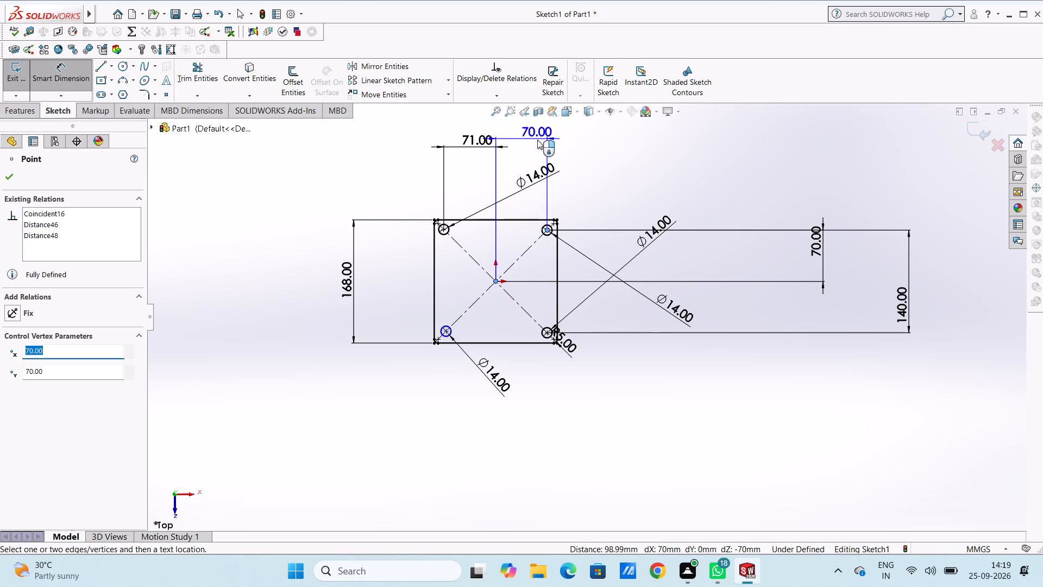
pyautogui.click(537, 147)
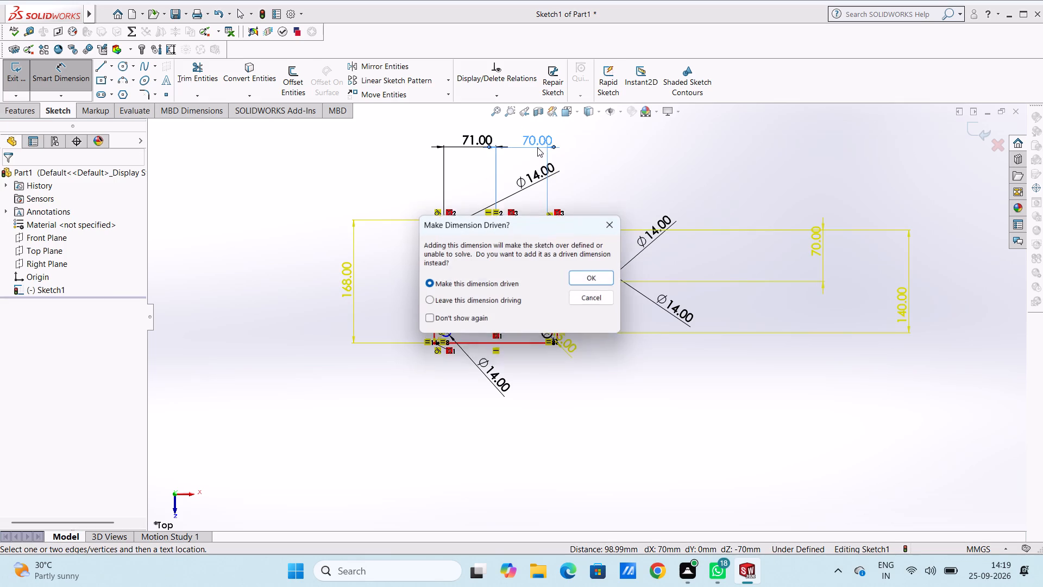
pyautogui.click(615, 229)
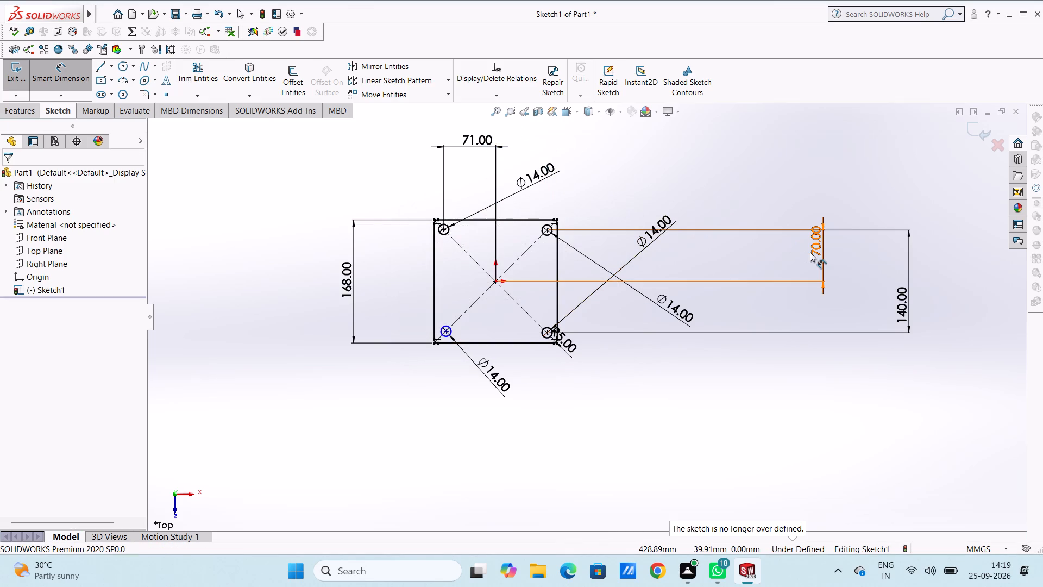
# Delete the 70 mm vertical dimension between the origin and the upper-right circle's center.
pyautogui.click(810, 252)
pyautogui.press('Delete')
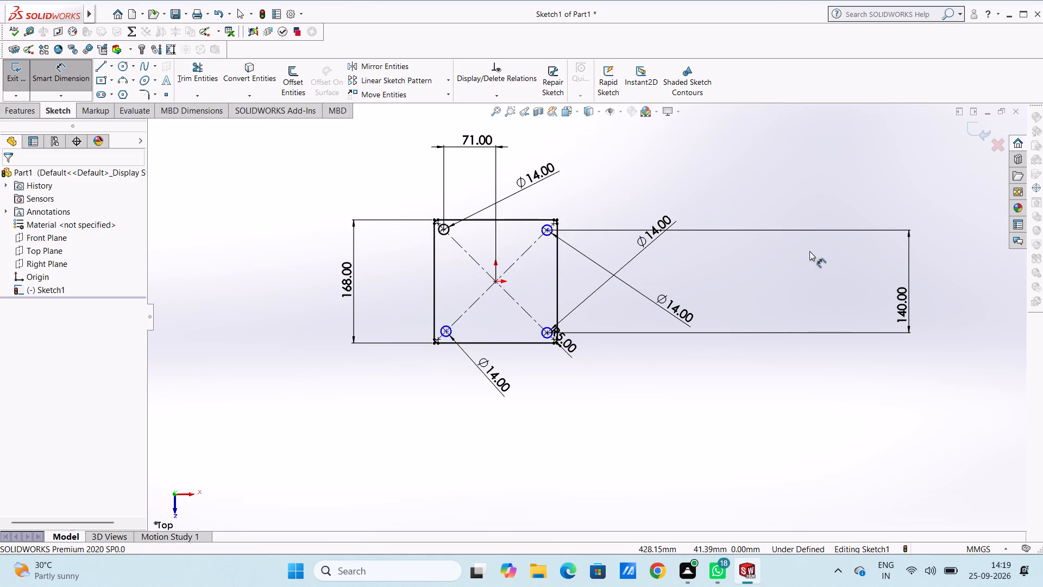
# Dimension the horizontal distance from the origin to the upper-right circle's center as 71 mm.
pyautogui.click(495, 280)
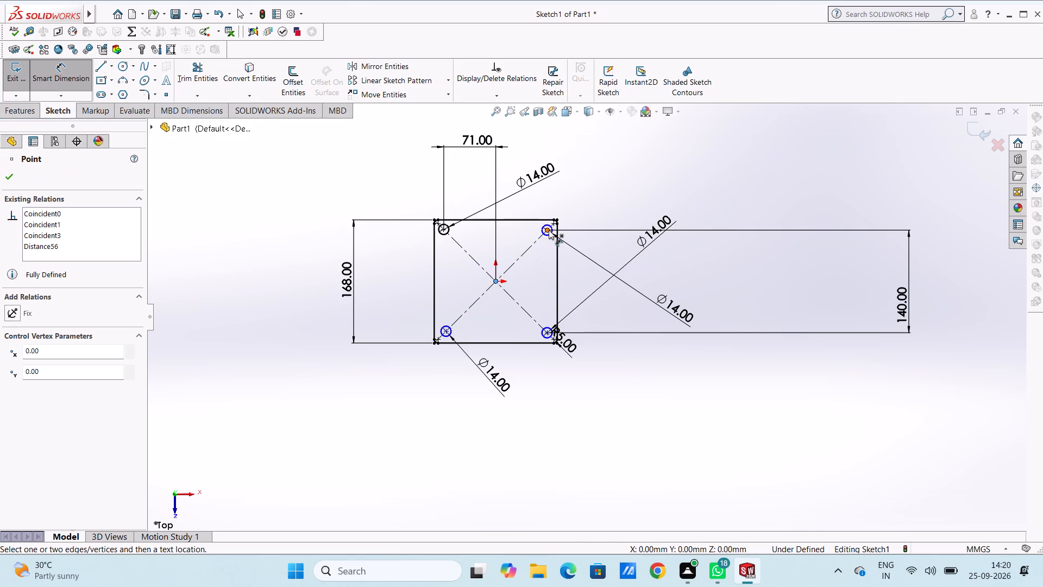
pyautogui.click(549, 230)
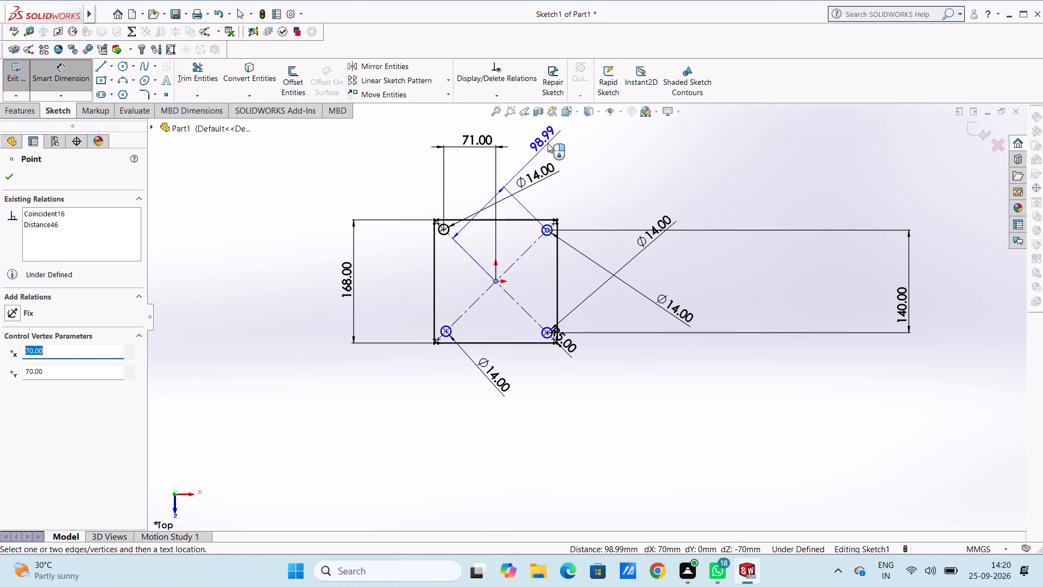
pyautogui.click(538, 148)
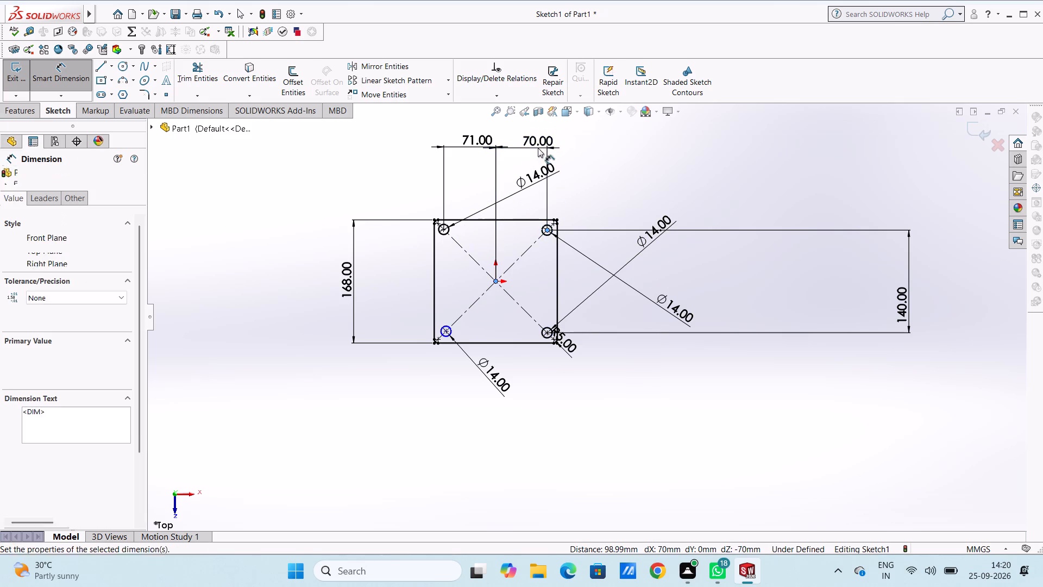
pyautogui.write('71')
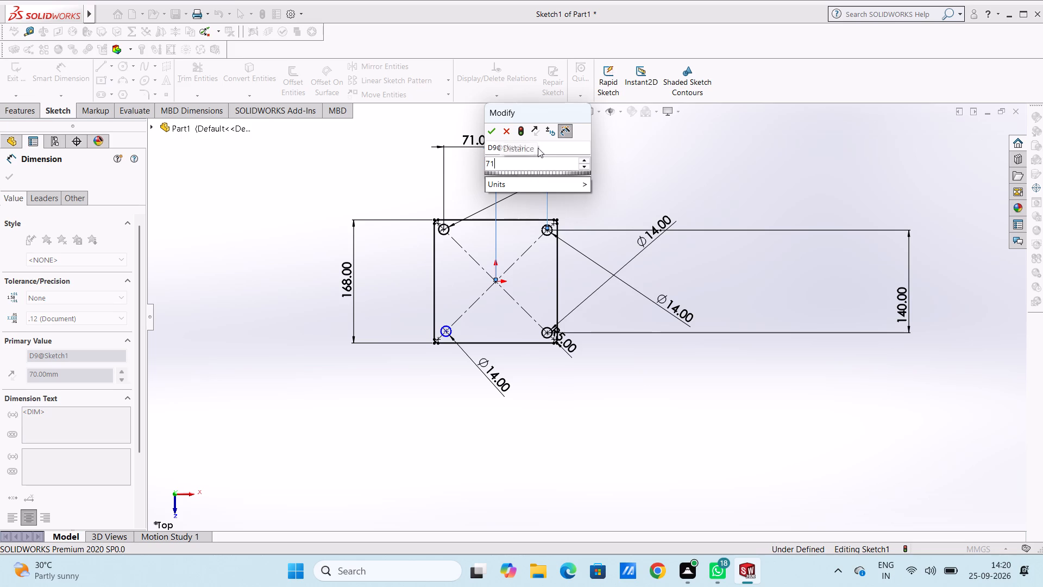
pyautogui.press('Return')
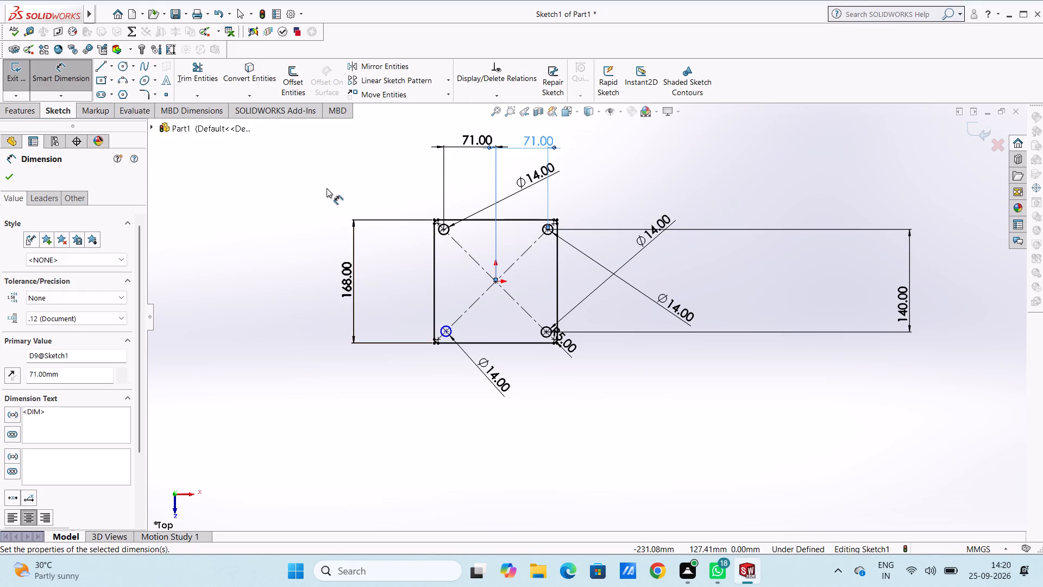
pyautogui.click(326, 188)
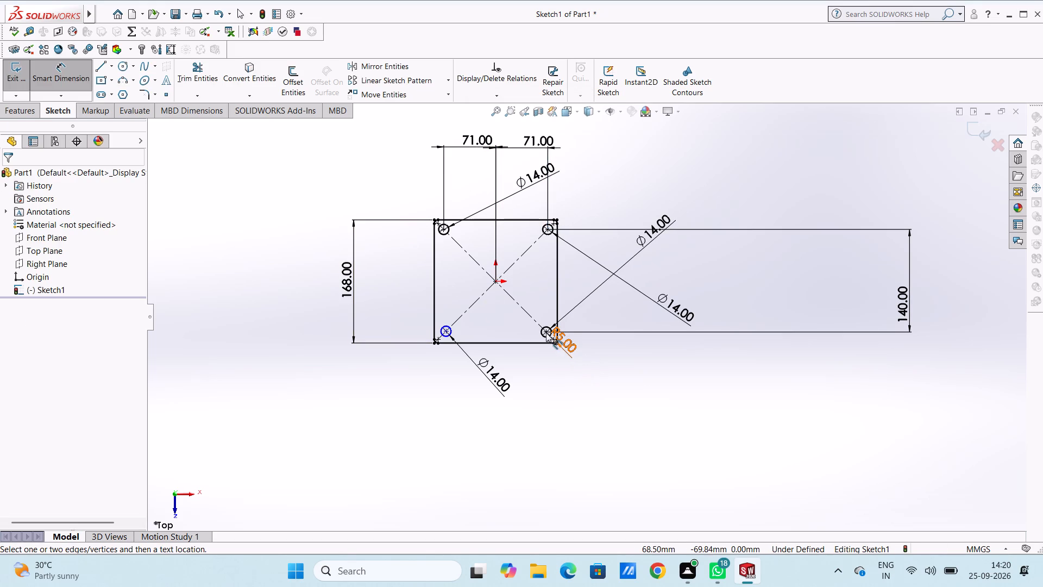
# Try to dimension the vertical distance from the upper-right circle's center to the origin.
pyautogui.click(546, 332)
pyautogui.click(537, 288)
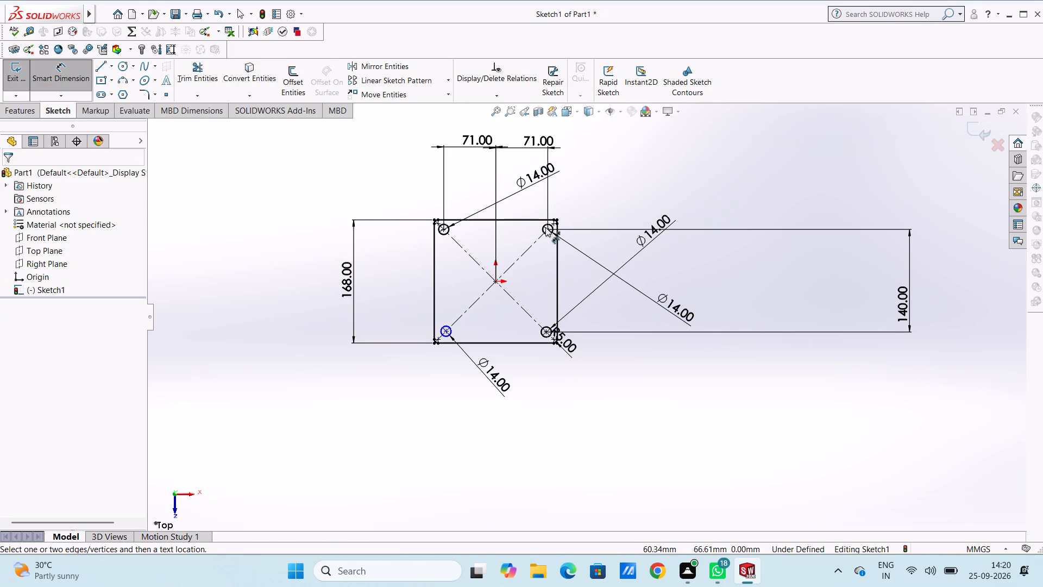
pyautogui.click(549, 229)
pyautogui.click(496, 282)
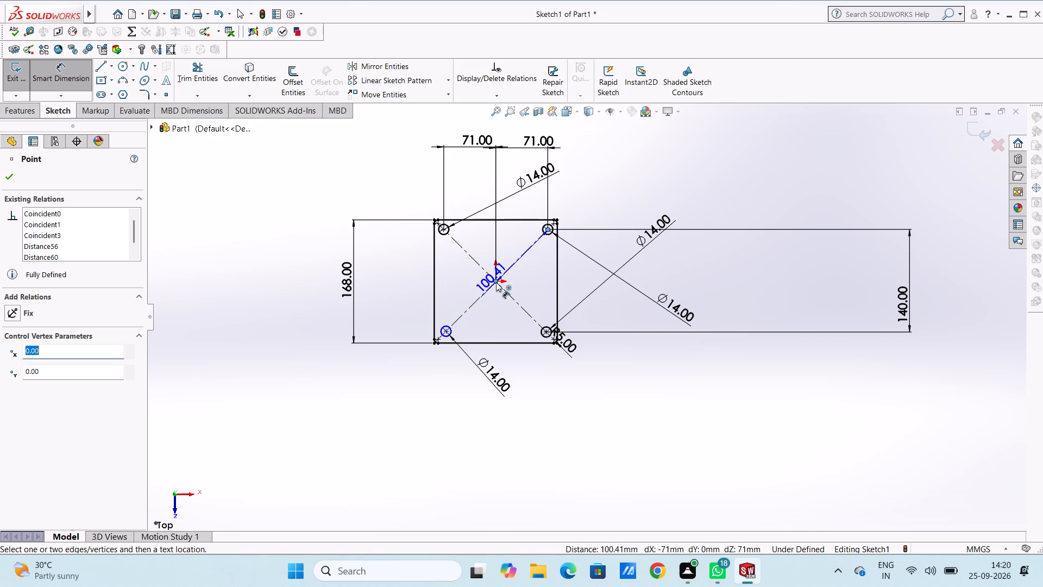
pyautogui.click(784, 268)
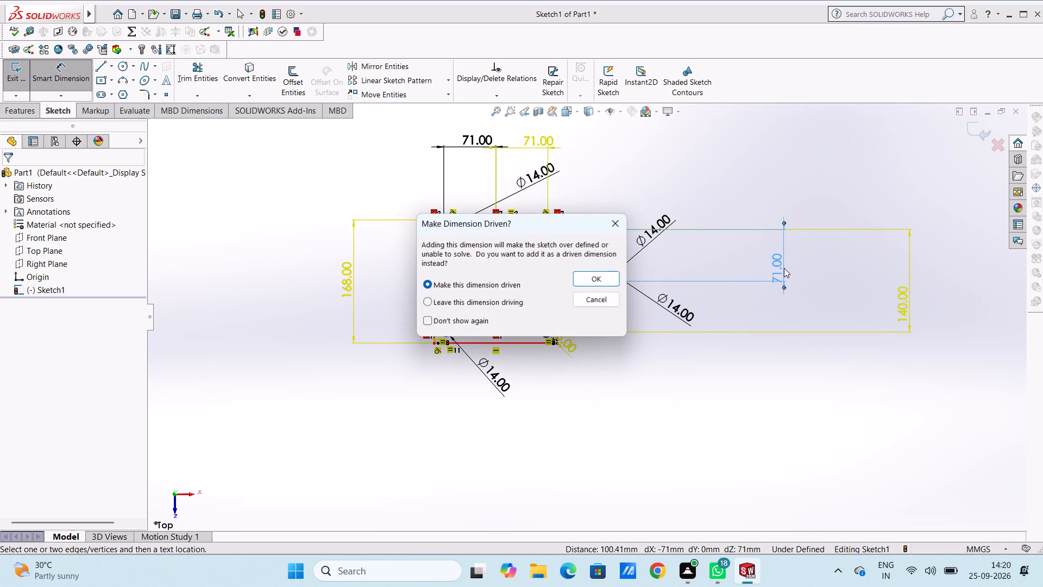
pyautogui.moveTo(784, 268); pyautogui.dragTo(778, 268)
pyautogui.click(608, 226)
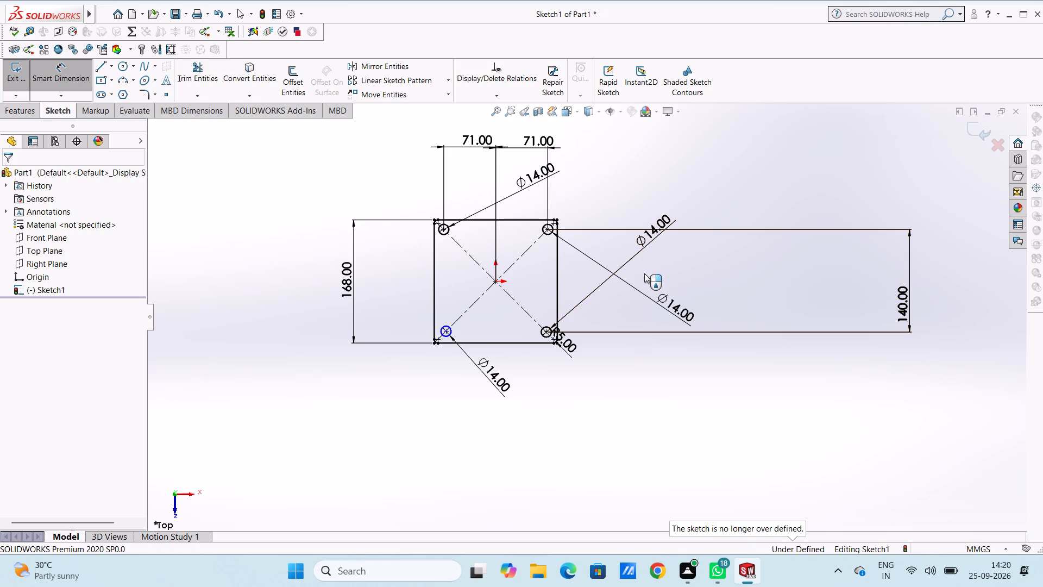
# Delete the 140 mm vertical dimension between the two circles on the square's right side.
pyautogui.click(900, 306)
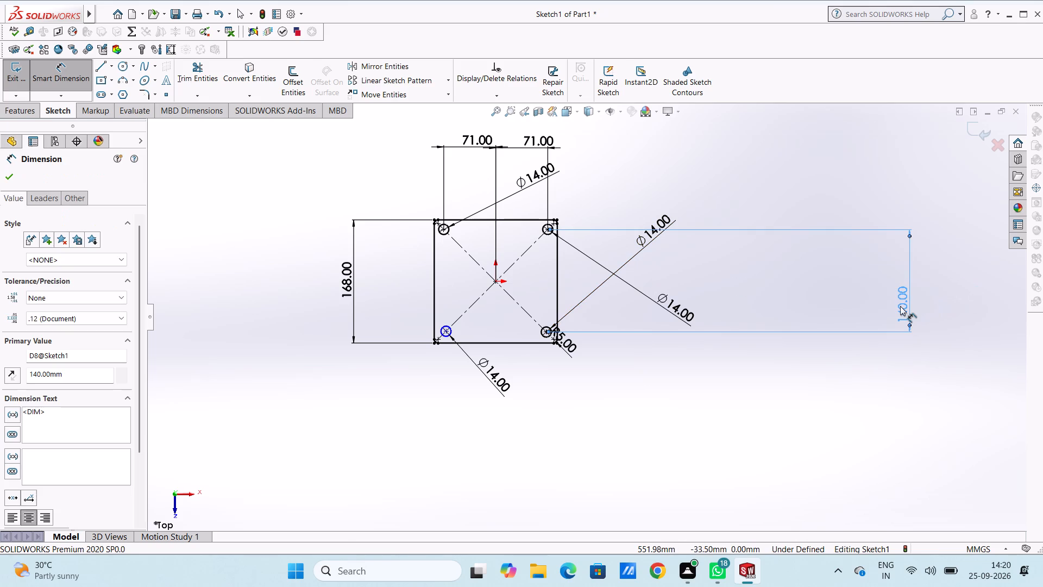
pyautogui.press('Delete')
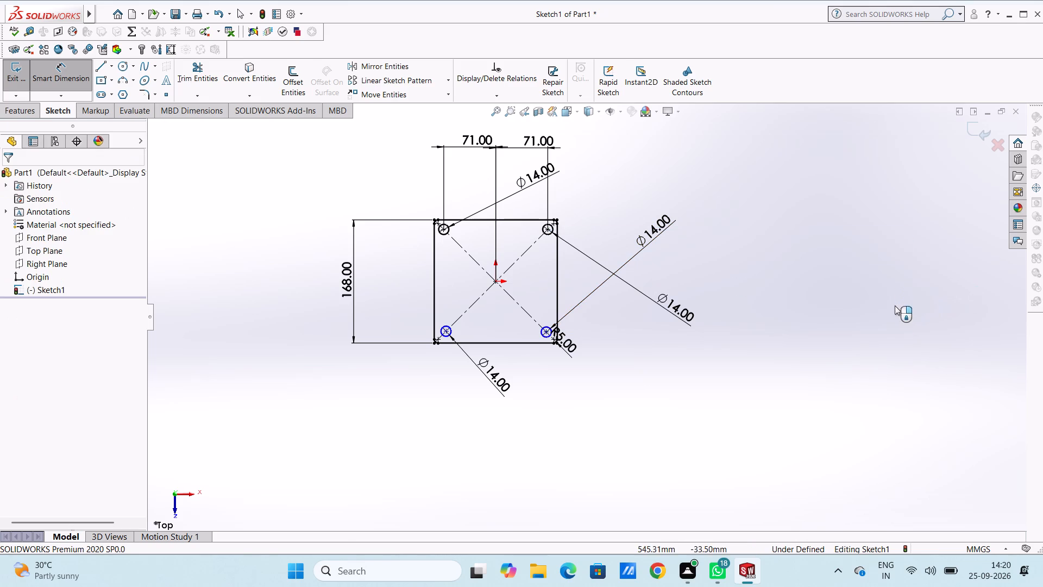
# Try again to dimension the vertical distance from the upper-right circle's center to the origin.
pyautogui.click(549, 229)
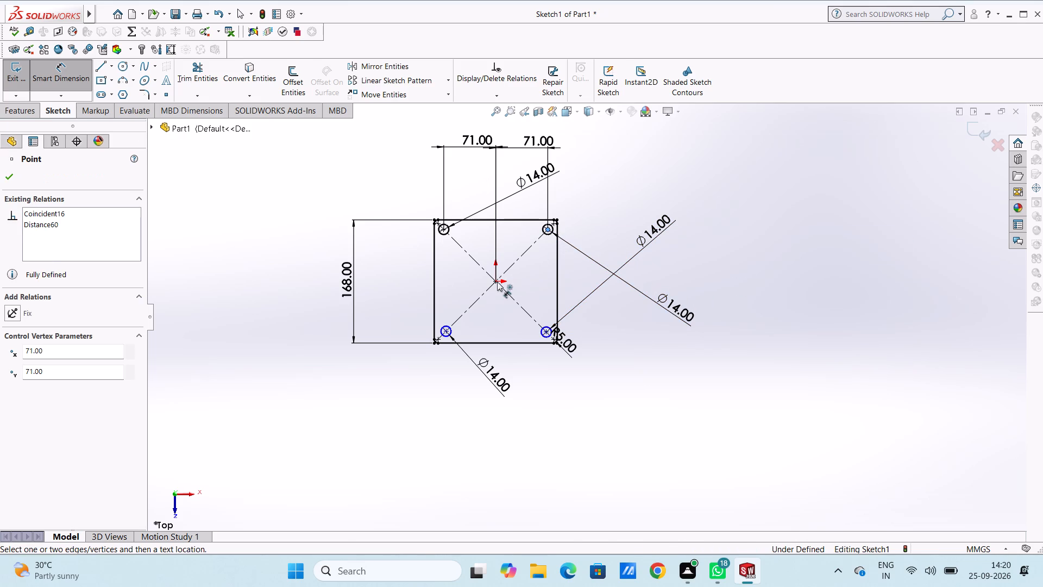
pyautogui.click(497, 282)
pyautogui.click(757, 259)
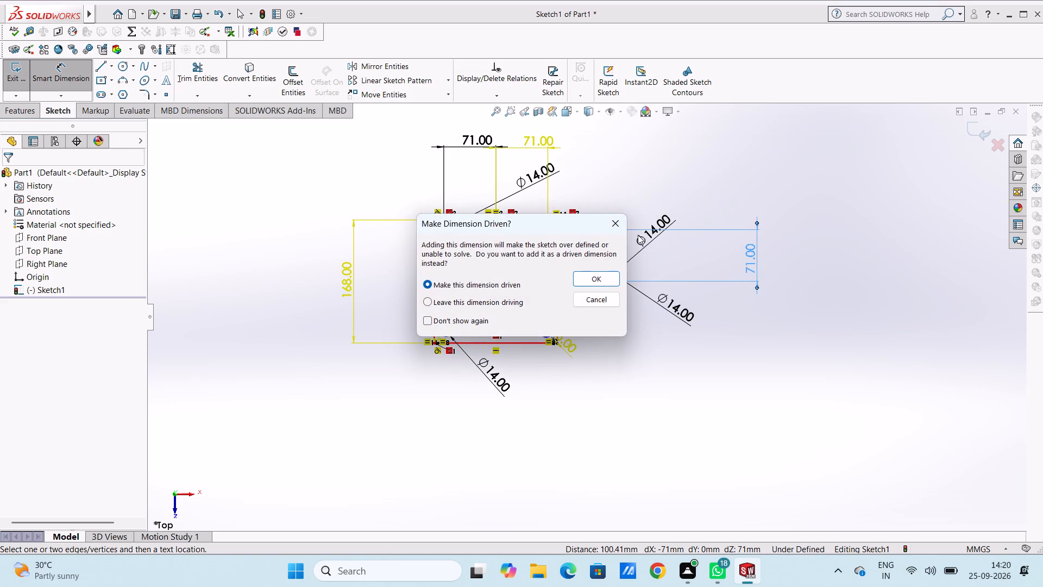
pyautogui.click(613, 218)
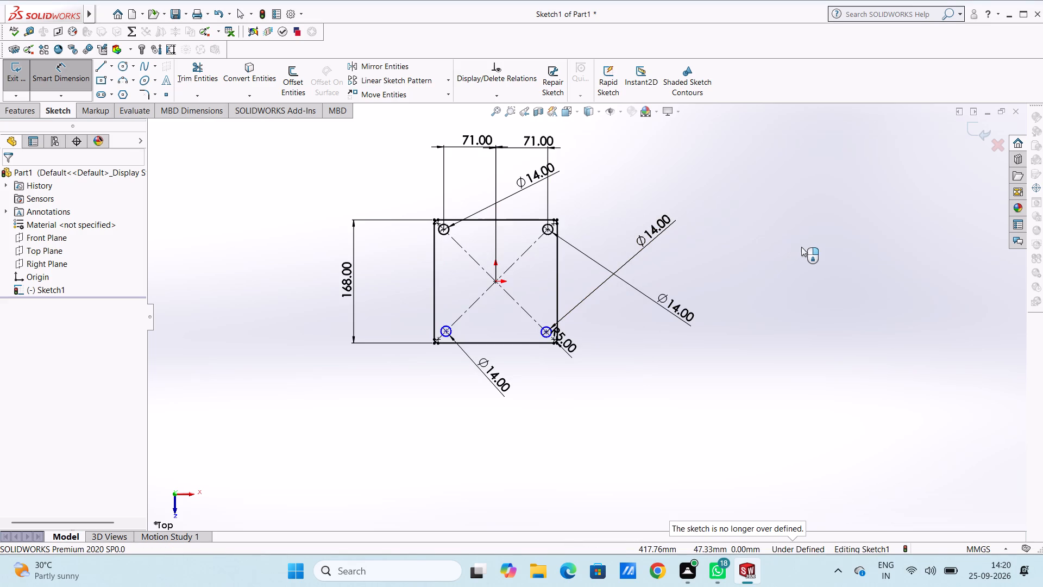
# Dimension the vertical distance from the origin to the lower-right circle's center as 70 mm.
pyautogui.click(497, 280)
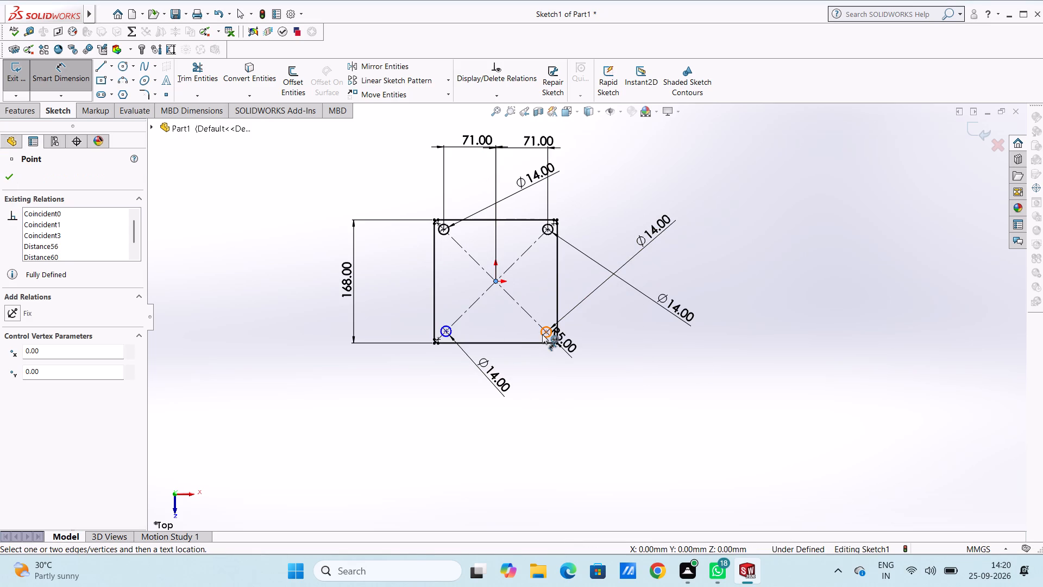
pyautogui.click(545, 333)
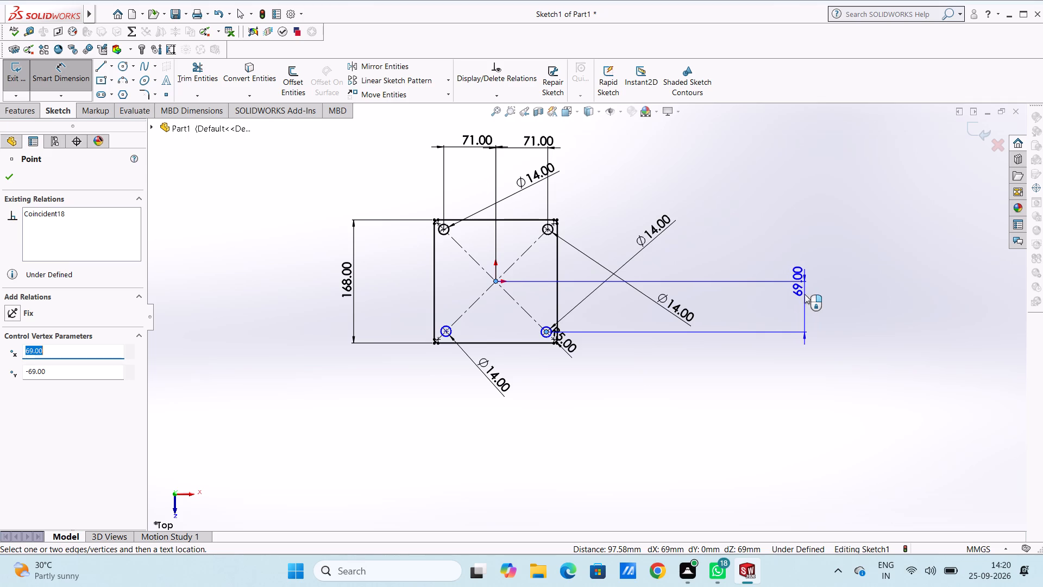
pyautogui.click(805, 293)
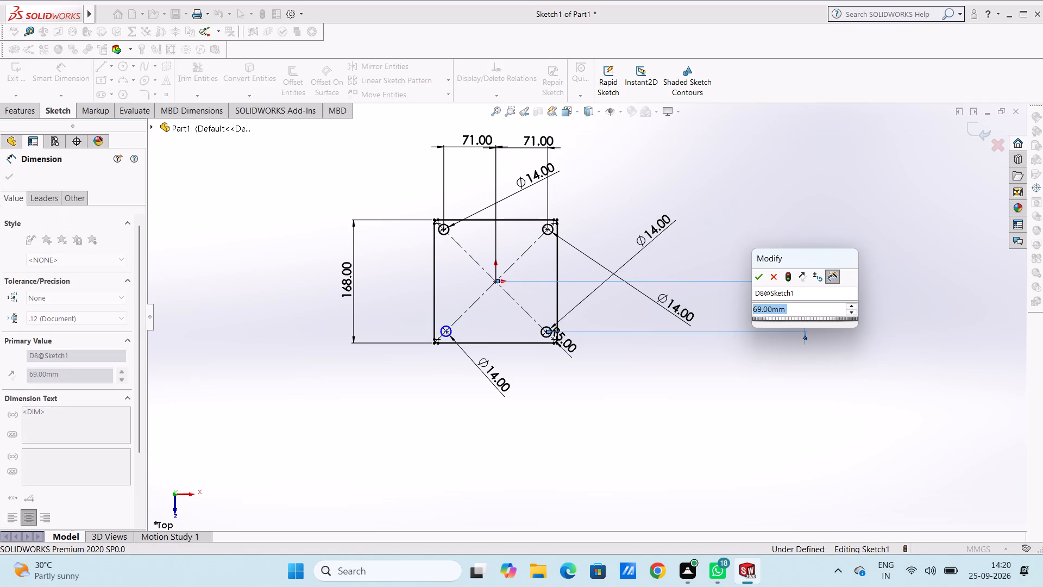
pyautogui.write('70')
pyautogui.press('Return')
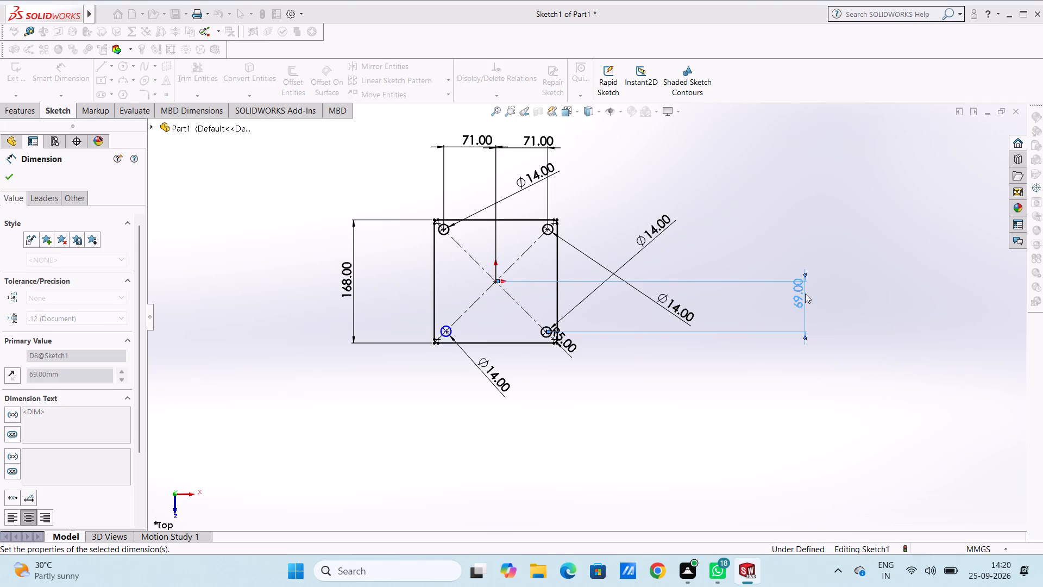
pyautogui.click(752, 225)
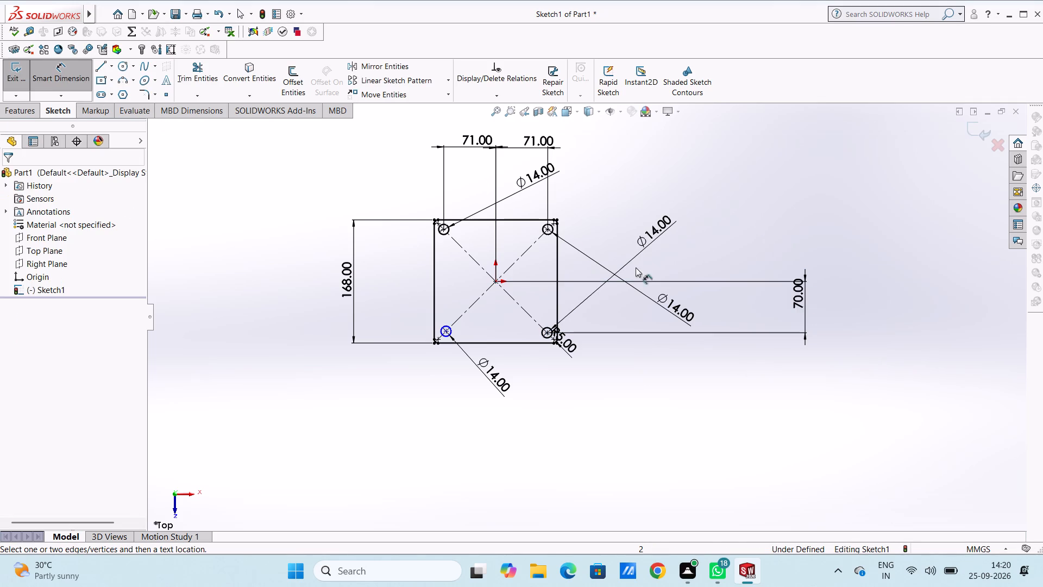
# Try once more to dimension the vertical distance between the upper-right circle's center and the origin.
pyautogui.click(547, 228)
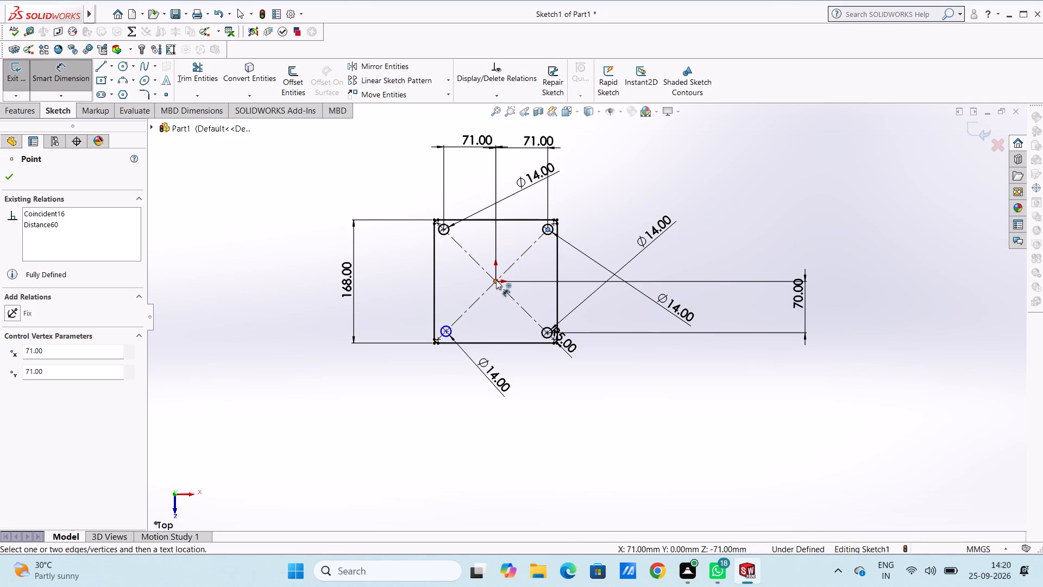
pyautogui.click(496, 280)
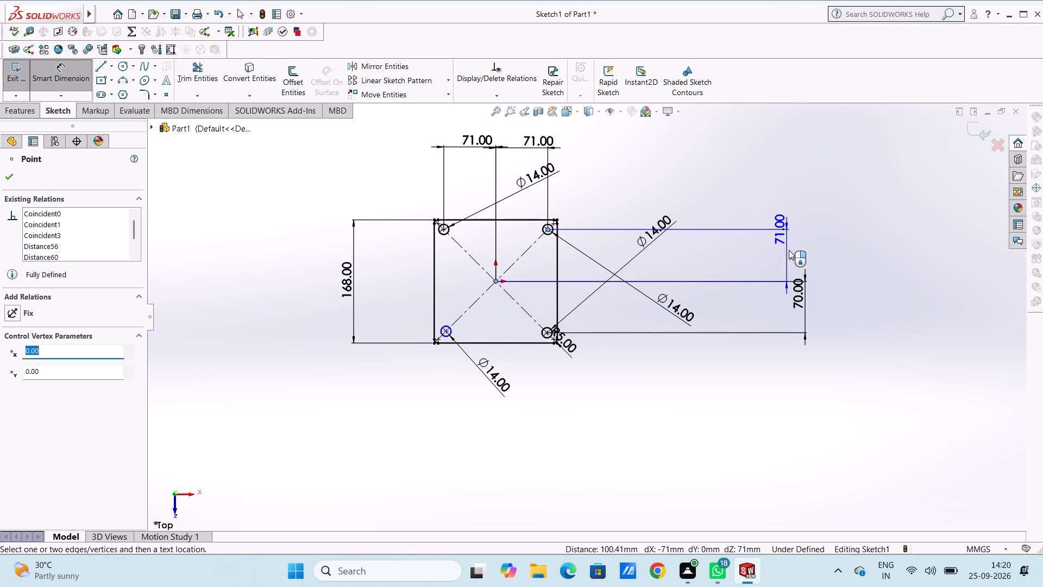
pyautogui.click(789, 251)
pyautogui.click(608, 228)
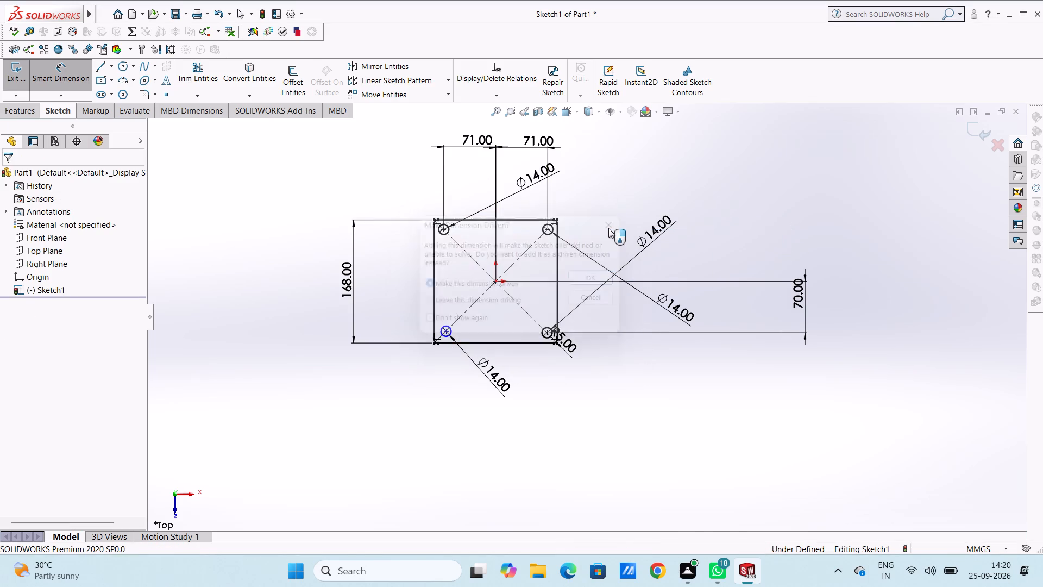
# Dimension the horizontal distance between the two lower circles' centers as 142 mm.
pyautogui.click(447, 332)
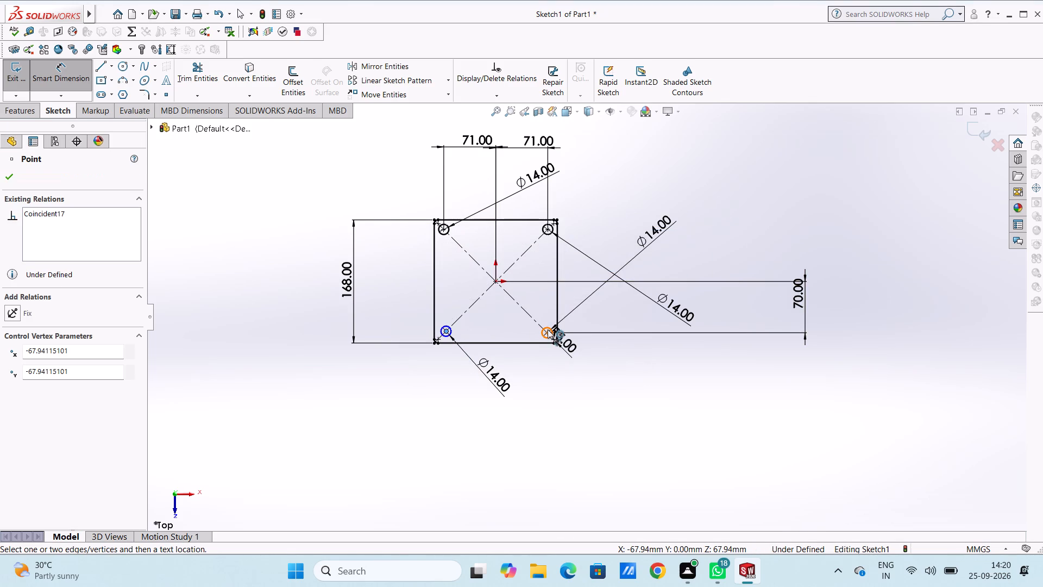
pyautogui.click(548, 335)
pyautogui.click(523, 433)
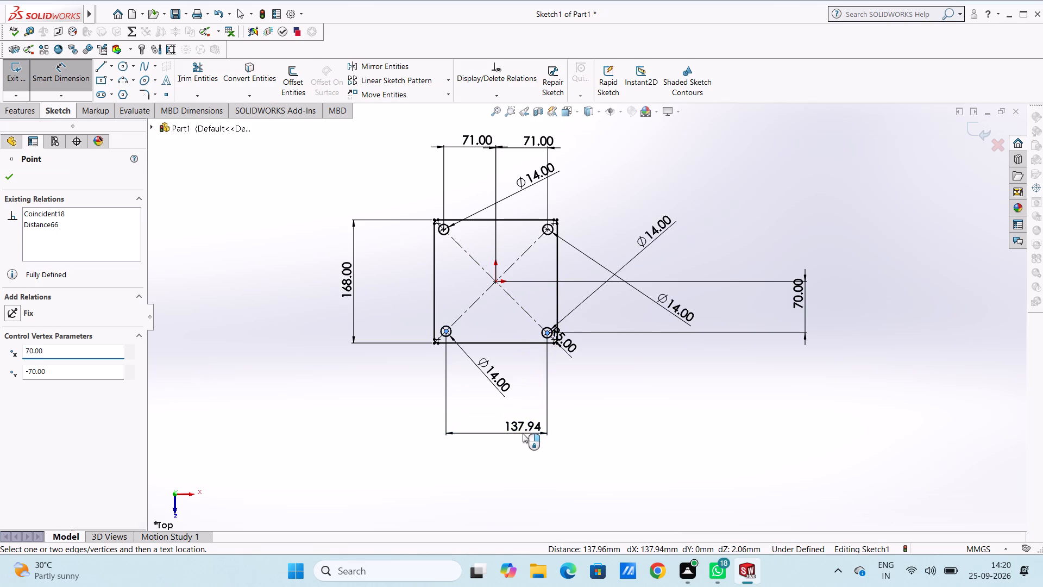
pyautogui.write('142')
pyautogui.press('Return')
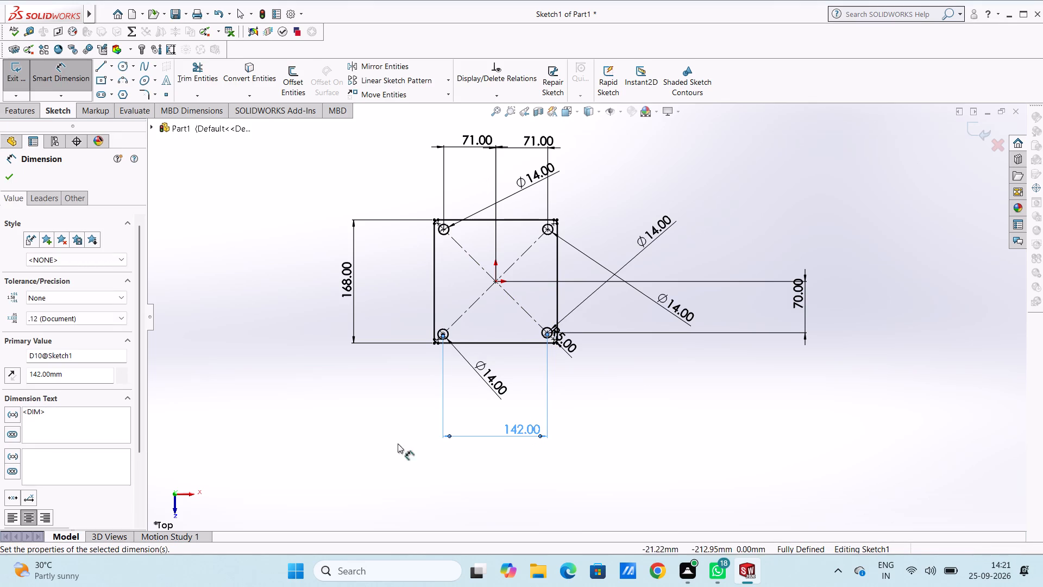
pyautogui.click(339, 413)
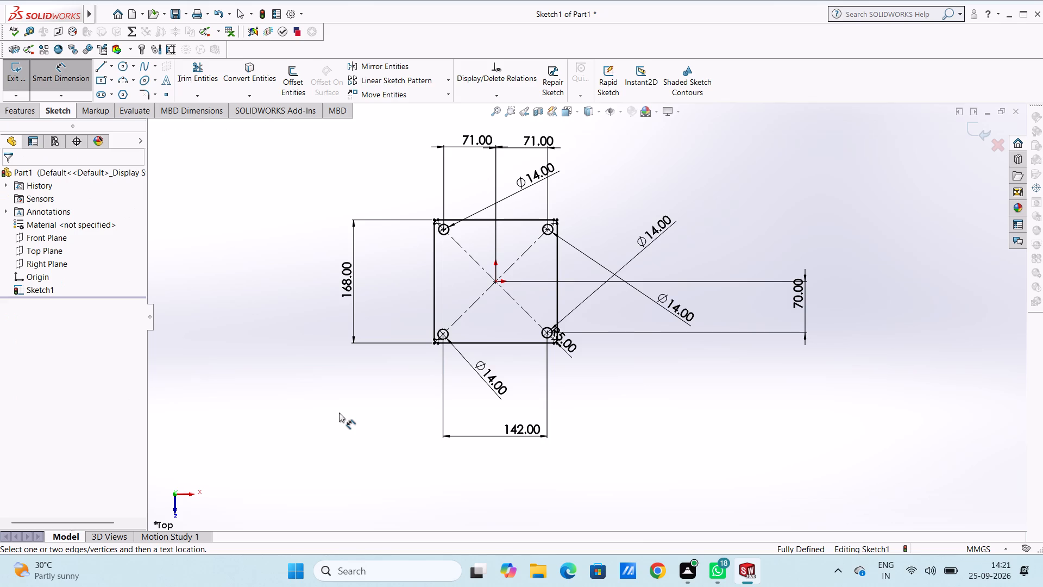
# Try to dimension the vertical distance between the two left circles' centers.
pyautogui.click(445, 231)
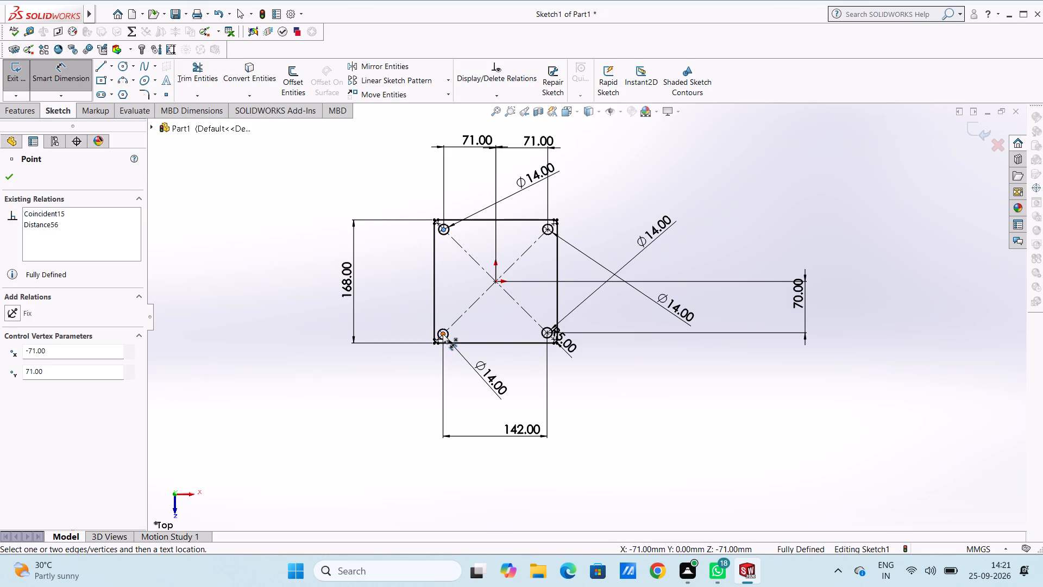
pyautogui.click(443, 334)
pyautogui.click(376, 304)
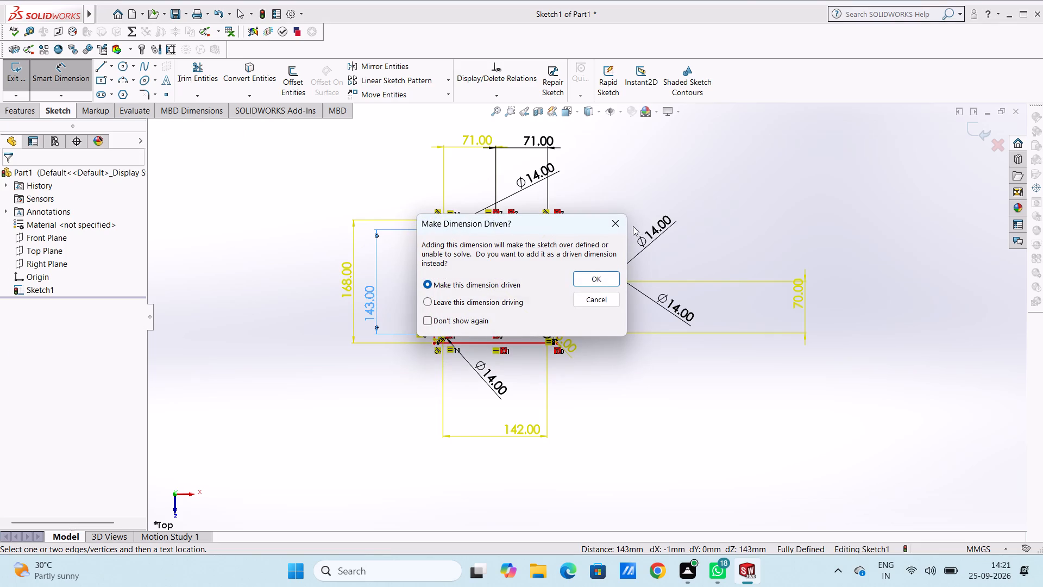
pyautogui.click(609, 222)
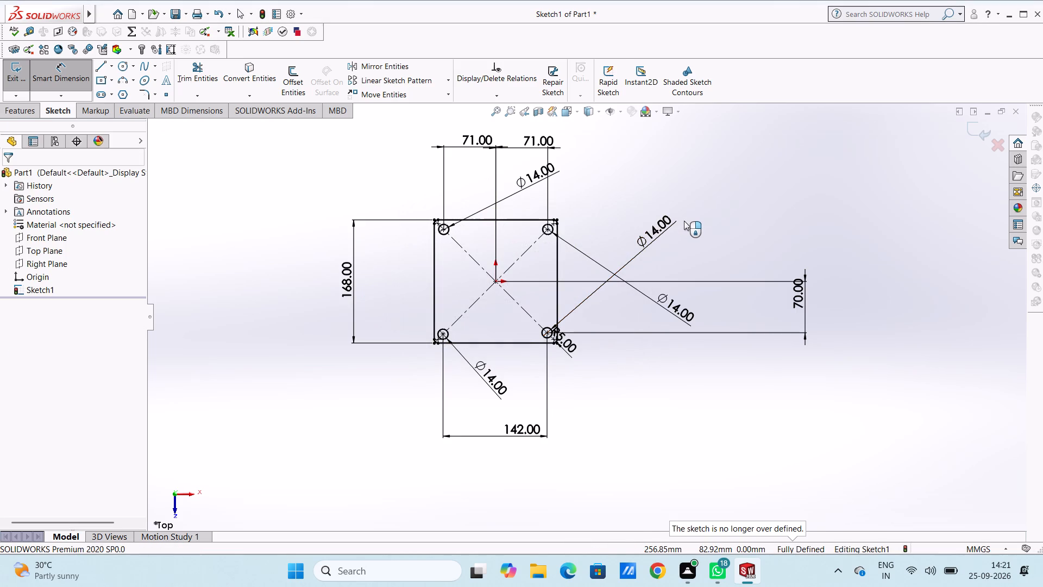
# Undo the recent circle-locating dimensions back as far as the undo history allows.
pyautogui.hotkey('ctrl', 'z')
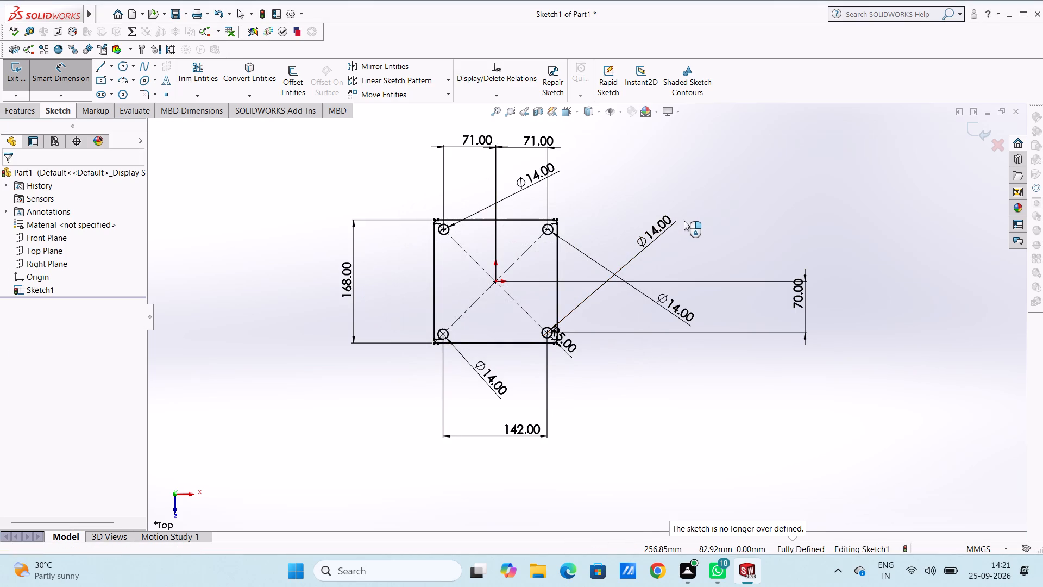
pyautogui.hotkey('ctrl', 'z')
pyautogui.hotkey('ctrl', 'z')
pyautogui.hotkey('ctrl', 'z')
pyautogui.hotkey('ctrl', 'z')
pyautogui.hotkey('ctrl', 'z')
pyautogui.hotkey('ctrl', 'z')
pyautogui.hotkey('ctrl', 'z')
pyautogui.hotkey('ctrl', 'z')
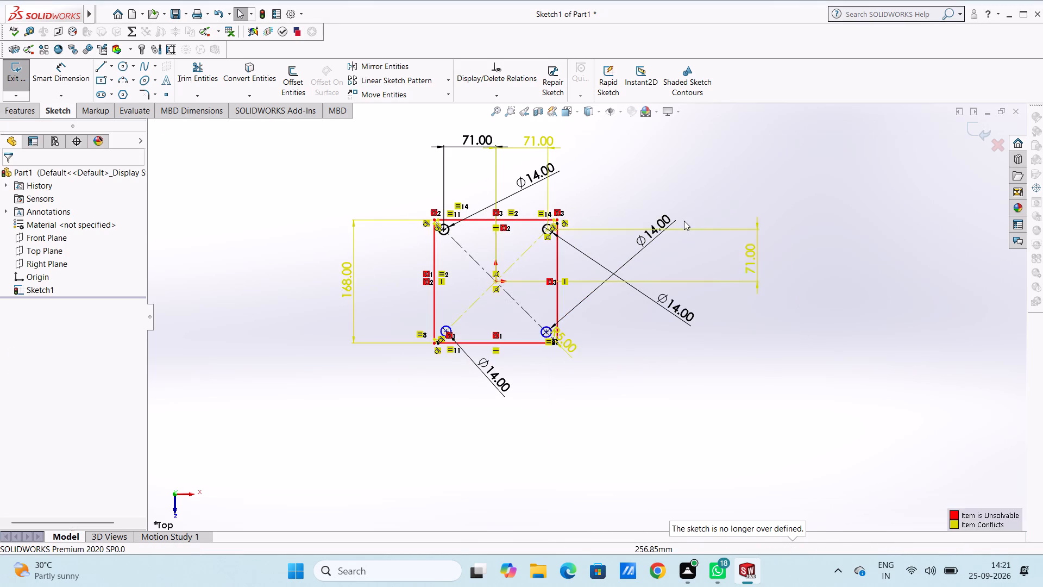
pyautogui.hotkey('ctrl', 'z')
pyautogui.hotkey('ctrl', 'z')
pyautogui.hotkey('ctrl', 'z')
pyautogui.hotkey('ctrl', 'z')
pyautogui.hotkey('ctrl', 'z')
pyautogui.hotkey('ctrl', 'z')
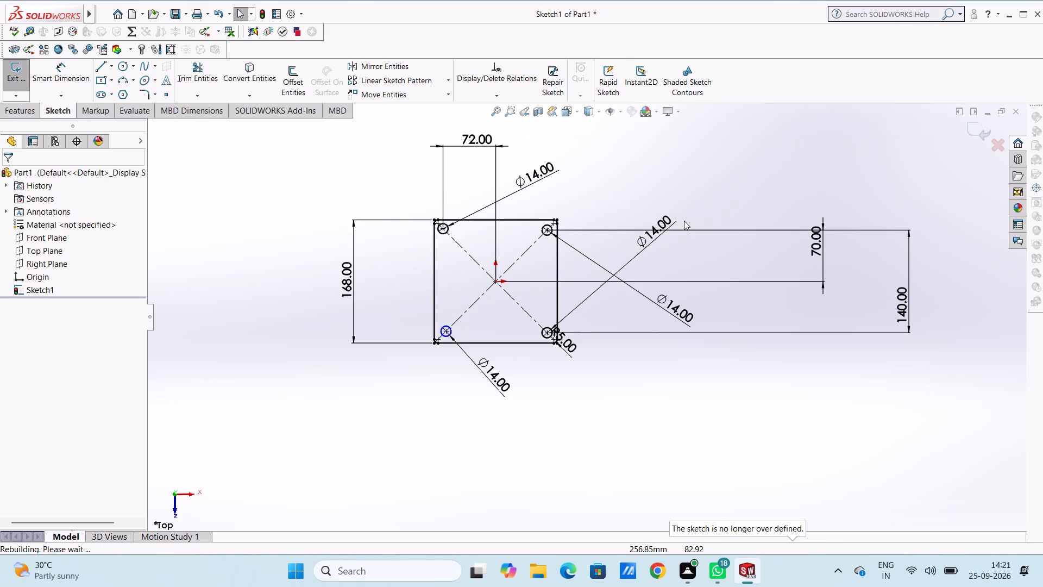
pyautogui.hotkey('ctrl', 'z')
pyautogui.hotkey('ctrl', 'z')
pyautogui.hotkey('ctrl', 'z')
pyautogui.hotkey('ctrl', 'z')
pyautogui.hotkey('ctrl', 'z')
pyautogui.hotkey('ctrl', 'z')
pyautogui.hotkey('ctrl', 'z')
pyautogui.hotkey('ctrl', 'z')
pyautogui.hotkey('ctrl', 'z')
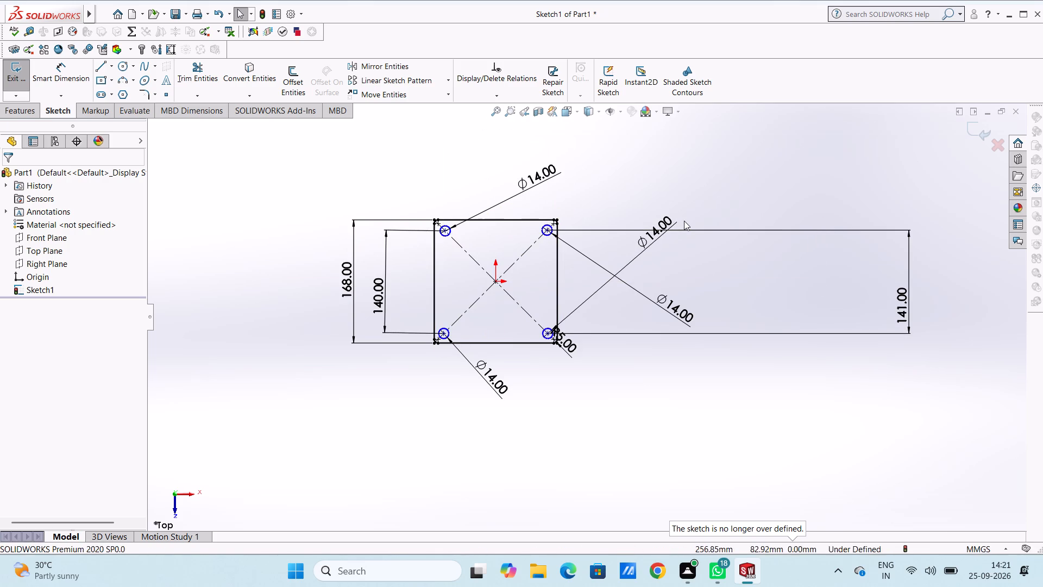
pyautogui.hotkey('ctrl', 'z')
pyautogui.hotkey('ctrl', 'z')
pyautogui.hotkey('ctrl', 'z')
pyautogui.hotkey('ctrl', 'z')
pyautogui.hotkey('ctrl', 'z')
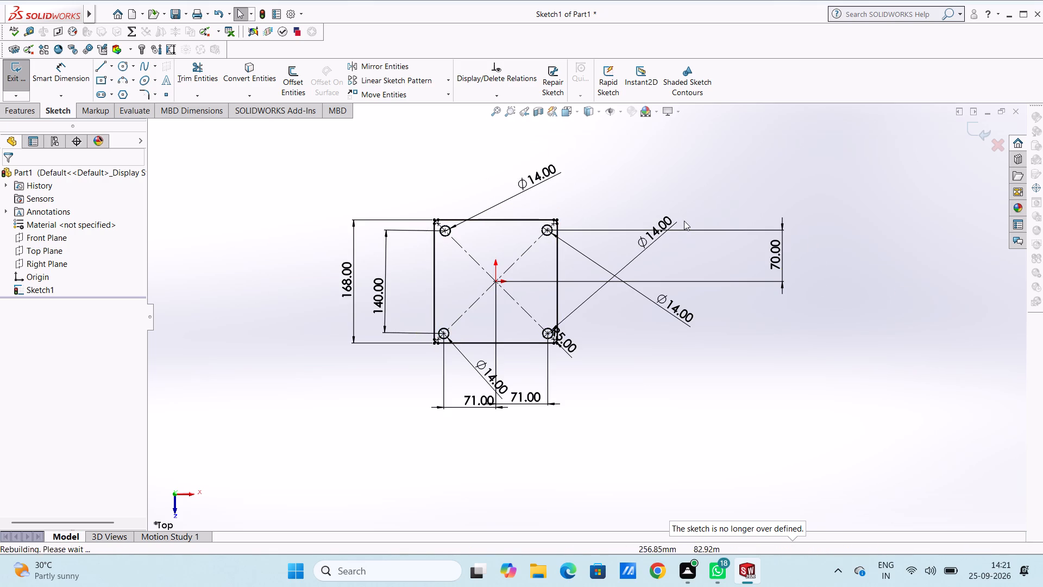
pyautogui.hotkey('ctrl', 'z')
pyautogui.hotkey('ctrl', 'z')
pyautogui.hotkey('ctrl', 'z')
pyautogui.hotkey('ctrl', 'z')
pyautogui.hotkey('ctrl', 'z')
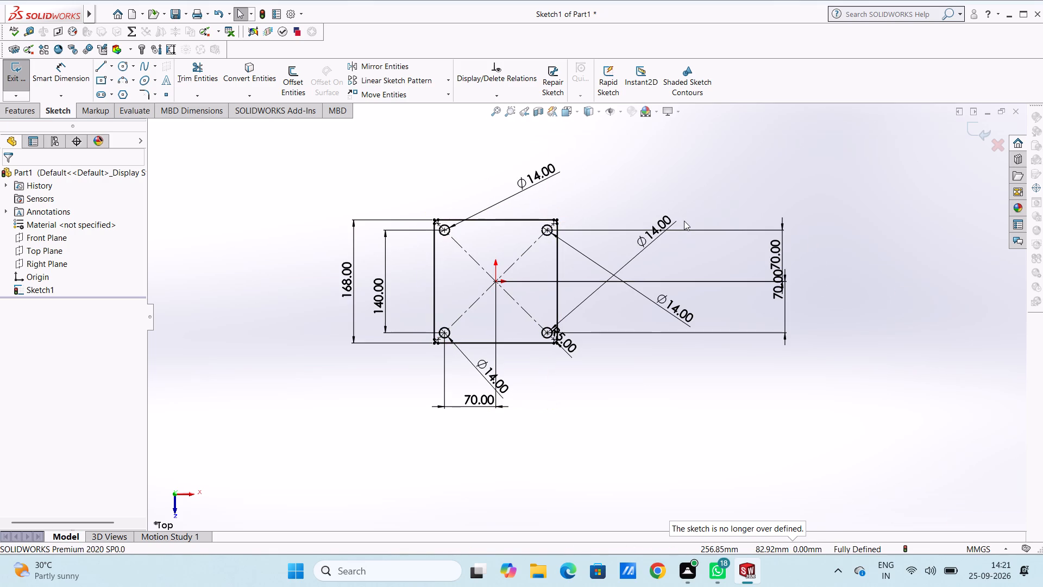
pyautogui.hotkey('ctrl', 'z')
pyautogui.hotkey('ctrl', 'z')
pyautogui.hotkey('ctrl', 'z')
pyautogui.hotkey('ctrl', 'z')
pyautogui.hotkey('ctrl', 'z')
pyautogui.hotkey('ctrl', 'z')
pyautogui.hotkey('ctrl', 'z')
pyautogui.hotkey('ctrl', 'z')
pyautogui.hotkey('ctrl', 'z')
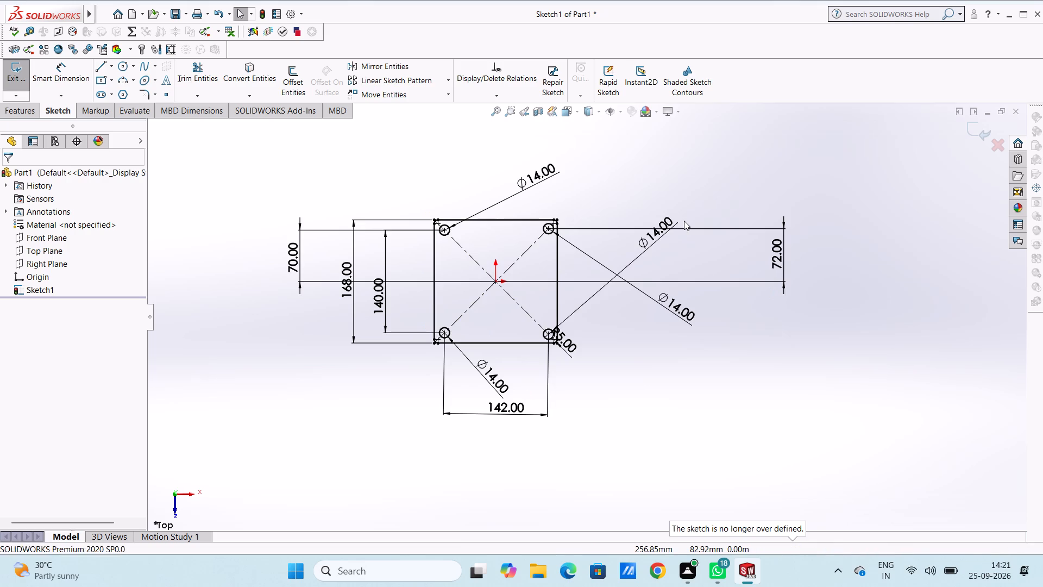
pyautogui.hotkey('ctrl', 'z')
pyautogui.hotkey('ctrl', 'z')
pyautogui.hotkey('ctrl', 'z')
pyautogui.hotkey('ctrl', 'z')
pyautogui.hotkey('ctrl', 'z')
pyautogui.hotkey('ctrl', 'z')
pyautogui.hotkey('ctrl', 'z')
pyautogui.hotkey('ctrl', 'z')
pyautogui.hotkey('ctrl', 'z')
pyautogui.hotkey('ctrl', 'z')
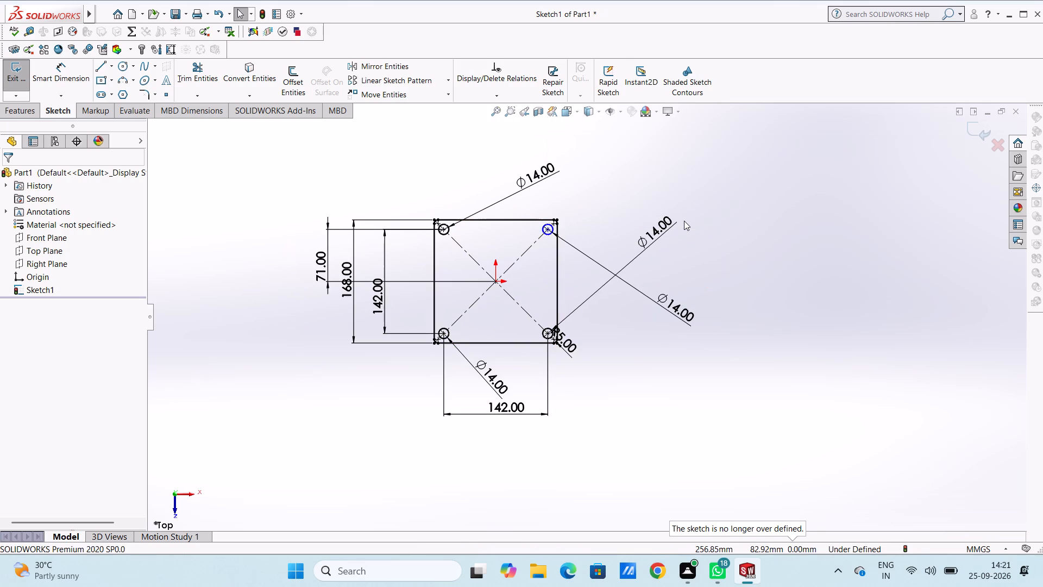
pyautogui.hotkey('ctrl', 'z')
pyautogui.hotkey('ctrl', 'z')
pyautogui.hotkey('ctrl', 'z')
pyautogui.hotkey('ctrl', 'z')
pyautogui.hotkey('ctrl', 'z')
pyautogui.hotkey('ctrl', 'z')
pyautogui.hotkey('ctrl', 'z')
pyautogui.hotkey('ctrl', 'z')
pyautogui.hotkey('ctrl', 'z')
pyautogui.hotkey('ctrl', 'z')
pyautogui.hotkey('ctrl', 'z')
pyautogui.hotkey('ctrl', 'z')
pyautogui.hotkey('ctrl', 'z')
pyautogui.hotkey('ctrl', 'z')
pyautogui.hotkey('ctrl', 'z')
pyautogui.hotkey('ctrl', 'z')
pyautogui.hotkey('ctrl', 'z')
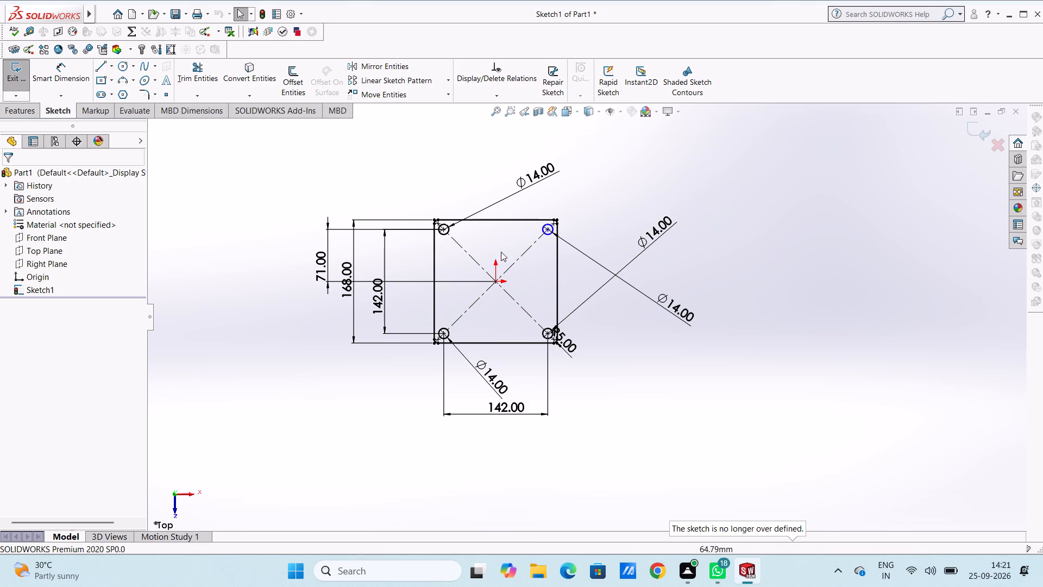
# Delete all four 14 mm corner circles along with their associated dimensions.
pyautogui.click(443, 234)
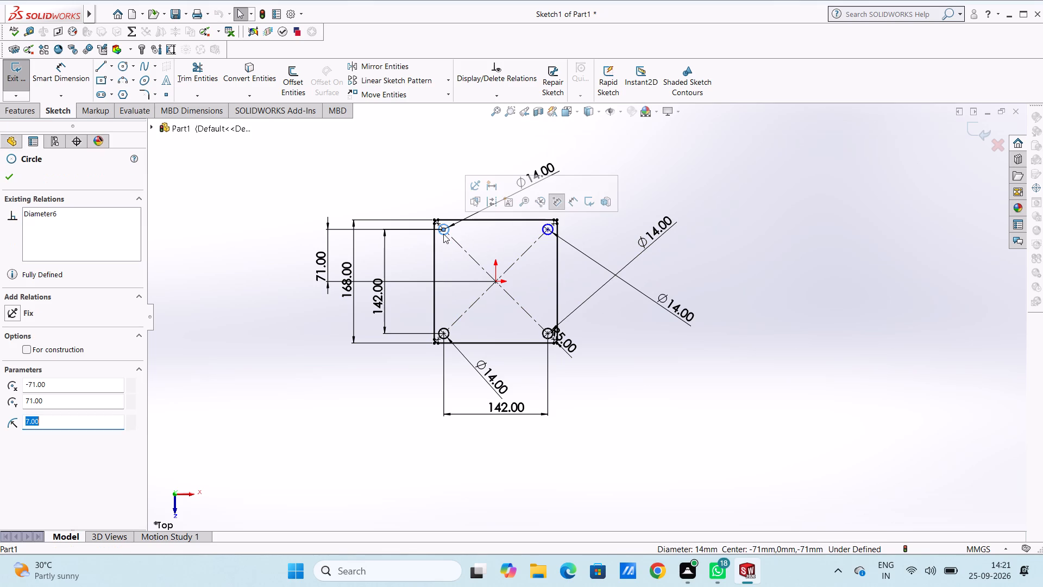
pyautogui.keyDown('ctrl'); pyautogui.click(447, 334); pyautogui.keyUp('ctrl')
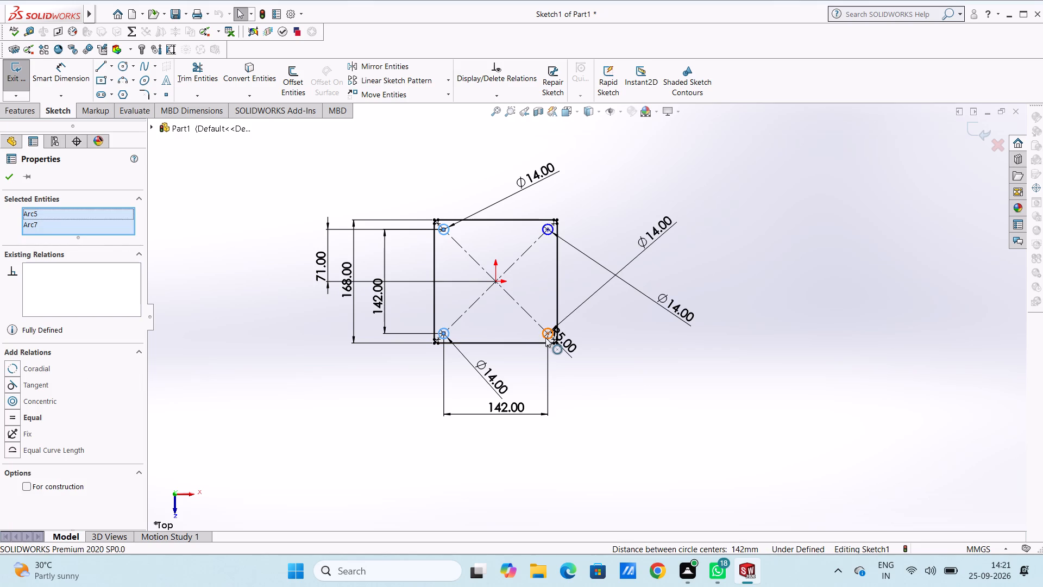
pyautogui.keyDown('ctrl'); pyautogui.click(545, 337); pyautogui.keyUp('ctrl')
pyautogui.keyDown('ctrl'); pyautogui.click(548, 236); pyautogui.keyUp('ctrl')
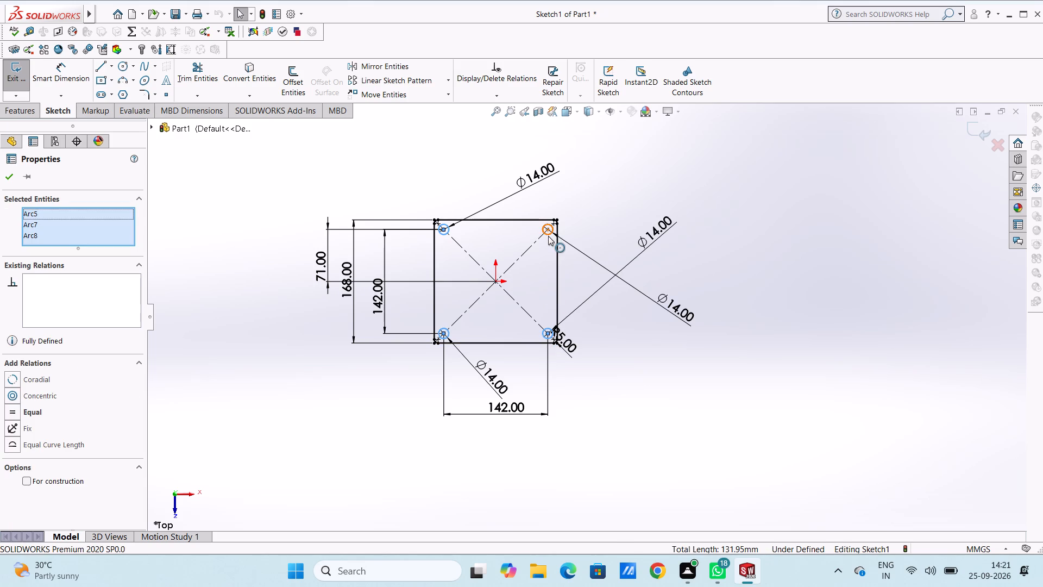
pyautogui.press('Delete')
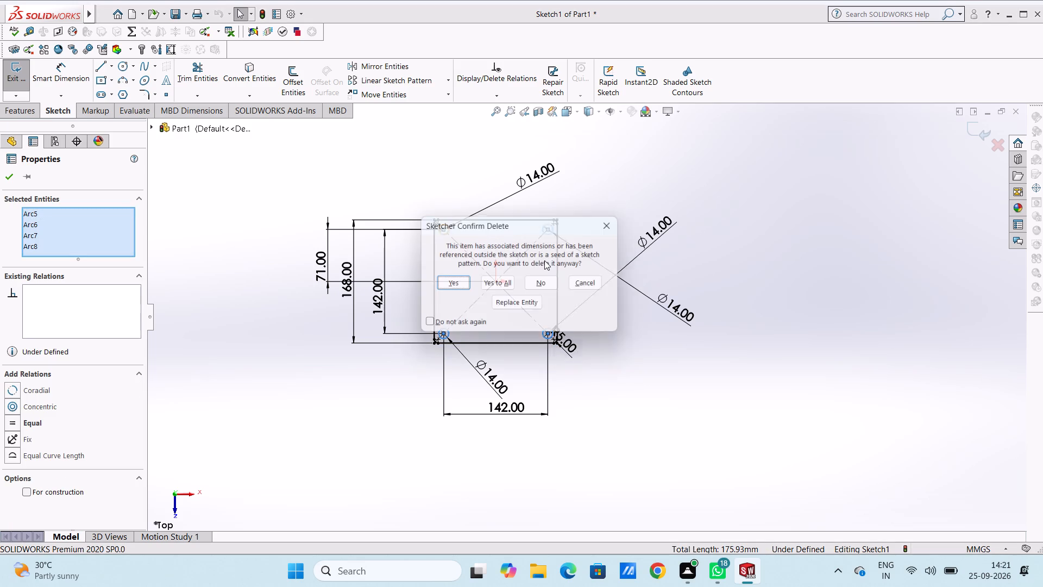
pyautogui.click(457, 282)
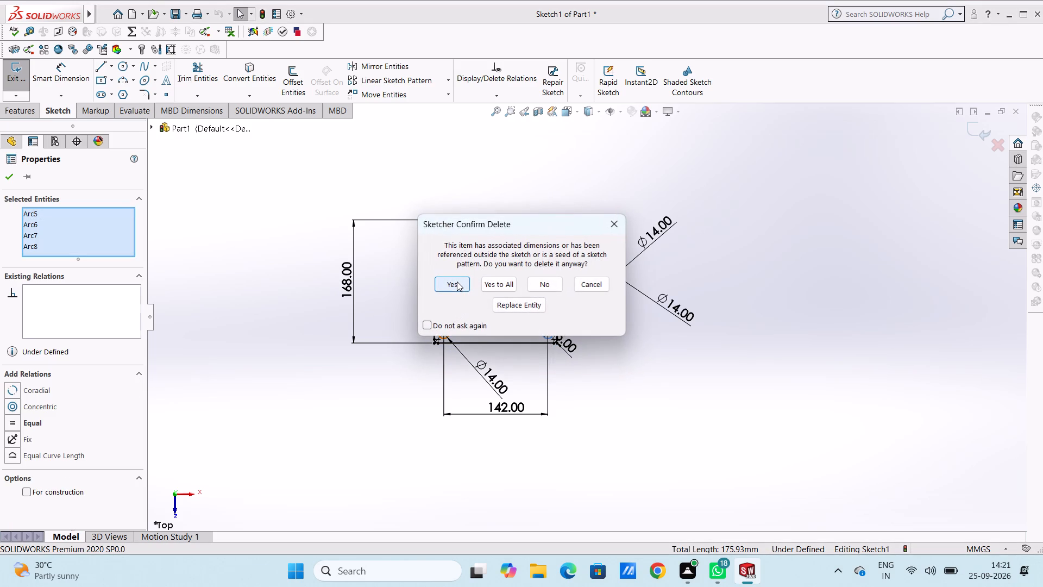
pyautogui.click(457, 282)
pyautogui.click(457, 282)
pyautogui.click(457, 282)
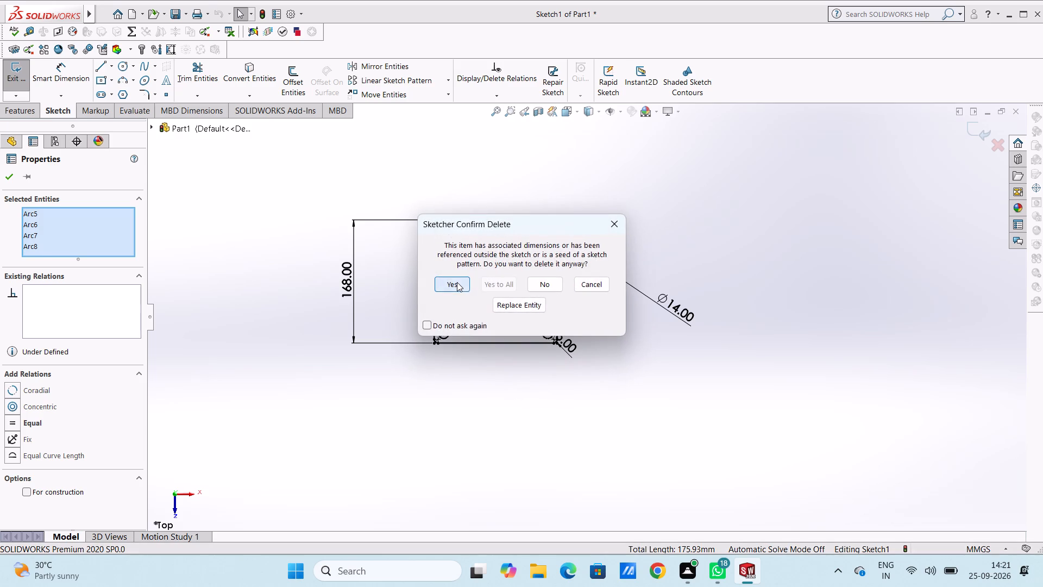
pyautogui.click(457, 282)
# Sketch a closed inner rectangle of lines inside the rounded square, 140 mm high and 142 mm wide.
pyautogui.scroll(-3, 506, 243)
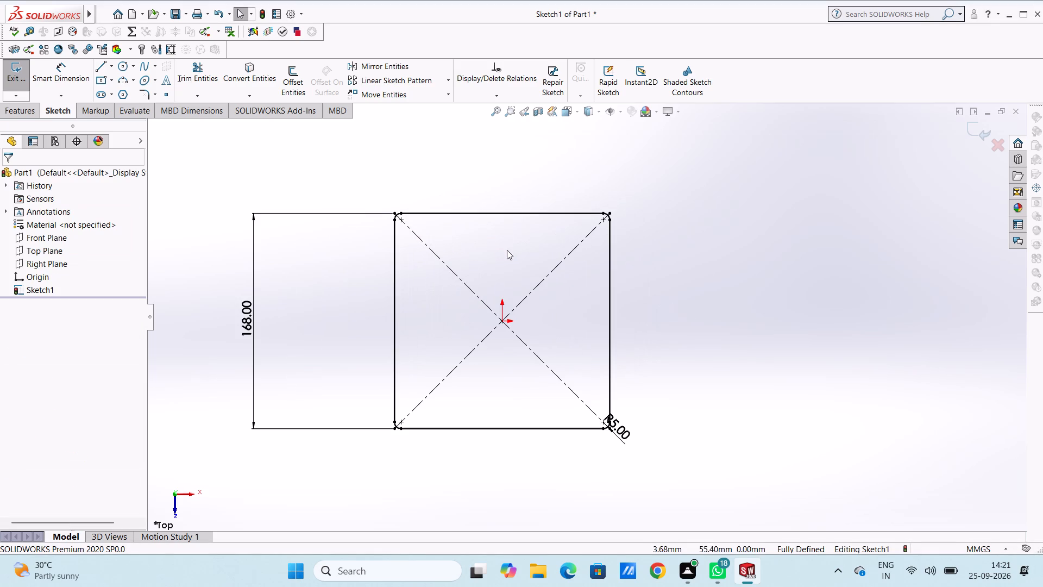
pyautogui.click(98, 67)
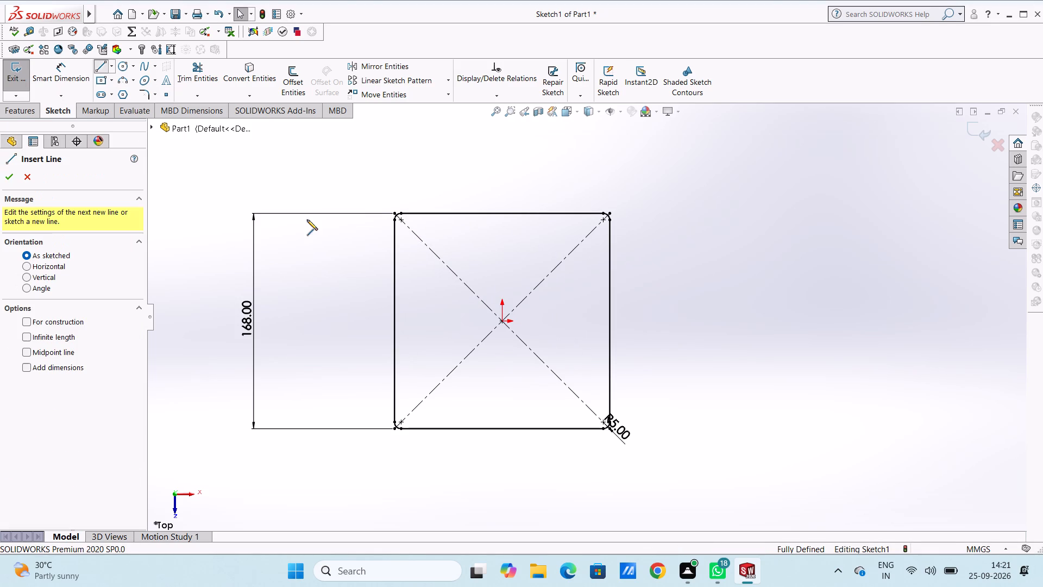
pyautogui.click(423, 414)
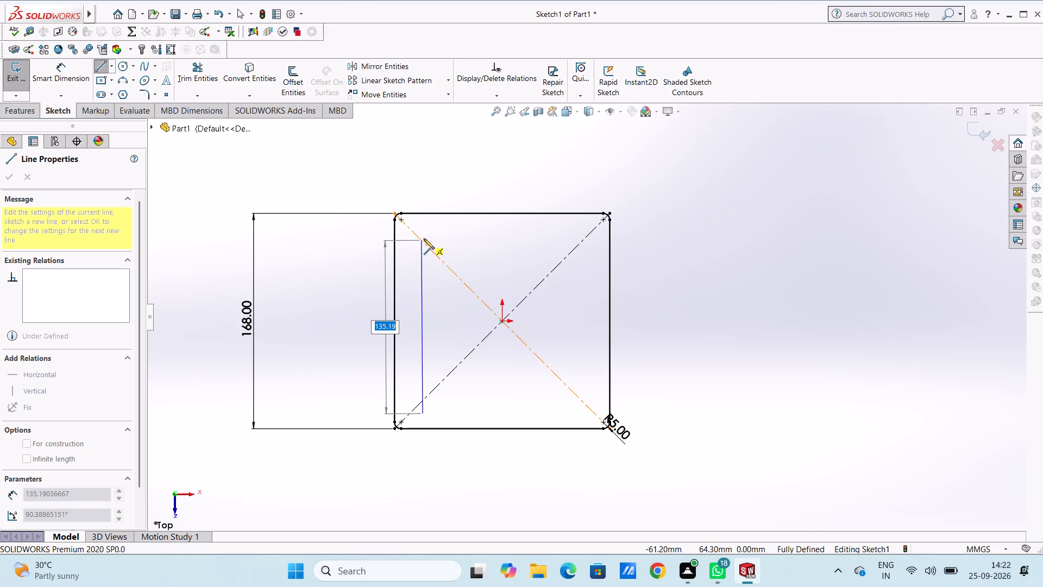
pyautogui.write('140')
pyautogui.press('Return')
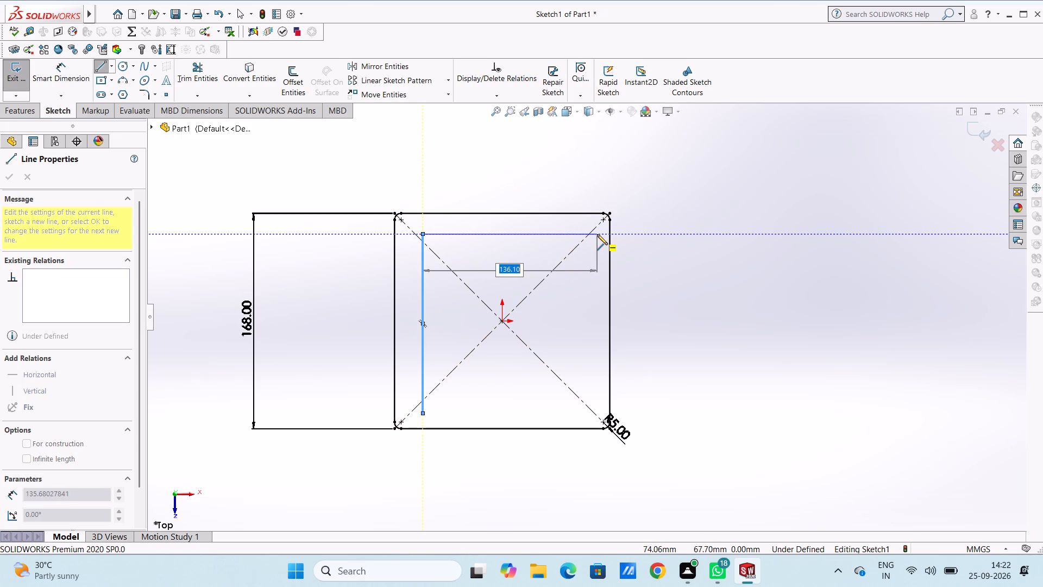
pyautogui.write('142')
pyautogui.press('Return')
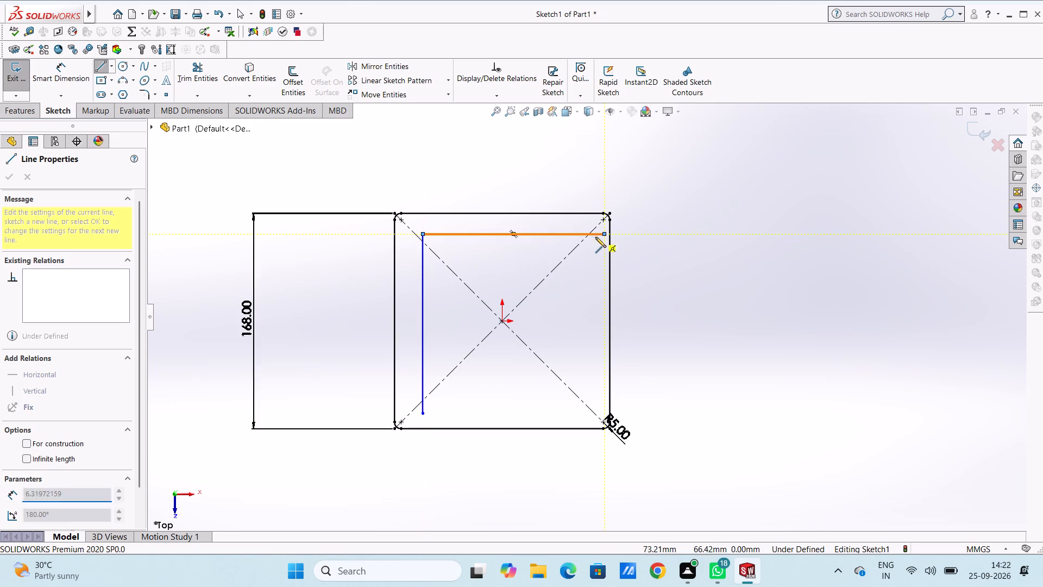
pyautogui.click(602, 411)
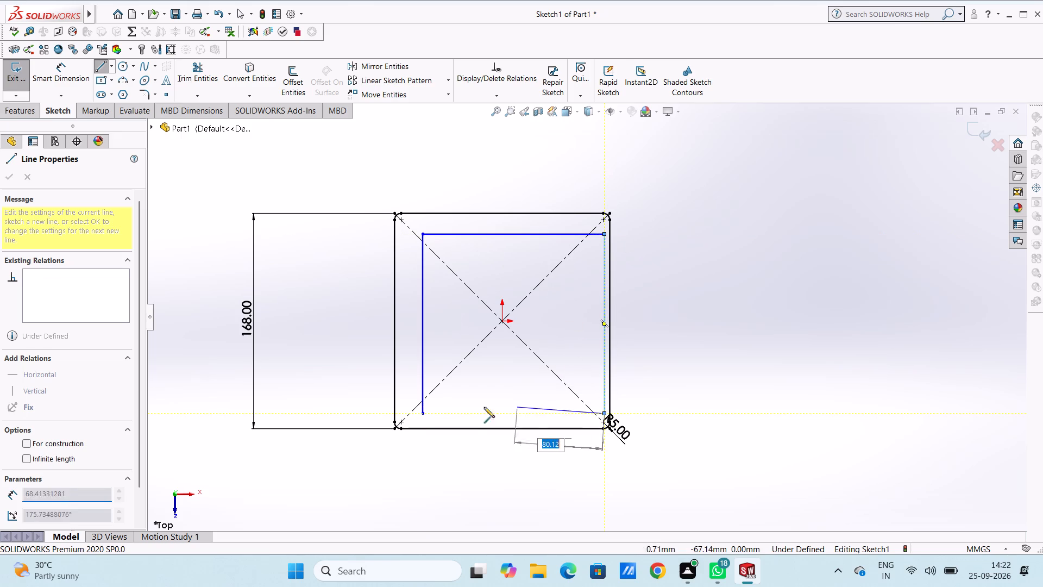
pyautogui.click(419, 414)
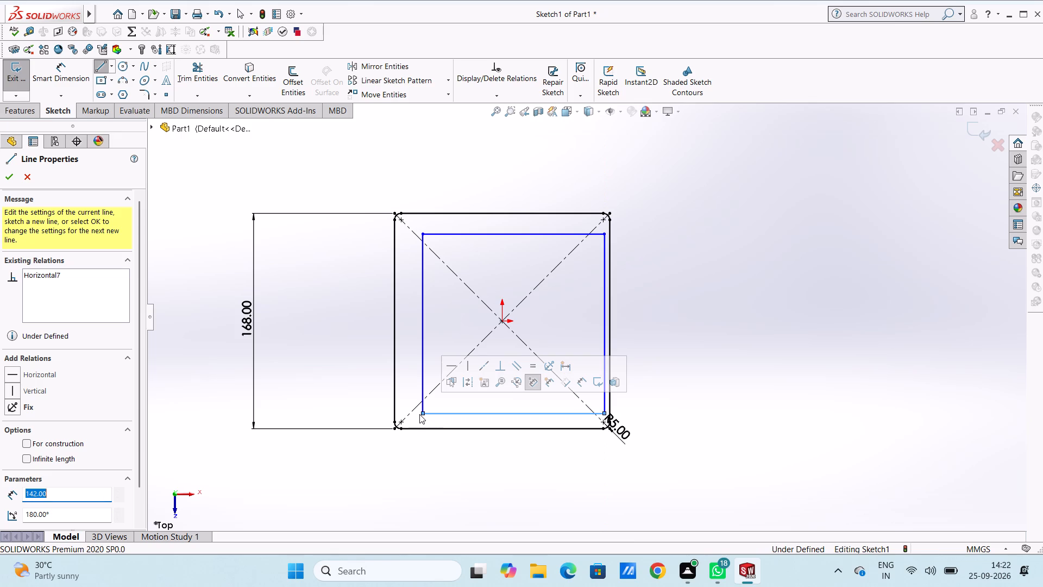
pyautogui.press('Escape')
pyautogui.press('Escape')
# Dimension the vertical distance between the inner rectangle's two left corners as 140 mm.
pyautogui.scroll(3, 419, 414)
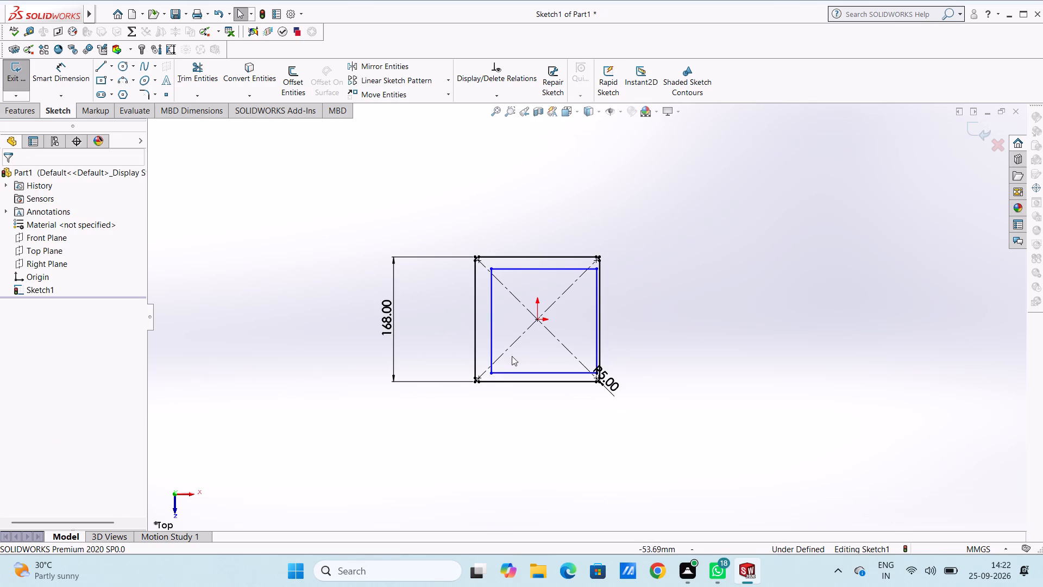
pyautogui.click(64, 71)
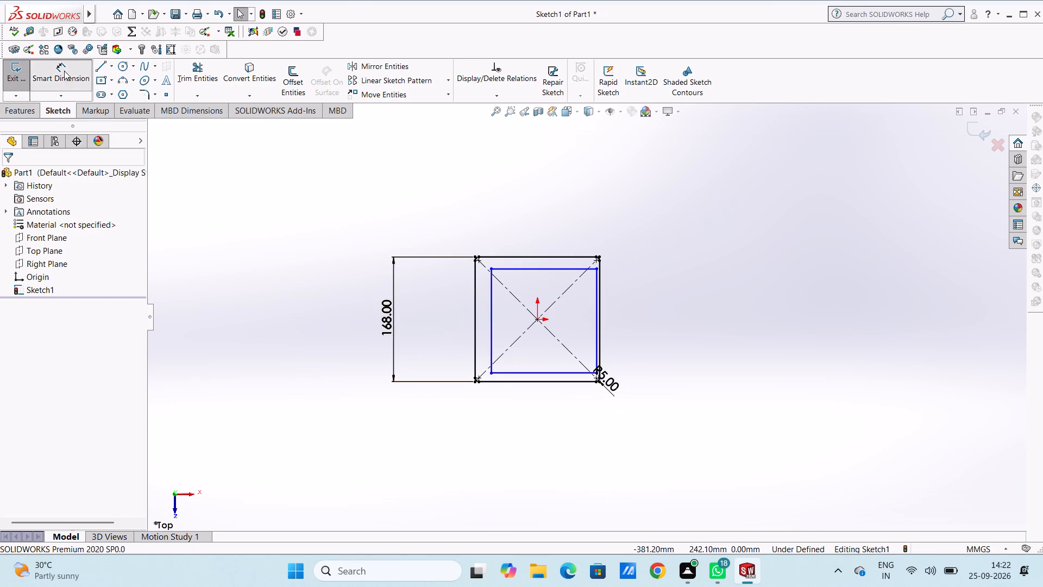
pyautogui.click(492, 270)
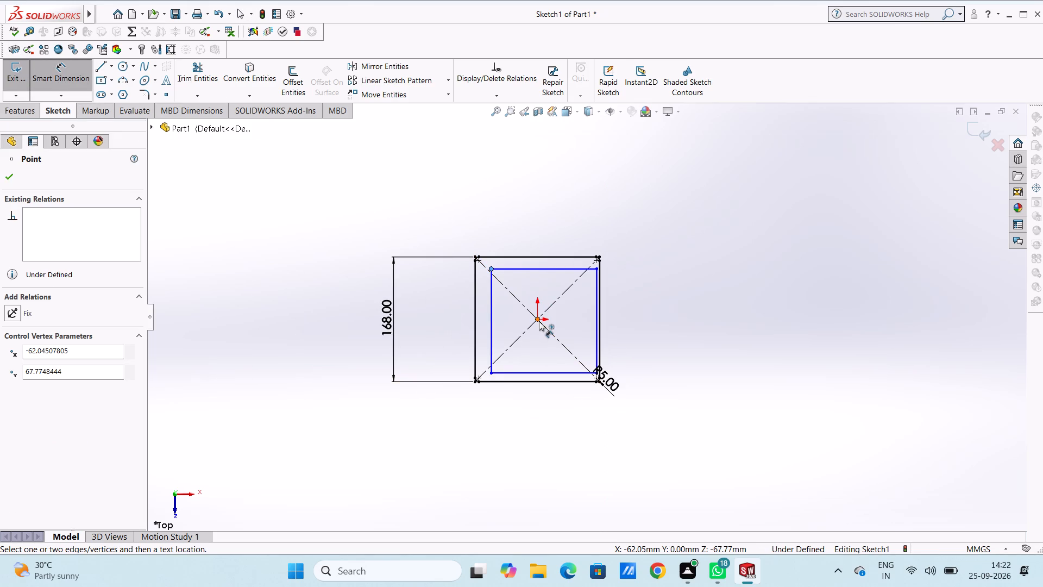
pyautogui.click(490, 372)
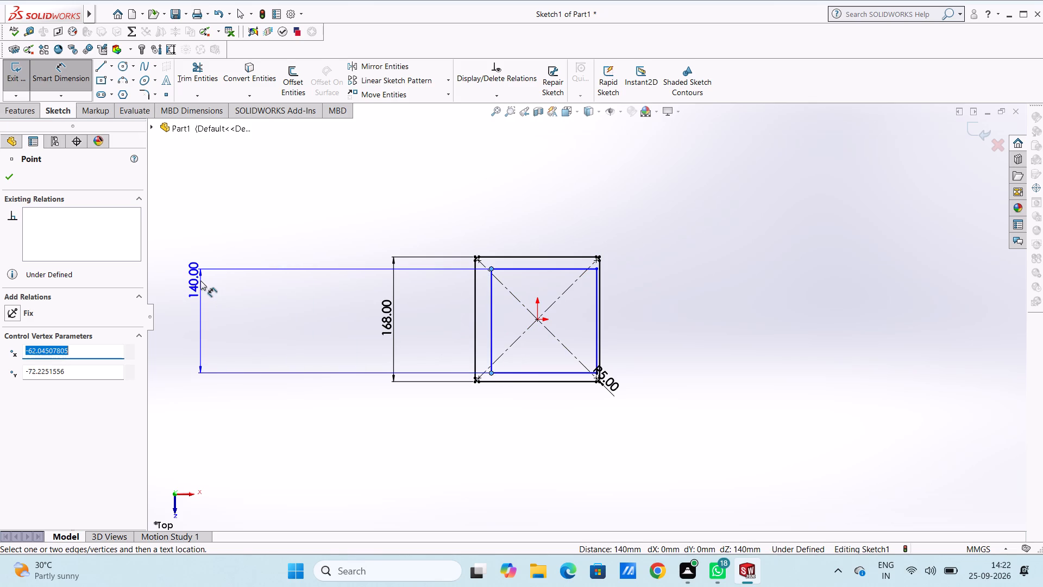
pyautogui.click(200, 280)
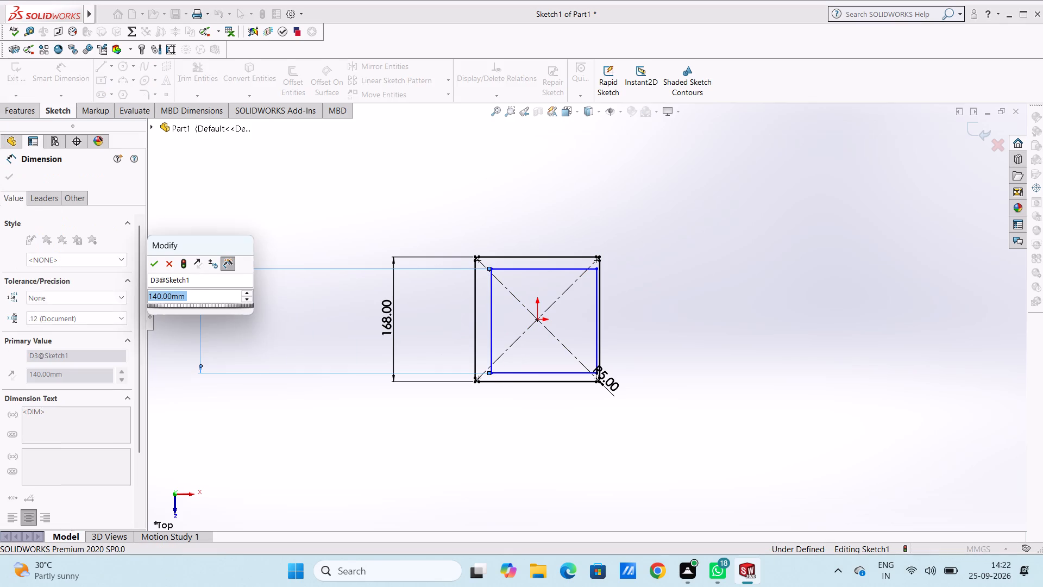
pyautogui.click(155, 266)
pyautogui.click(290, 145)
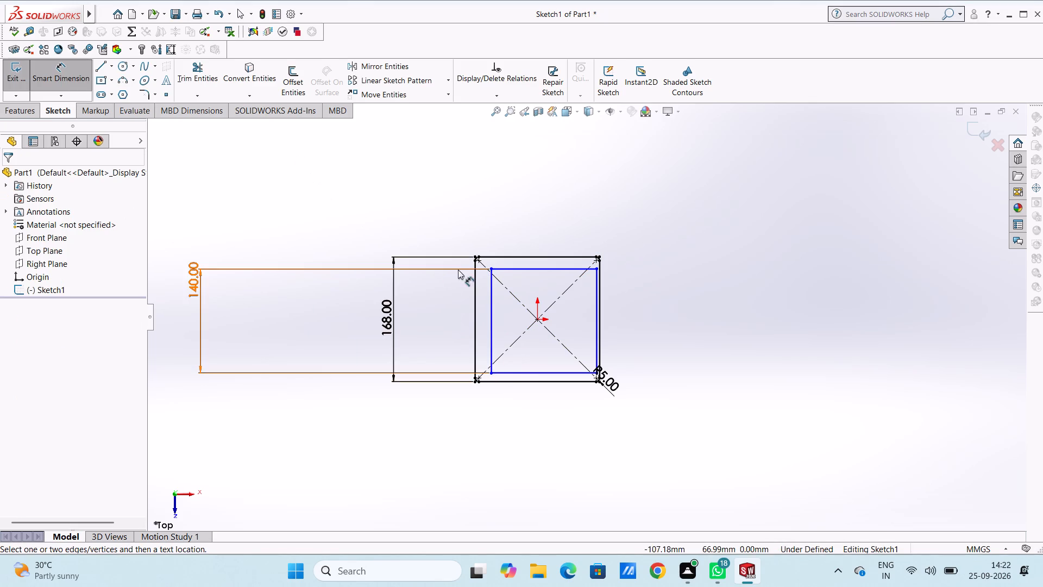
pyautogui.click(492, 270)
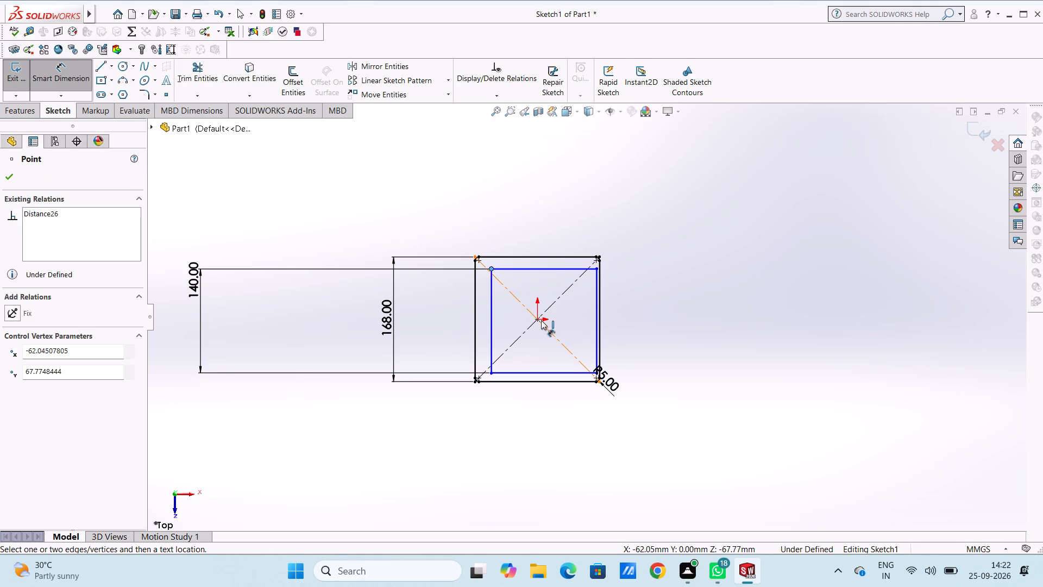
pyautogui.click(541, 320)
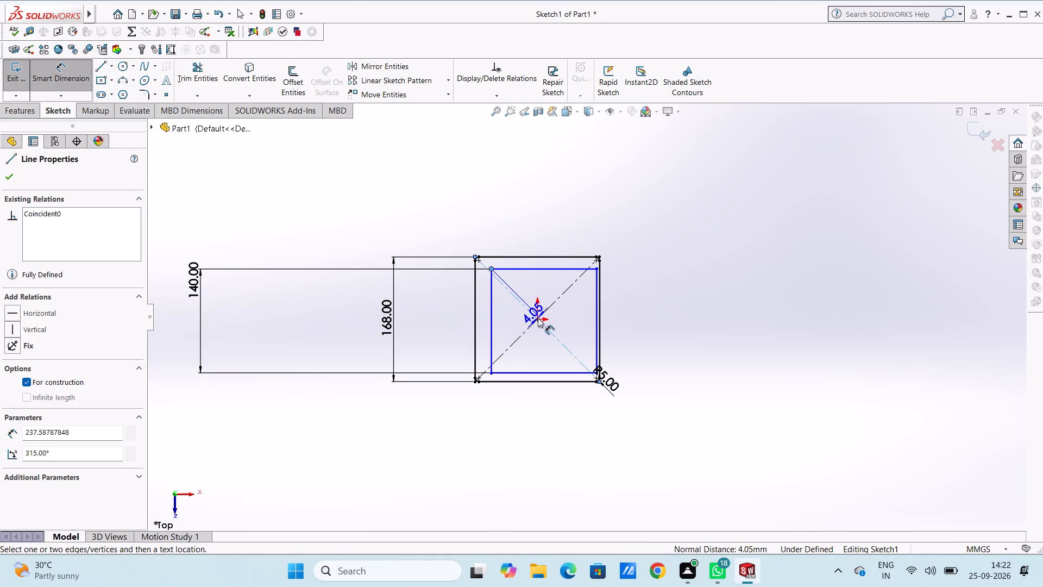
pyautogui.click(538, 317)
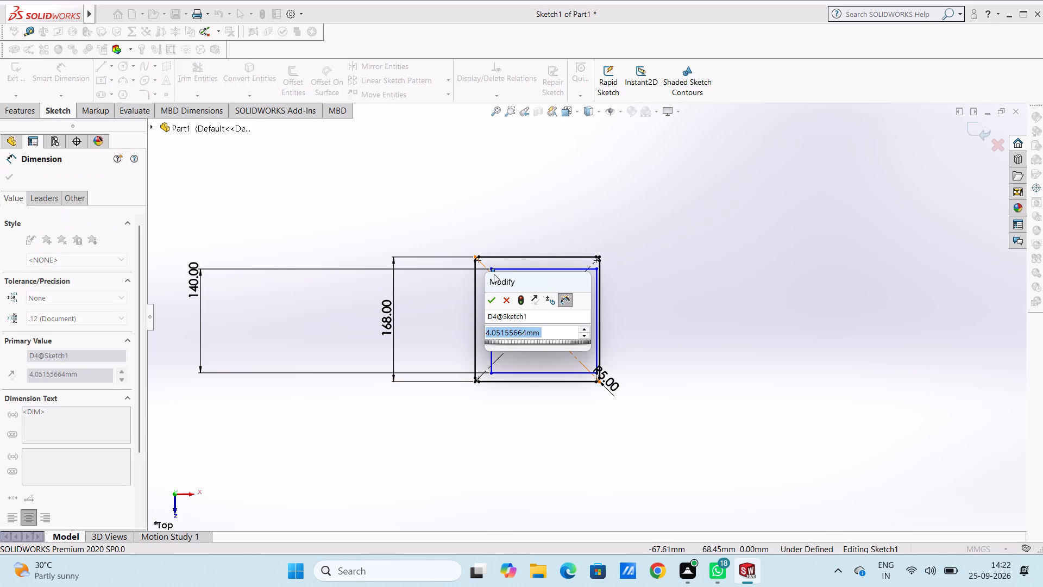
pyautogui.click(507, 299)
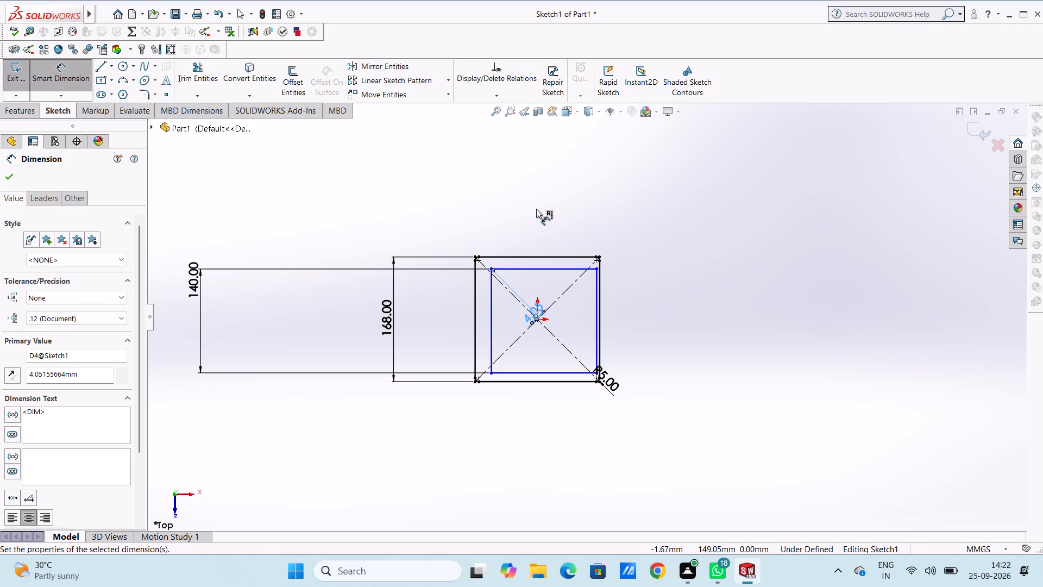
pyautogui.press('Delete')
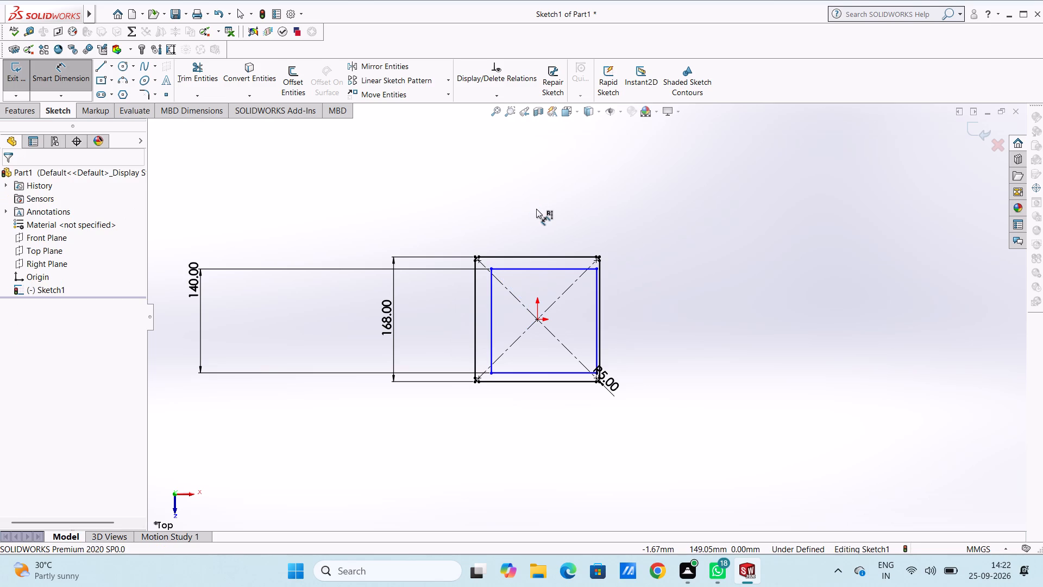
# Dimension the vertical distance from the inner rectangle's upper-left corner to the origin as 70 mm.
pyautogui.click(492, 268)
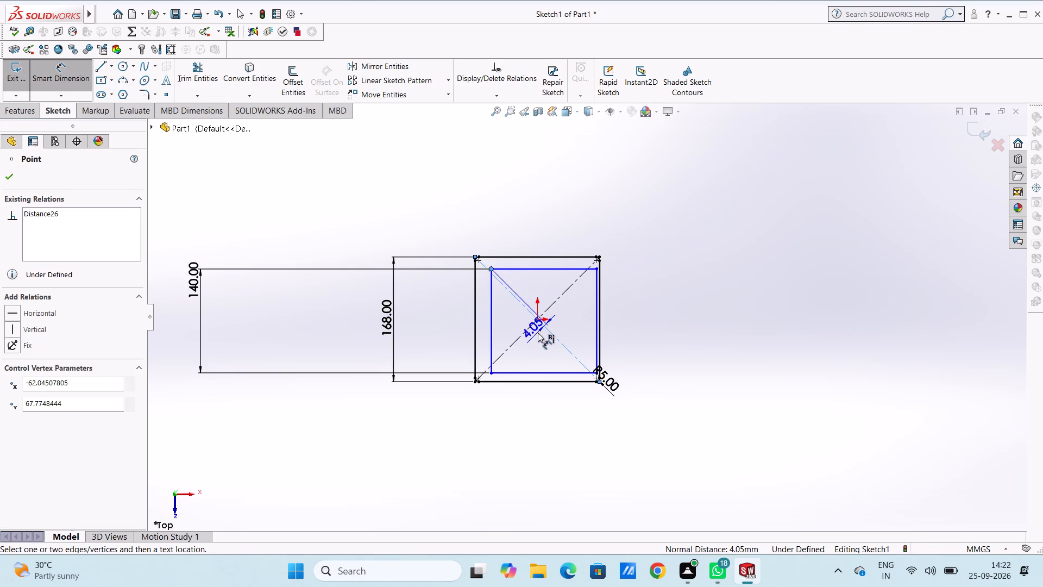
pyautogui.click(538, 319)
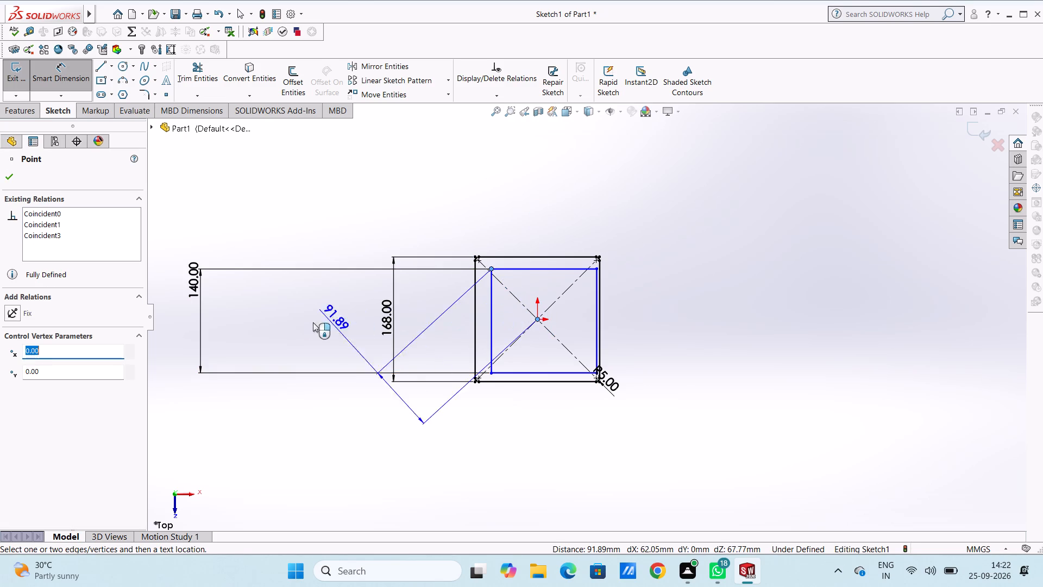
pyautogui.click(245, 292)
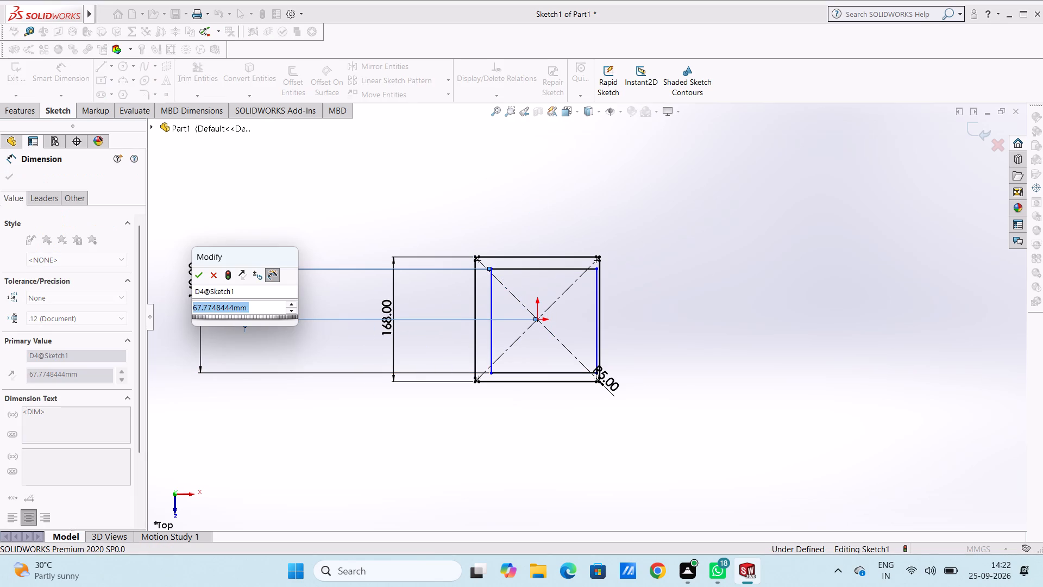
pyautogui.write('70')
pyautogui.press('Return')
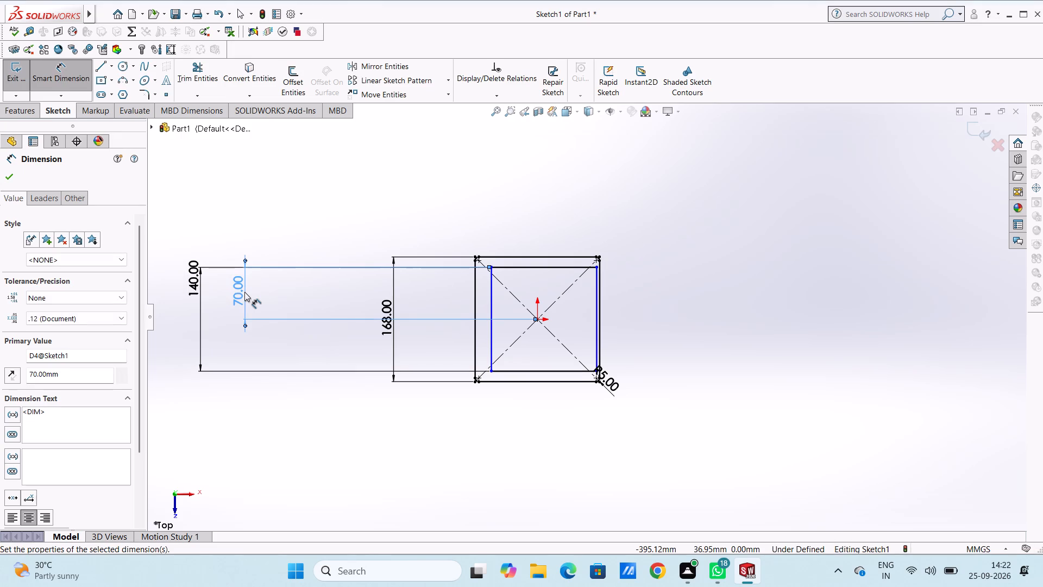
pyautogui.click(340, 218)
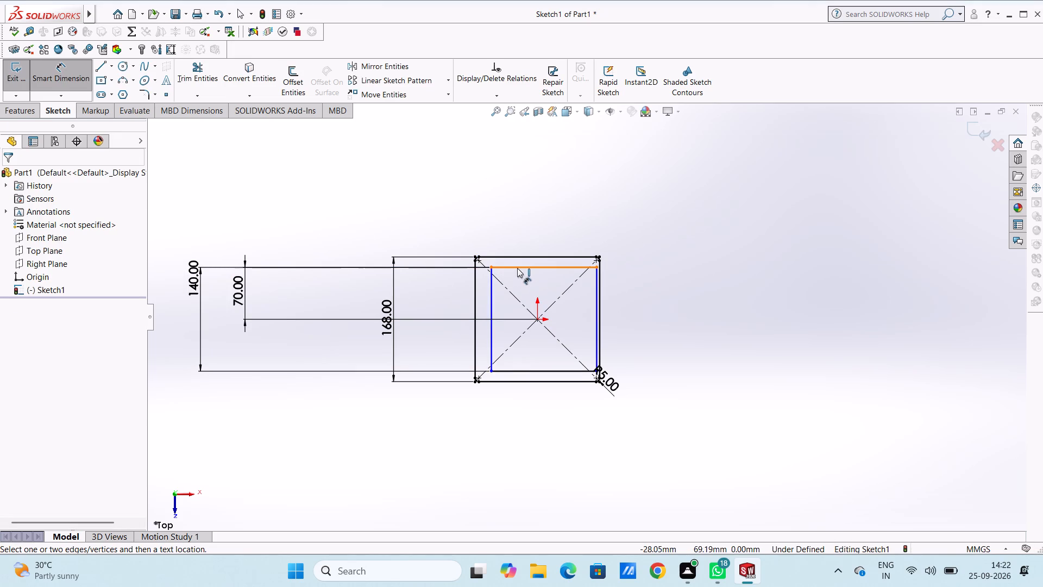
# Dimension the length of the inner rectangle's upper edge as 142 mm.
pyautogui.click(517, 268)
pyautogui.click(527, 149)
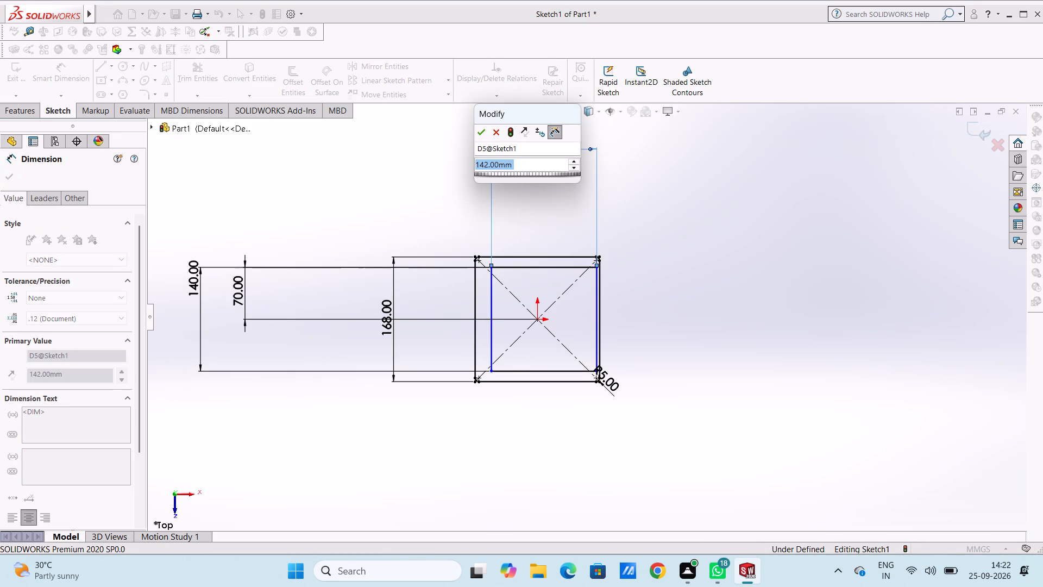
pyautogui.click(477, 130)
pyautogui.click(376, 154)
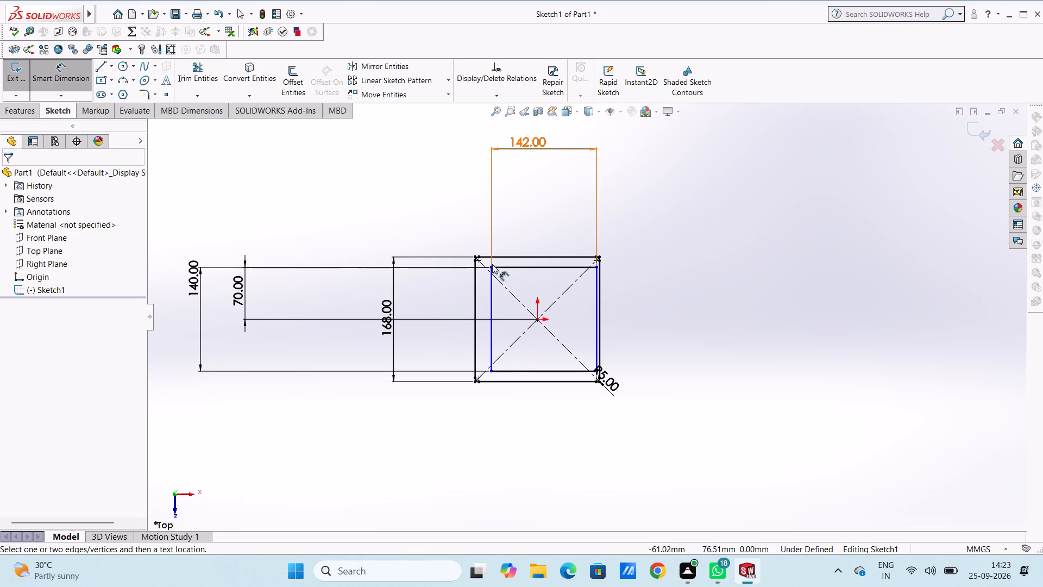
# Dimension the horizontal distance from the inner rectangle's upper-left corner to the origin as 71 mm.
pyautogui.click(493, 267)
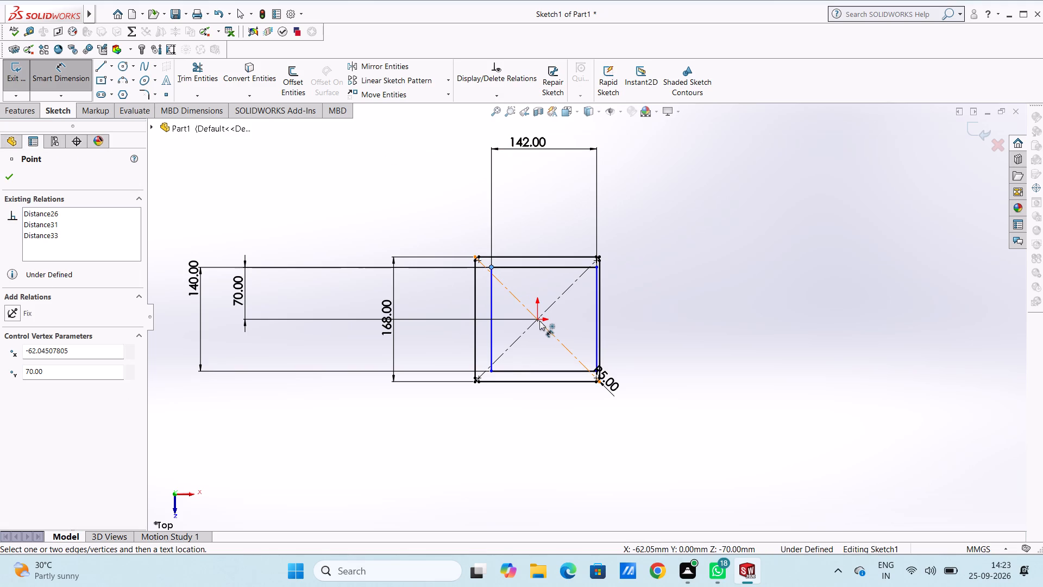
pyautogui.click(538, 319)
pyautogui.click(511, 172)
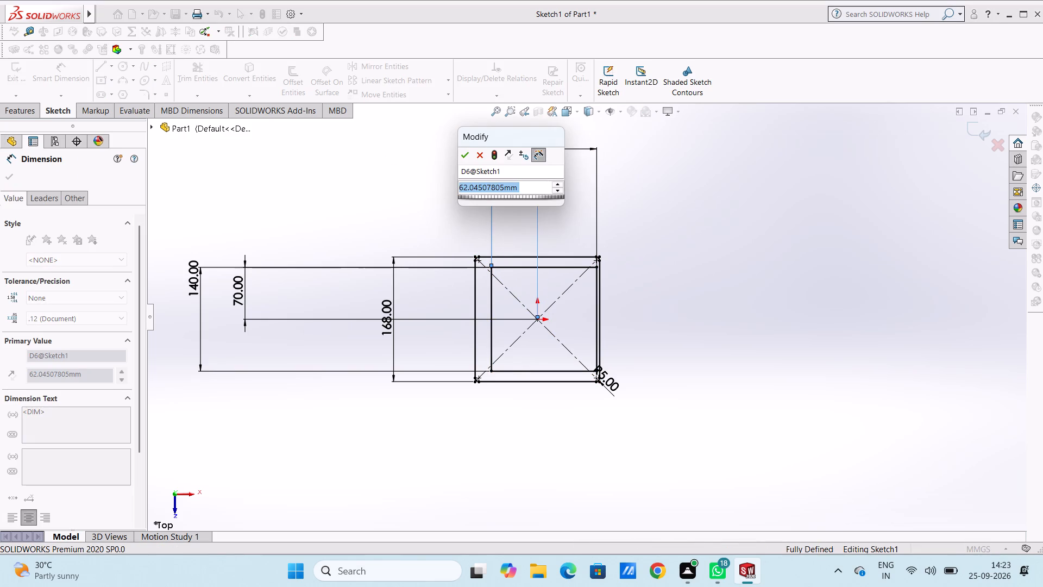
pyautogui.write('72')
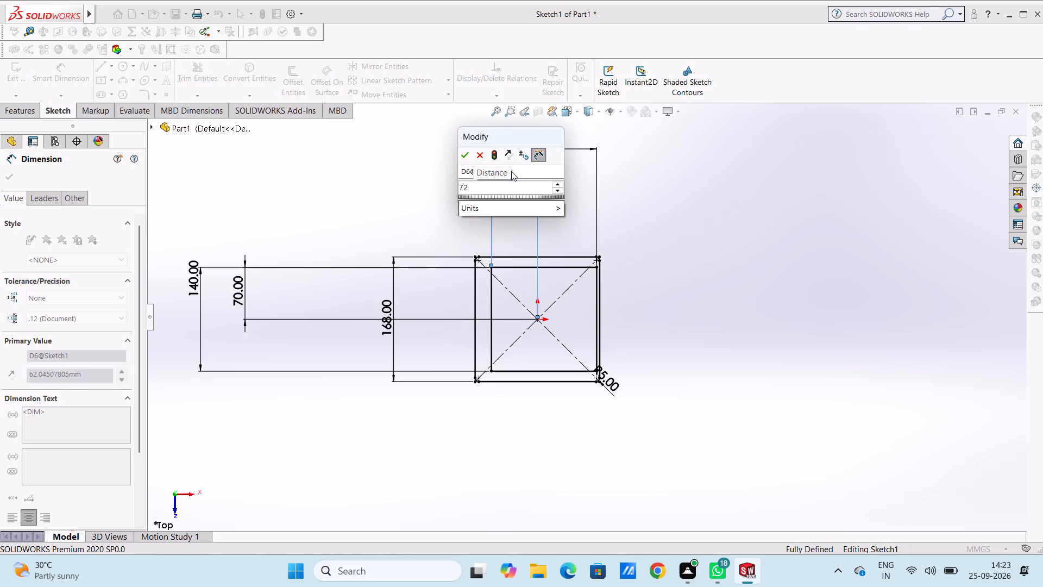
pyautogui.press('BackSpace')
pyautogui.press('1')
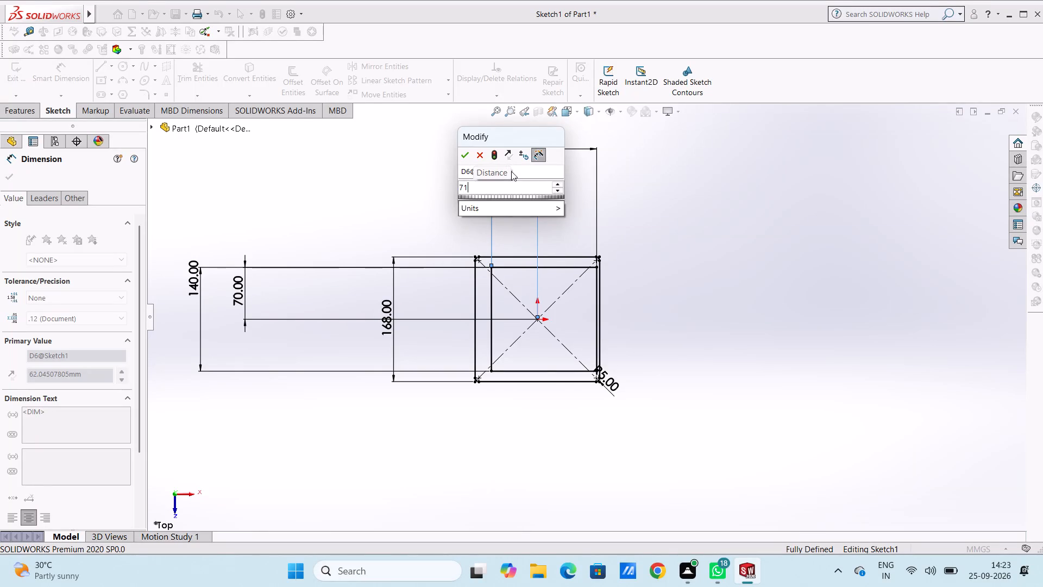
pyautogui.press('Return')
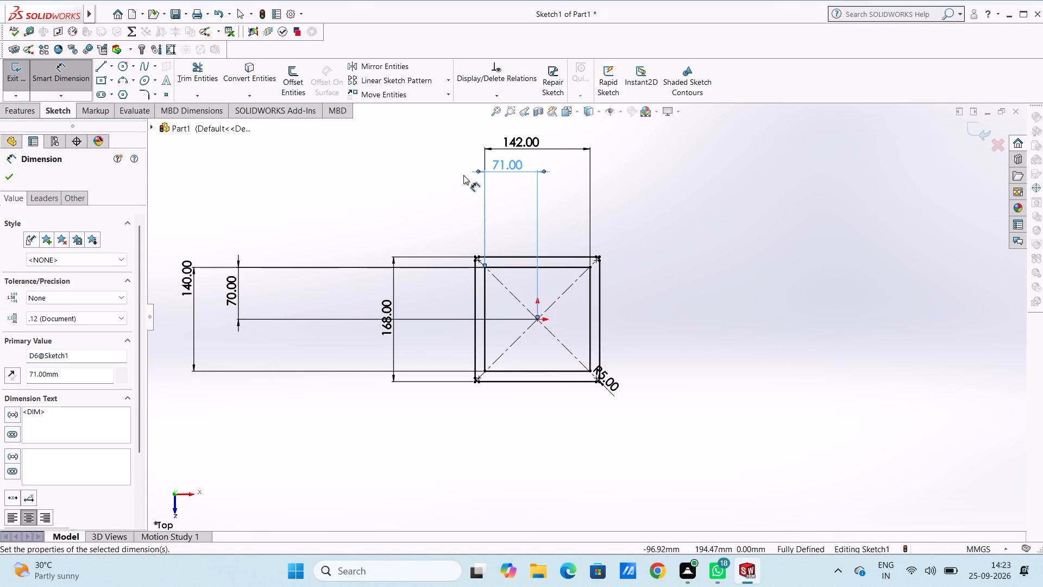
pyautogui.click(463, 175)
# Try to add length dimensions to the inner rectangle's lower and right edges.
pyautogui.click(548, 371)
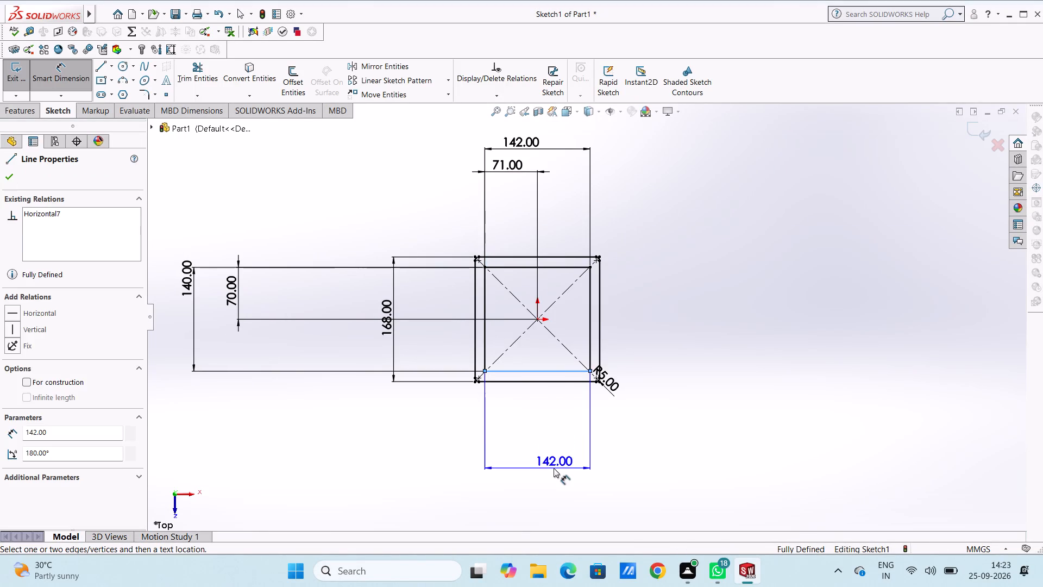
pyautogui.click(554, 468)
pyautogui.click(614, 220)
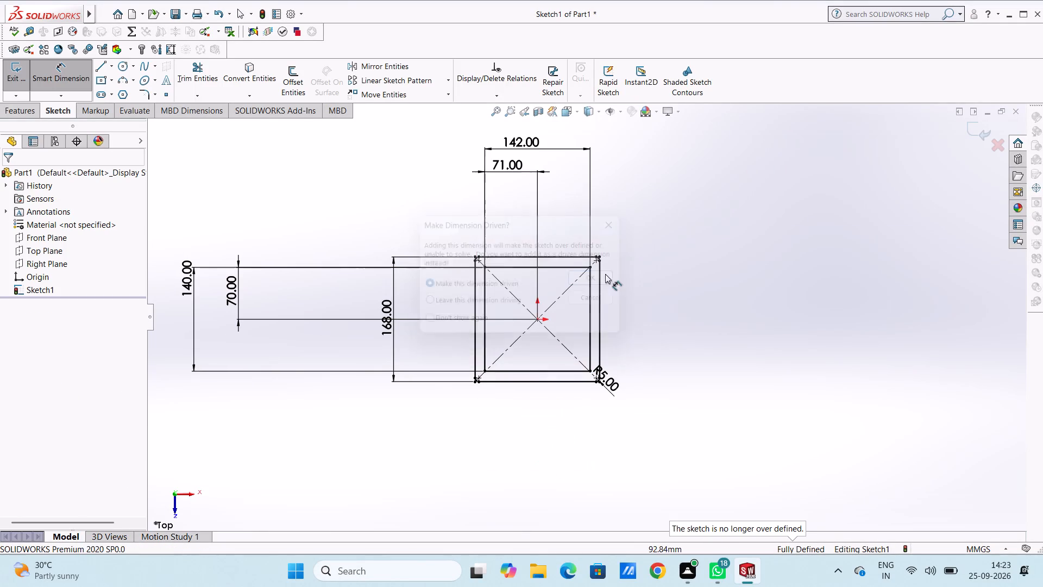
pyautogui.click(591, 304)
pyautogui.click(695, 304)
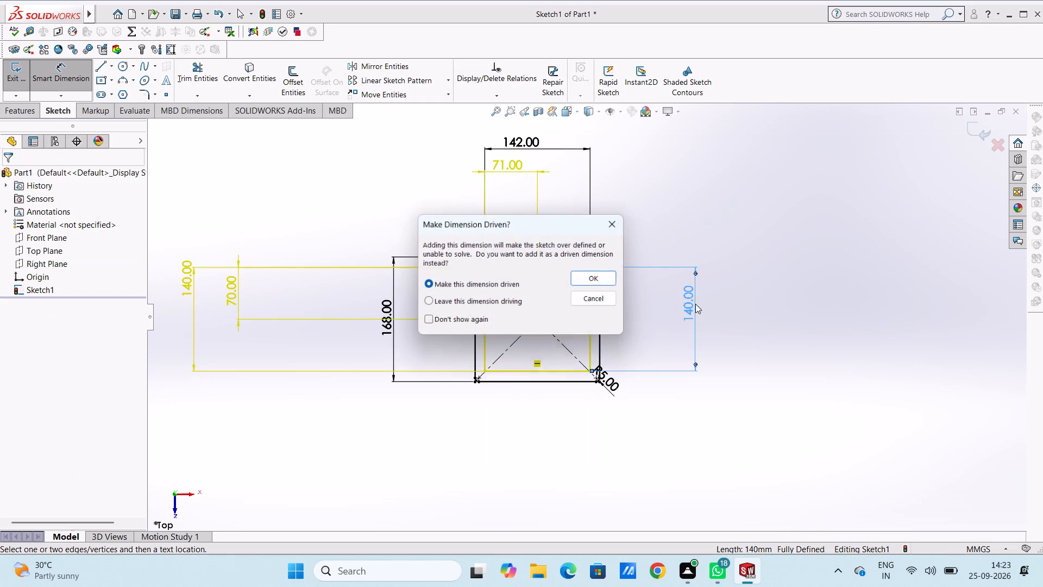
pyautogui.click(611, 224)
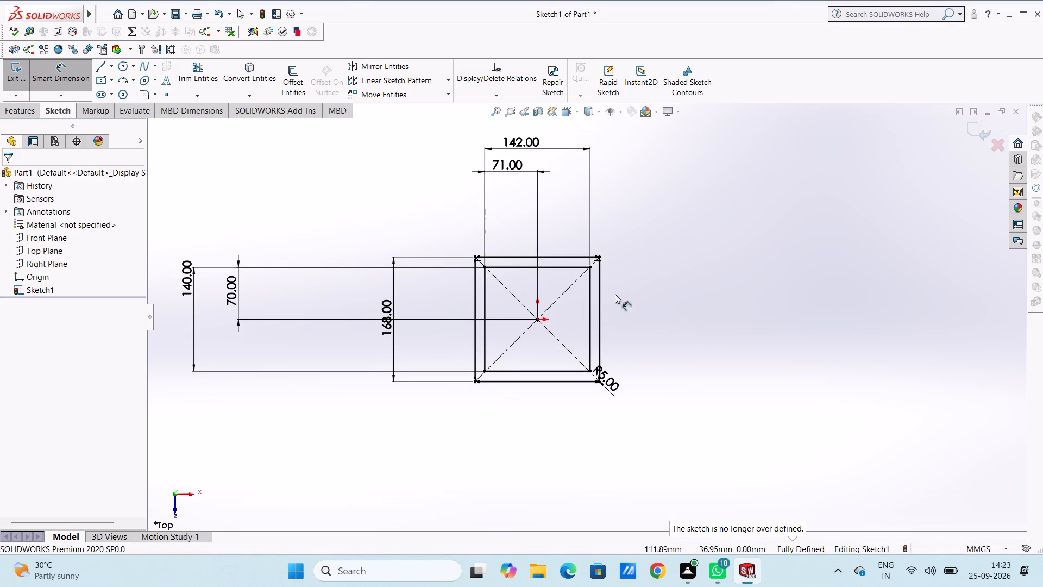
# Sketch a circle of 5 mm radius centred on the inner rectangle's upper-left corner.
pyautogui.scroll(-5, 594, 314)
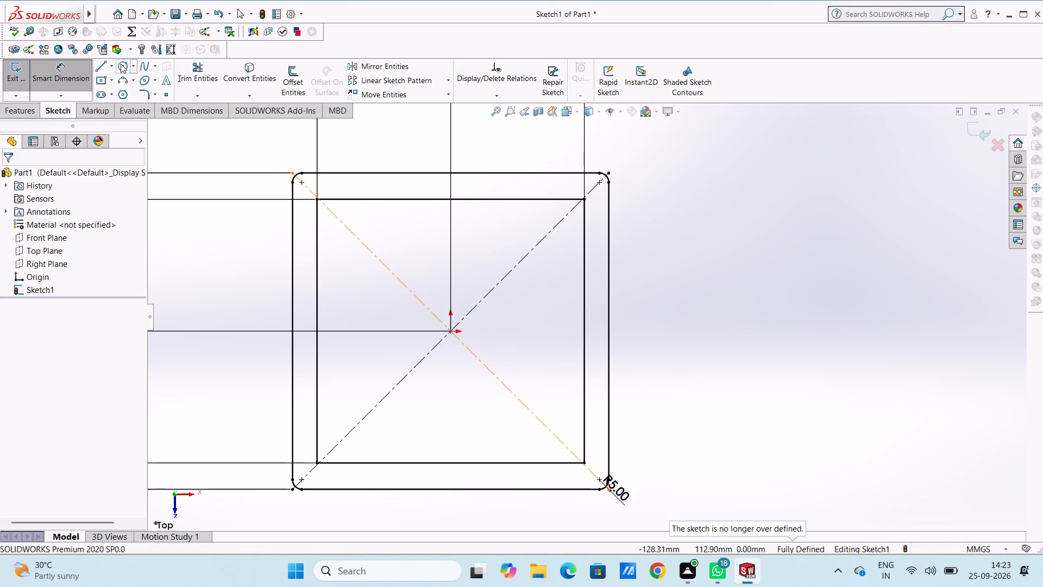
pyautogui.click(121, 63)
pyautogui.scroll(-3, 303, 183)
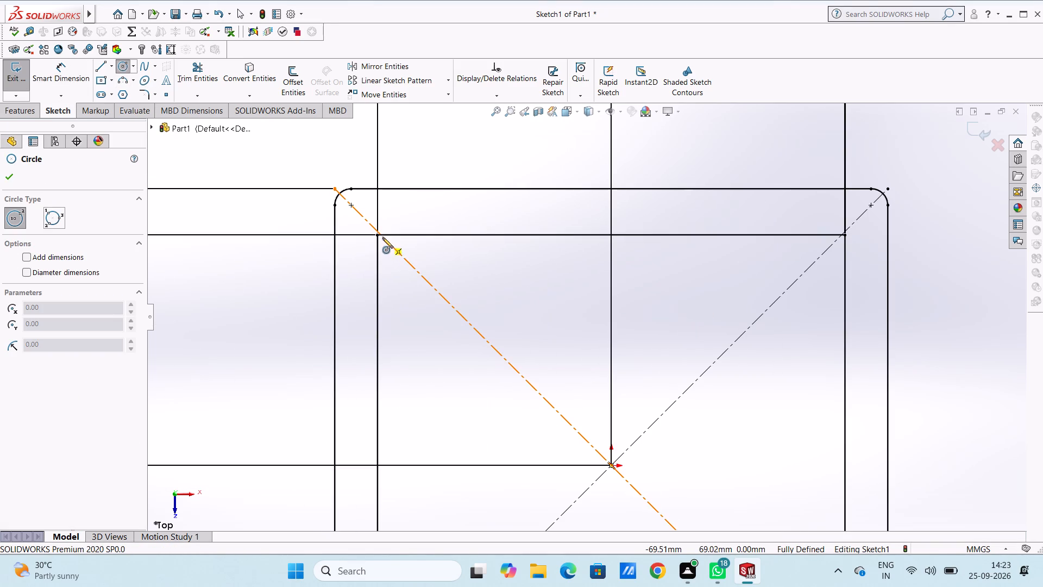
pyautogui.scroll(-5, 382, 239)
pyautogui.scroll(-3, 438, 258)
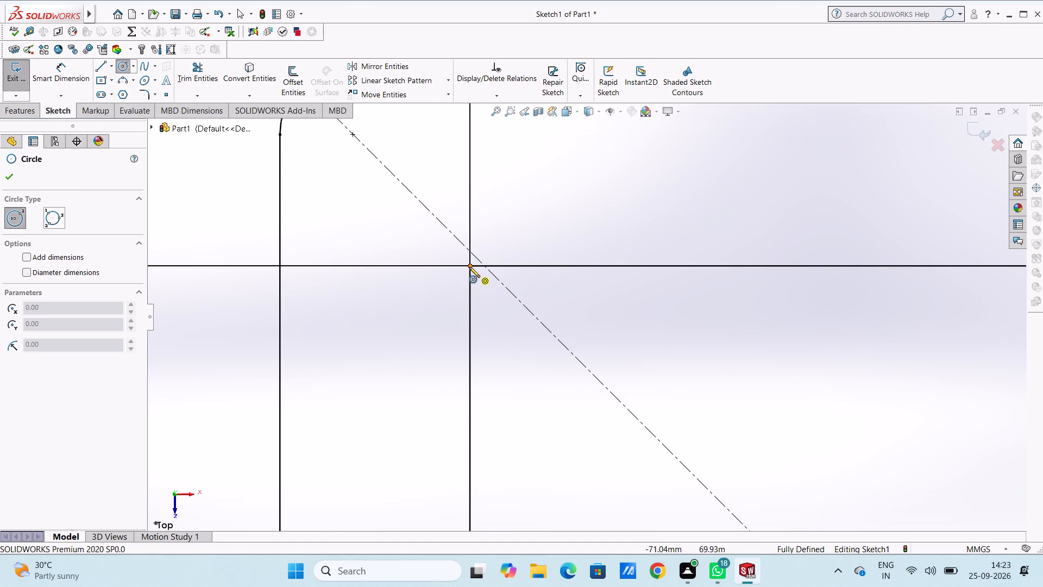
pyautogui.click(469, 267)
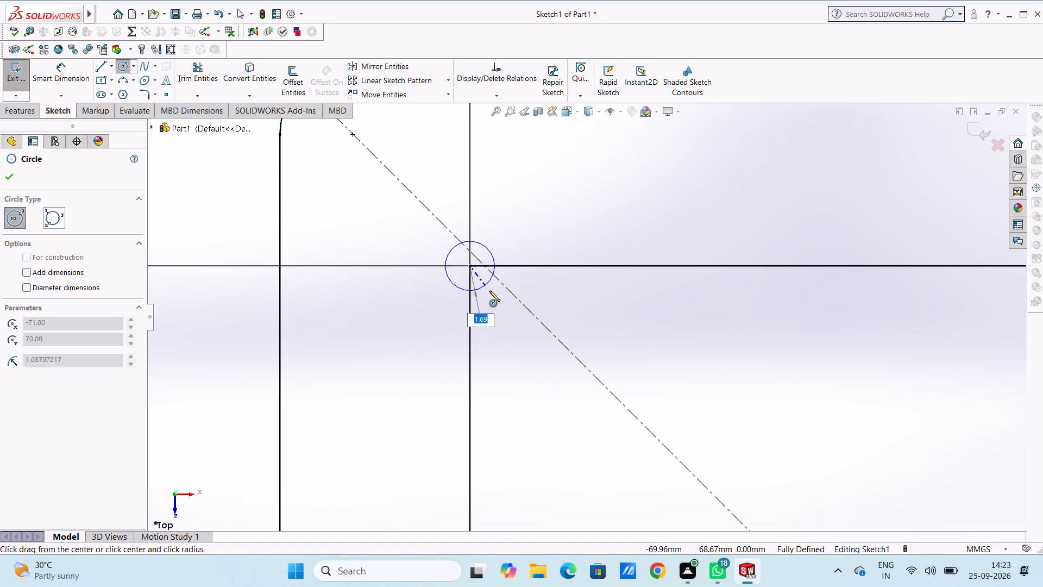
pyautogui.scroll(6, 495, 301)
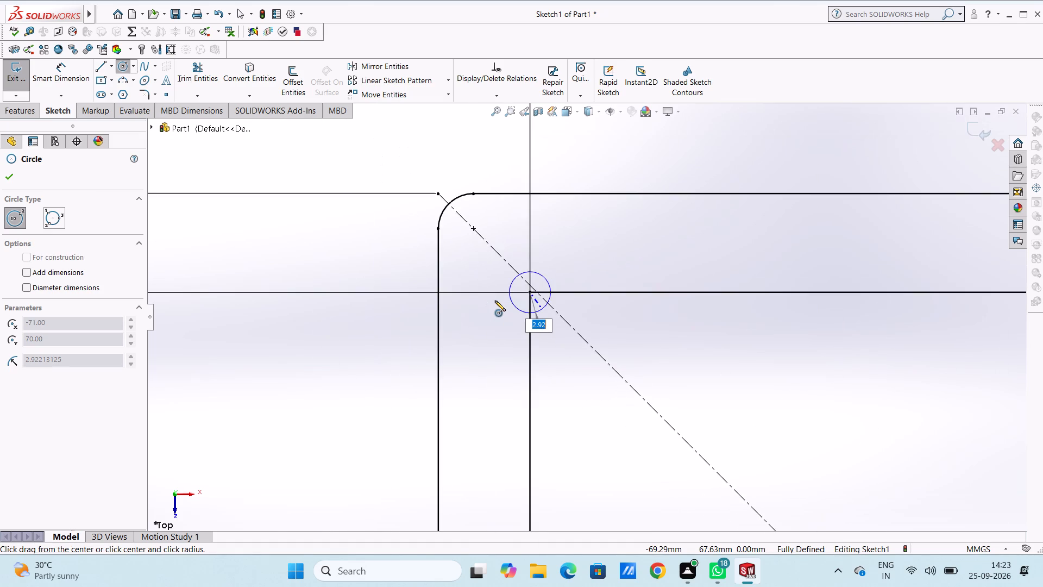
pyautogui.scroll(3, 495, 301)
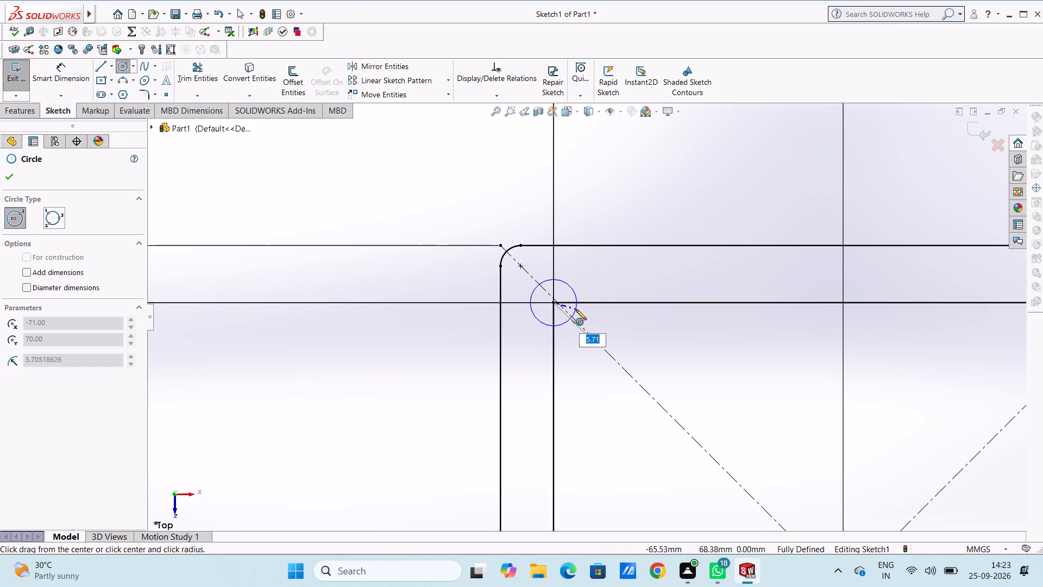
pyautogui.press('5')
pyautogui.press('Return')
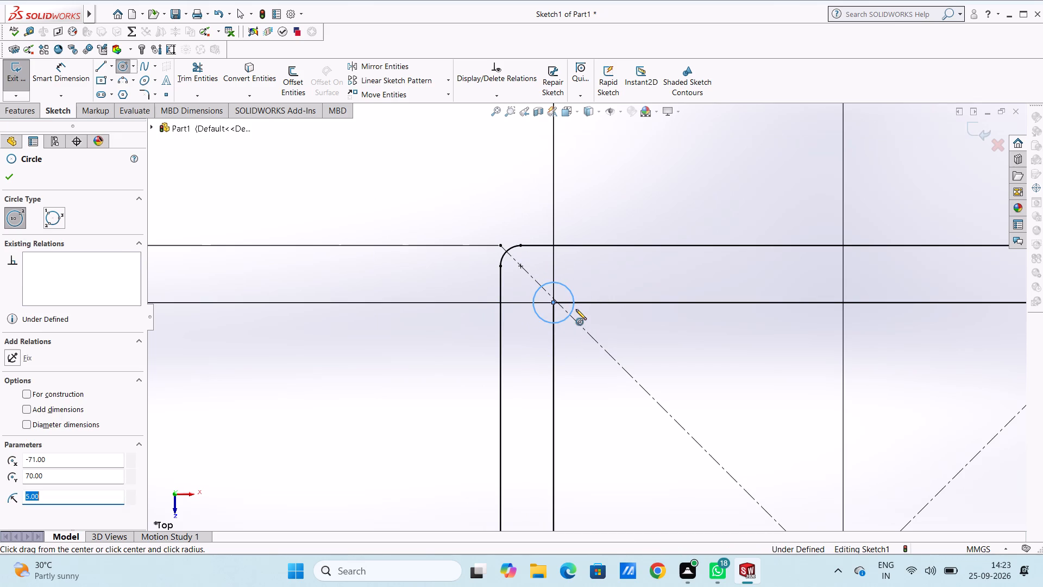
# Sketch a circle of 7.5 mm radius centred on the inner rectangle's upper-right corner.
pyautogui.scroll(8, 576, 309)
pyautogui.scroll(-4, 633, 317)
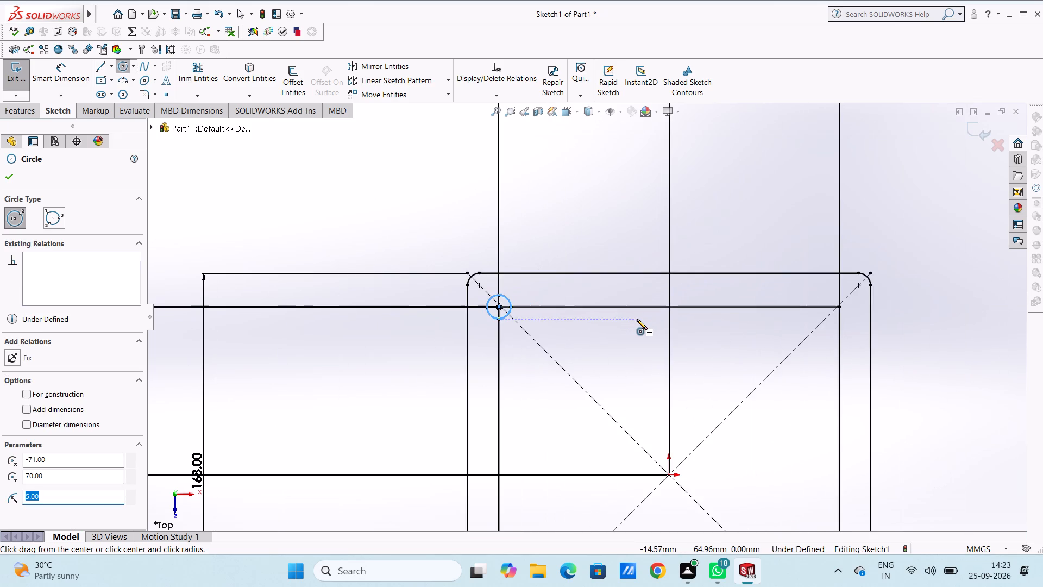
pyautogui.scroll(4, 637, 319)
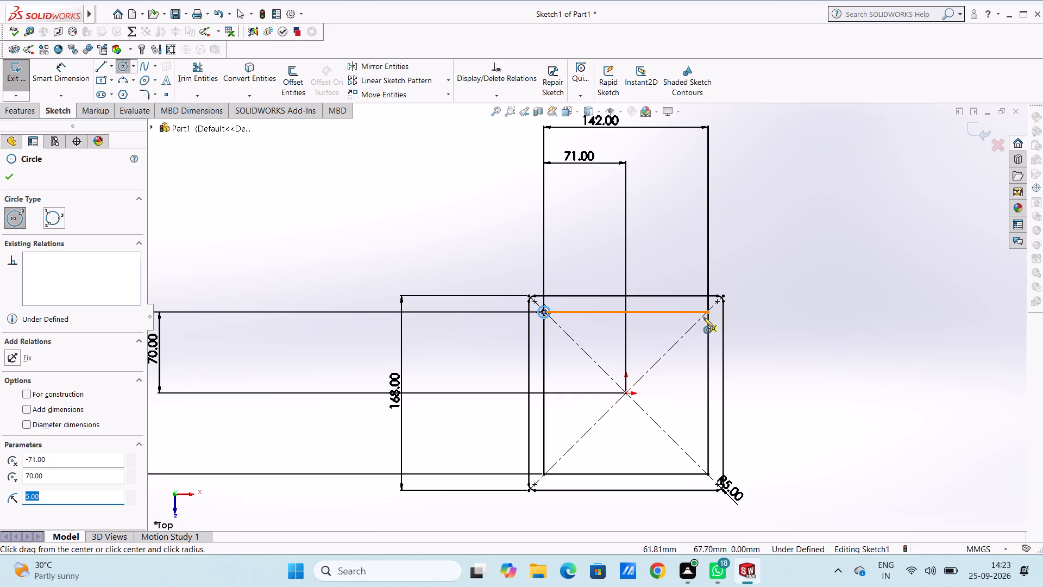
pyautogui.scroll(-6, 709, 315)
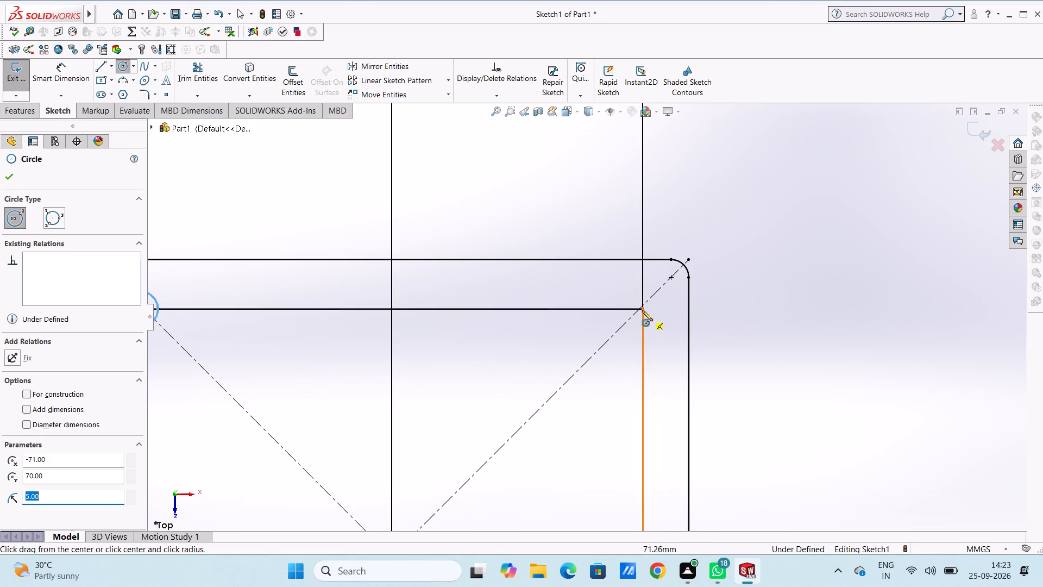
pyautogui.click(643, 310)
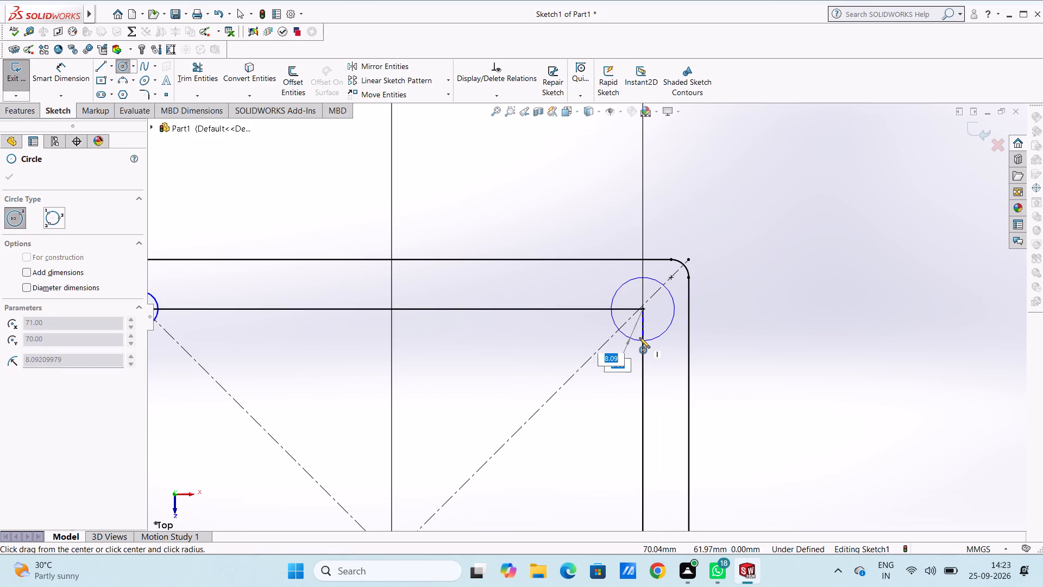
pyautogui.write('7.5')
pyautogui.press('Return')
# Sketch a circle of 7.5 mm radius centred on the inner rectangle's lower-left corner.
pyautogui.scroll(13, 639, 338)
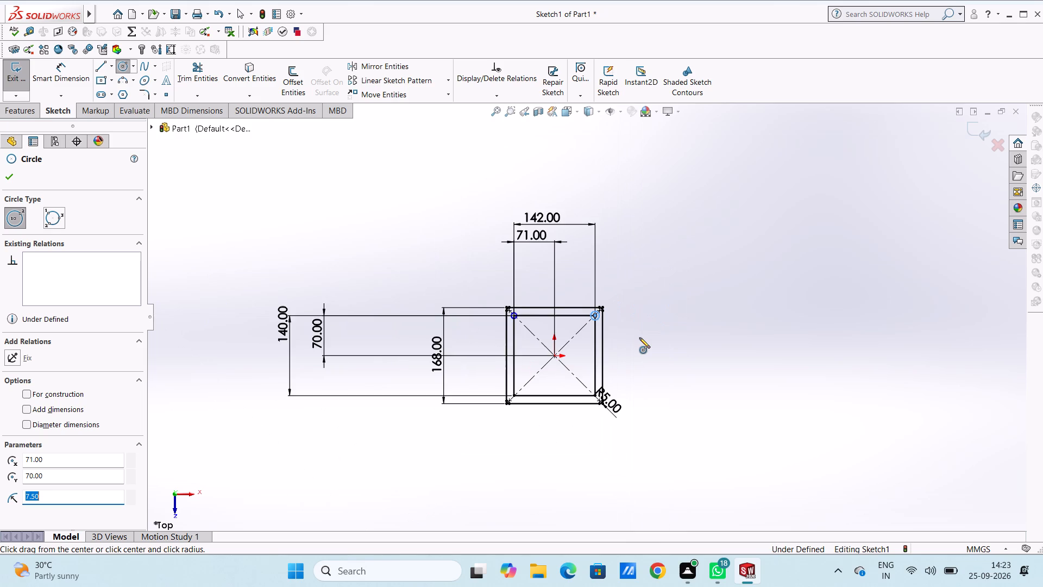
pyautogui.scroll(-4, 551, 398)
pyautogui.scroll(-4, 498, 355)
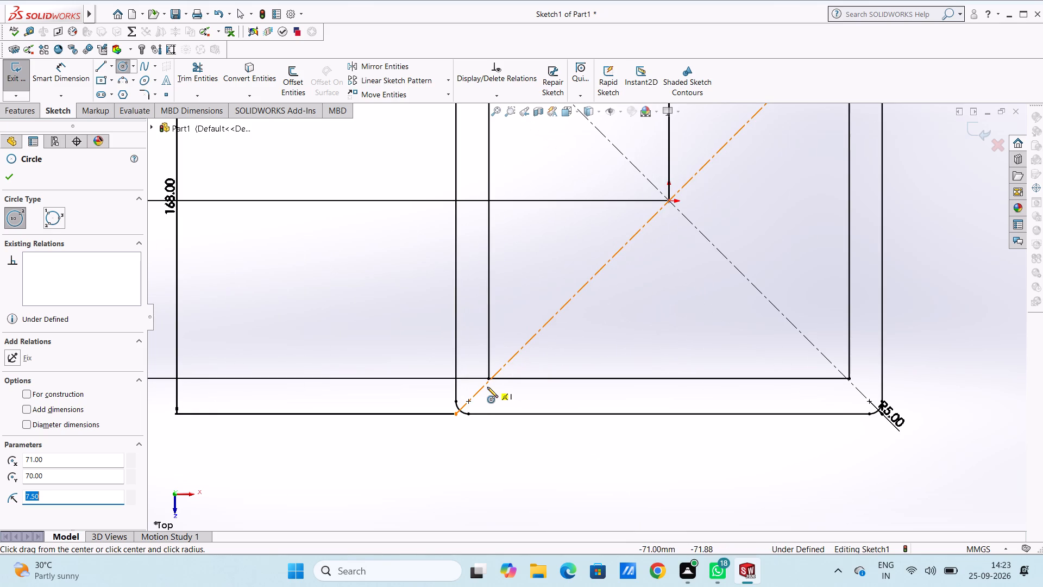
pyautogui.click(489, 377)
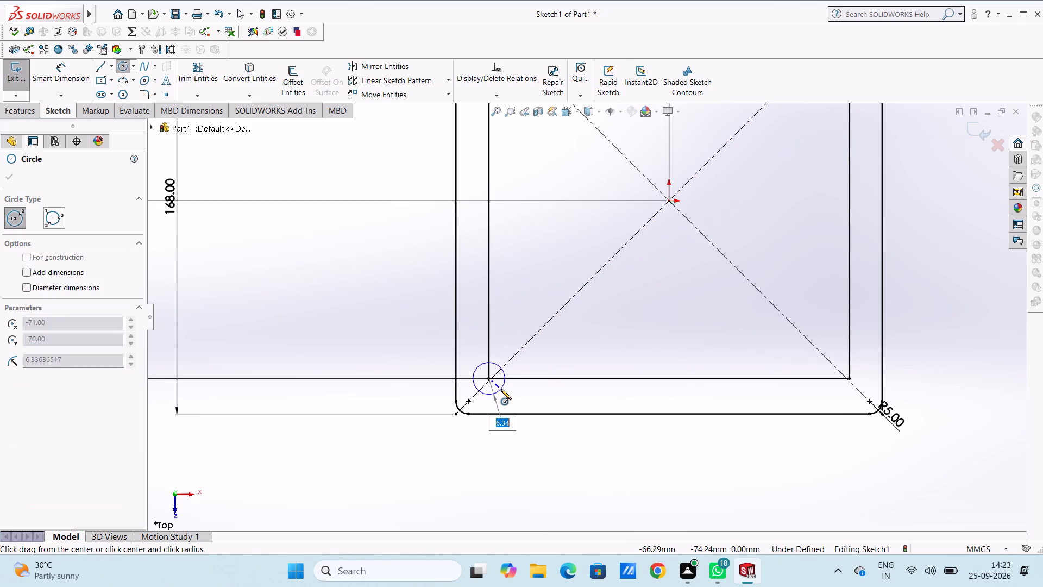
pyautogui.write('7.5')
pyautogui.press('Return')
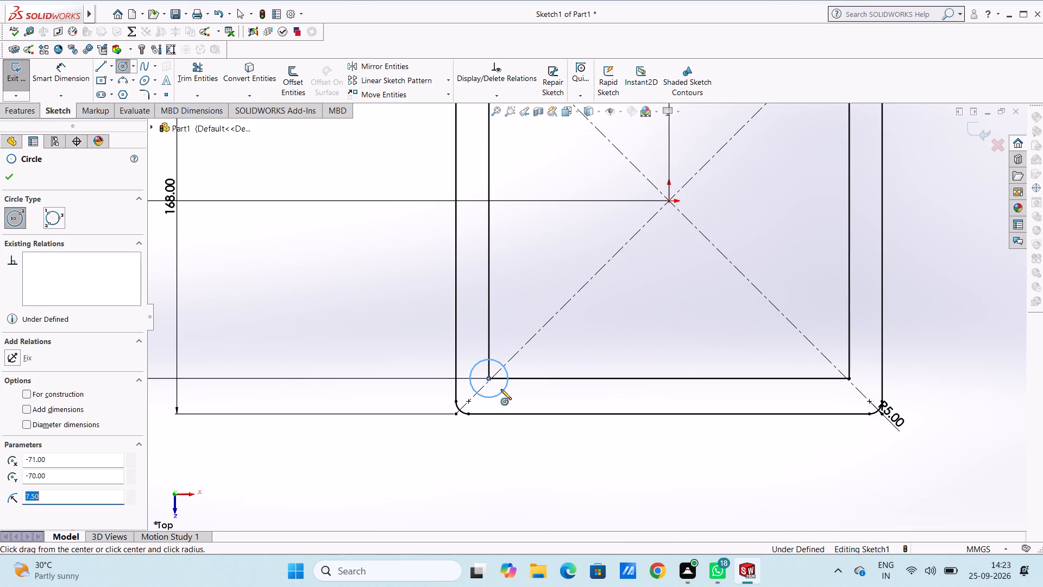
# Sketch a circle of 7.5 mm radius centred on the inner rectangle's lower-right corner, then leave the Circle tool.
pyautogui.click(851, 379)
pyautogui.write('7.5')
pyautogui.press('Return')
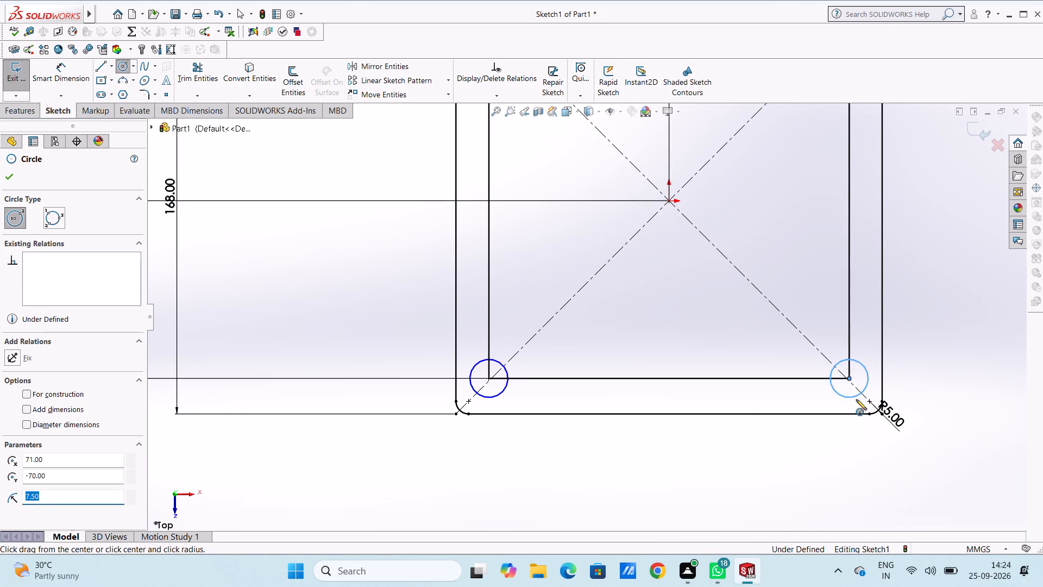
pyautogui.press('Escape')
pyautogui.press('Escape')
# Dimension the upper-left corner circle's diameter as 15 mm.
pyautogui.scroll(5, 856, 399)
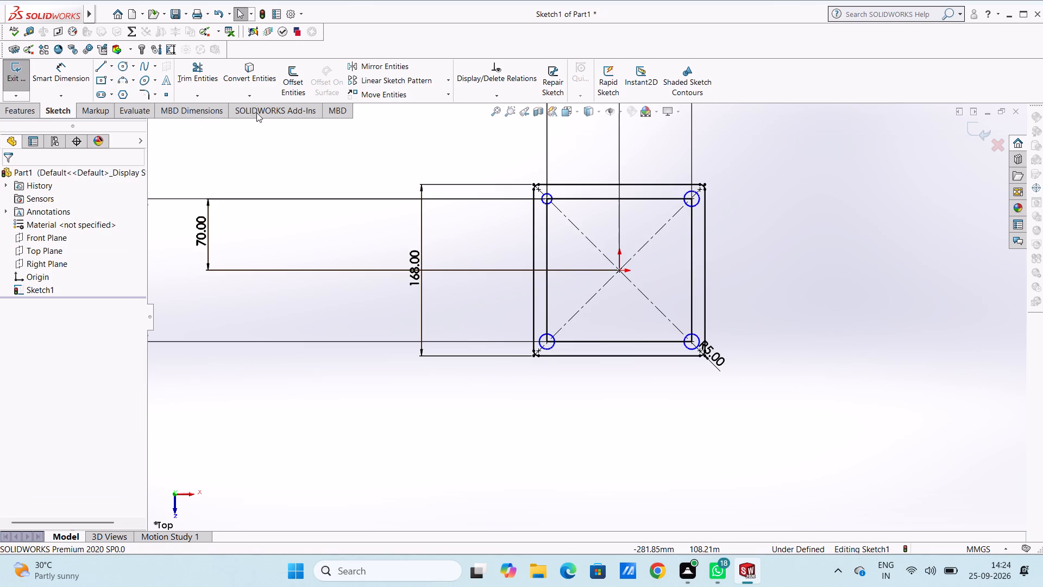
pyautogui.click(57, 67)
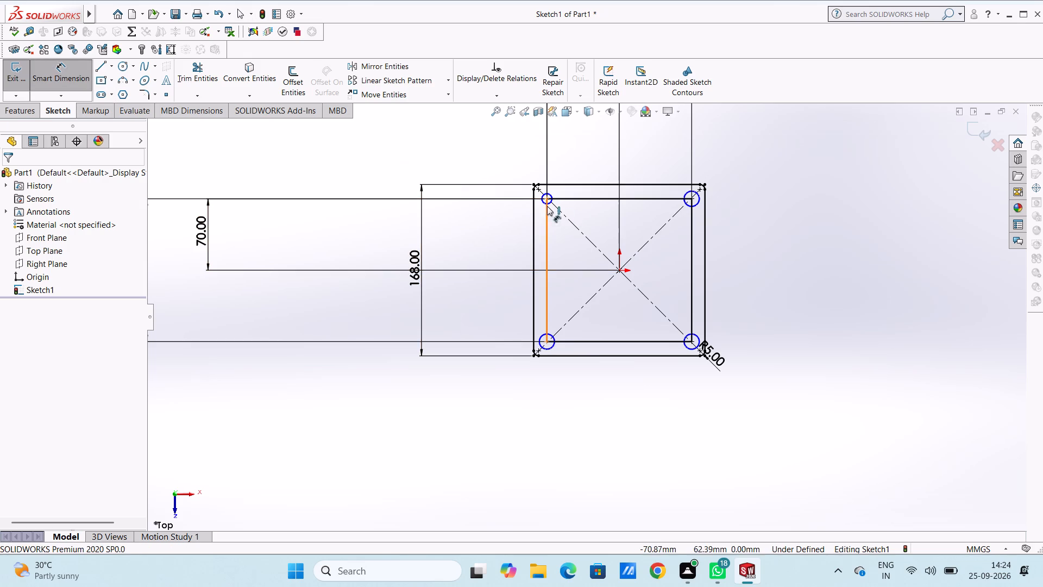
pyautogui.click(541, 200)
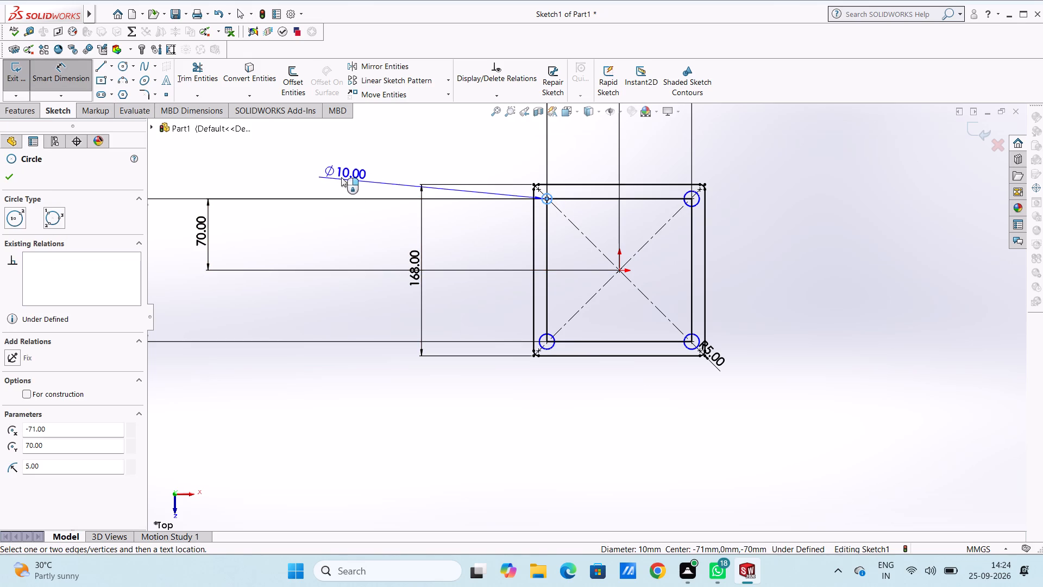
pyautogui.click(329, 161)
pyautogui.write('15')
pyautogui.press('Return')
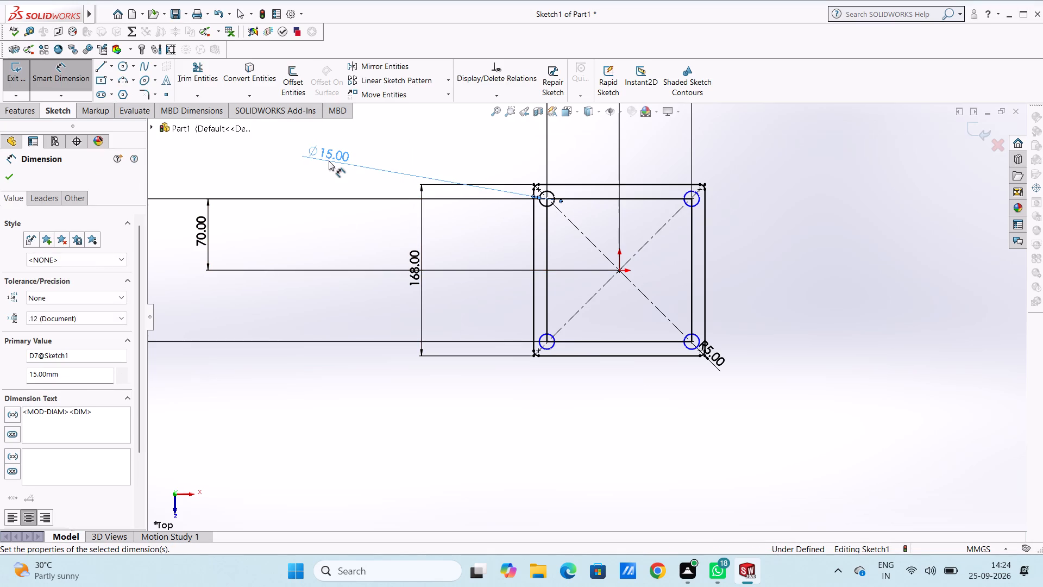
pyautogui.click(349, 237)
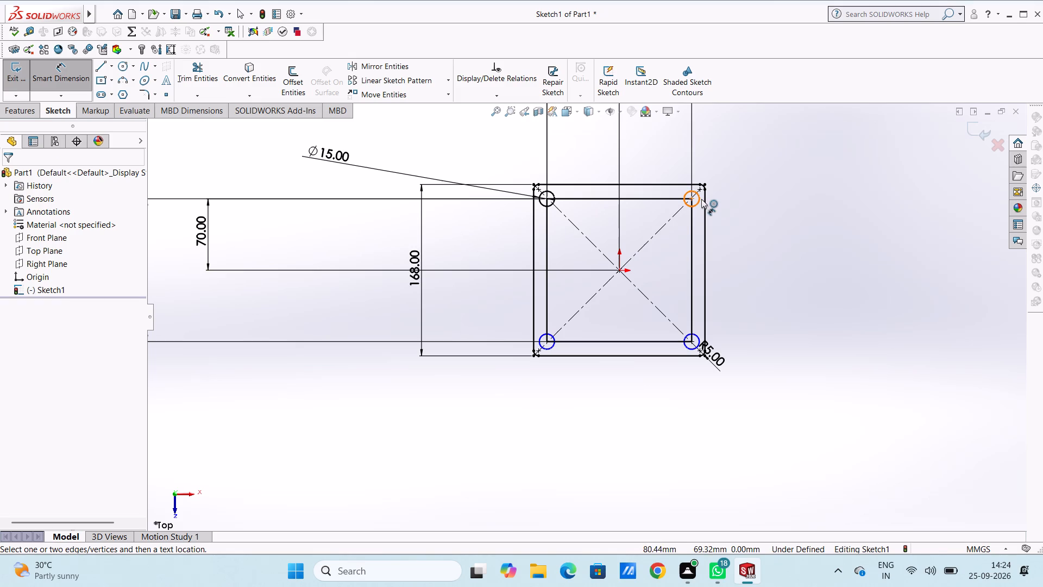
# Add 15 mm diameter dimensions to the upper-right, lower-right and lower-left corner circles.
pyautogui.click(701, 199)
pyautogui.click(894, 304)
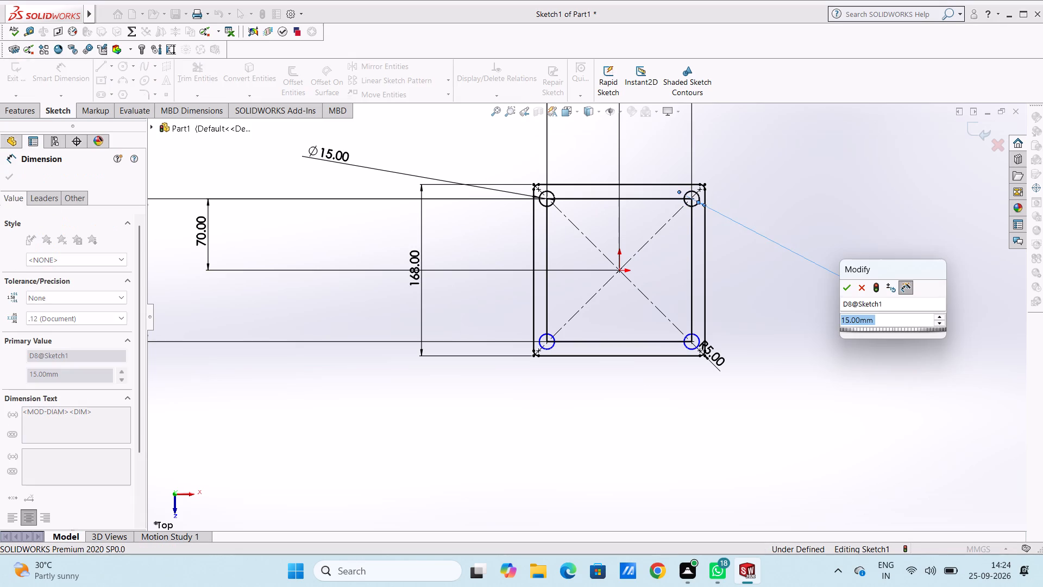
pyautogui.click(846, 288)
pyautogui.click(800, 285)
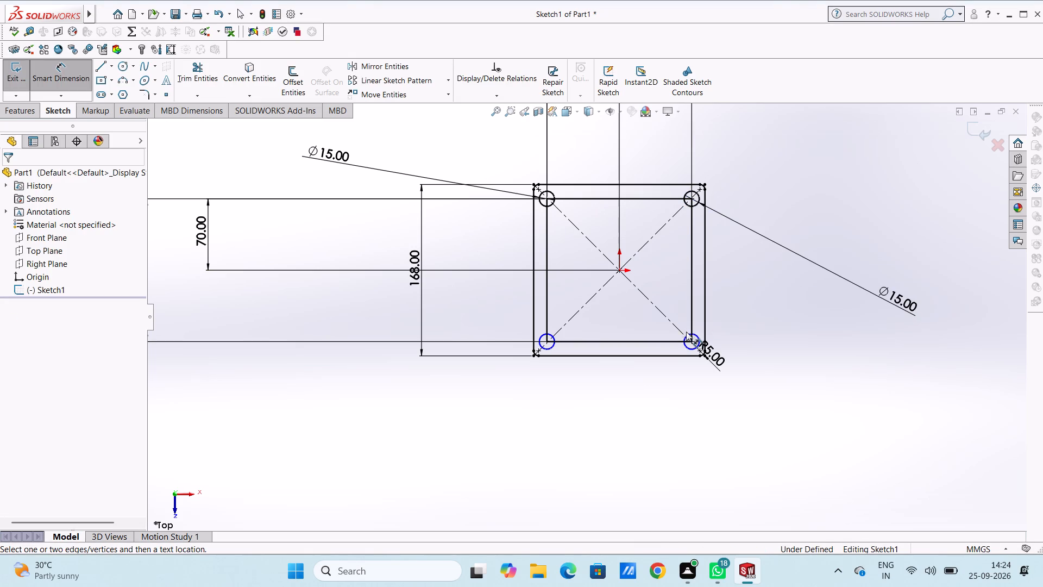
pyautogui.click(695, 335)
pyautogui.click(894, 254)
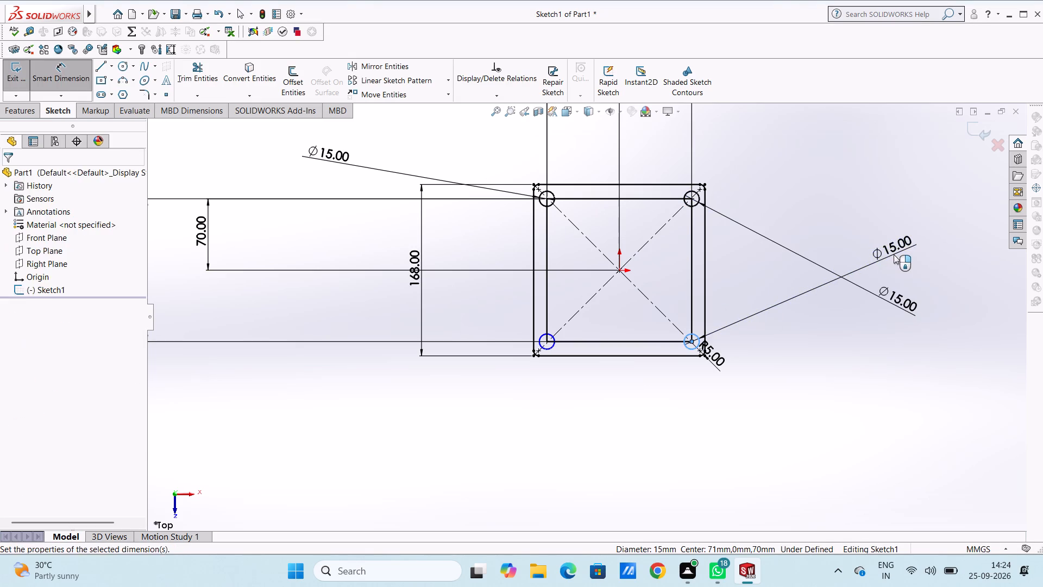
pyautogui.click(845, 238)
pyautogui.click(816, 220)
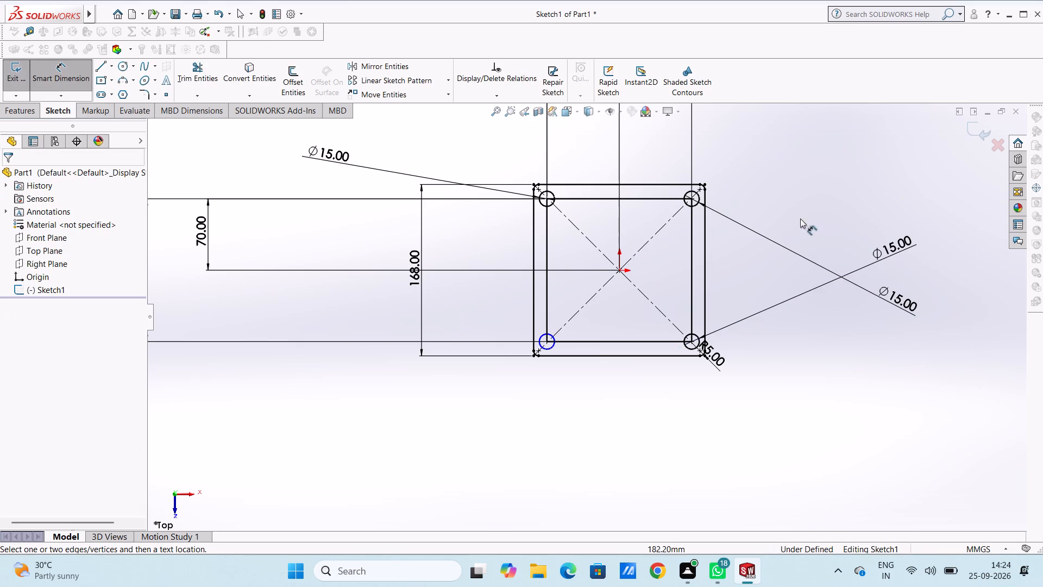
pyautogui.click(547, 349)
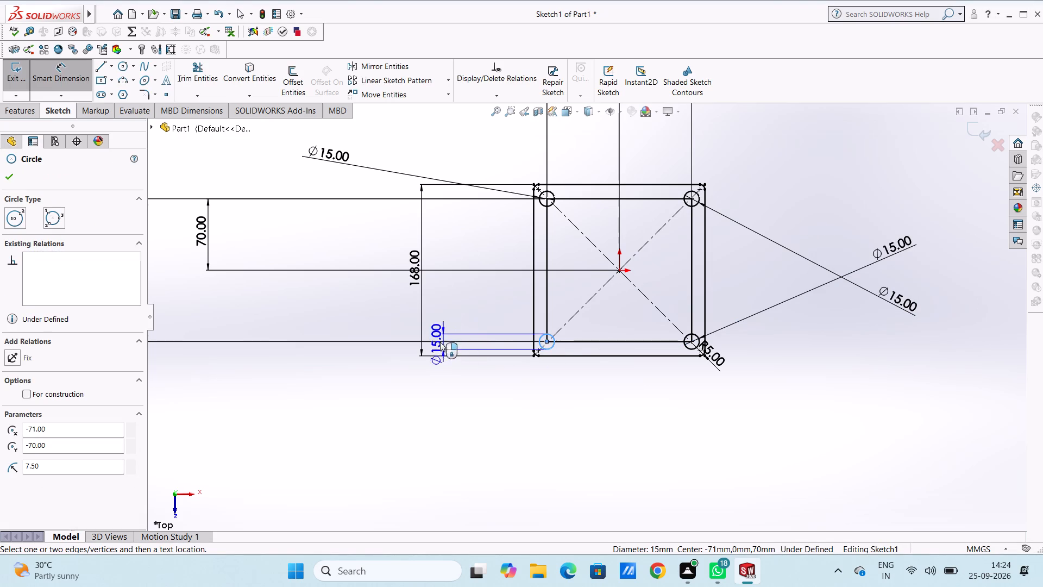
pyautogui.click(317, 234)
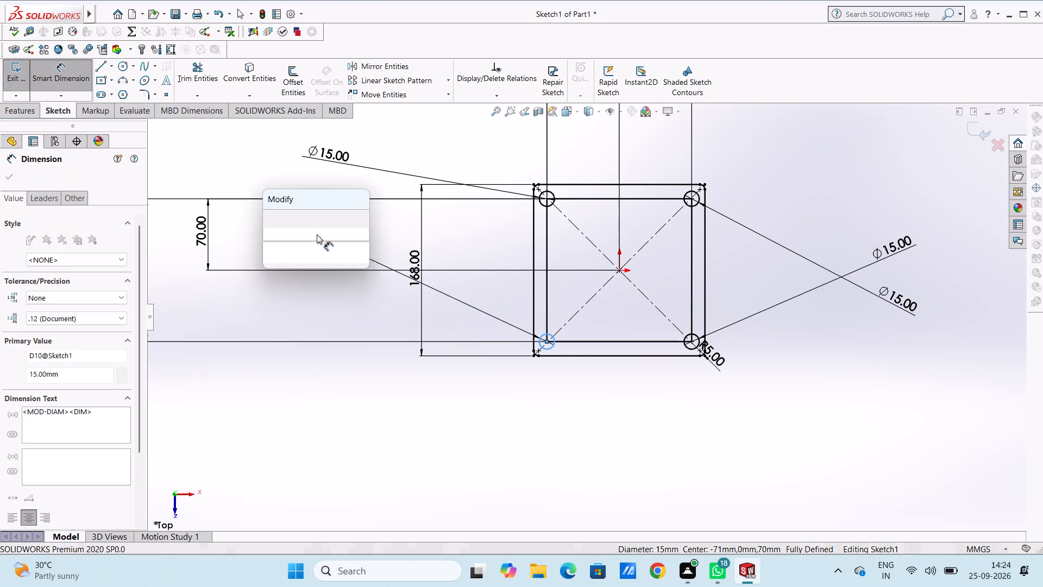
pyautogui.click(269, 222)
pyautogui.click(272, 247)
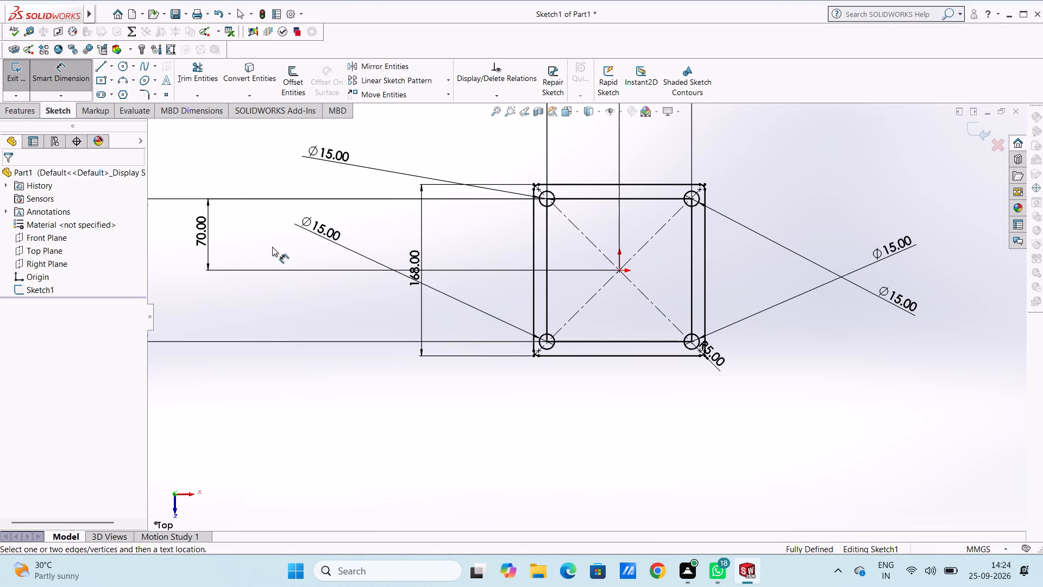
pyautogui.press('Escape')
pyautogui.press('Escape')
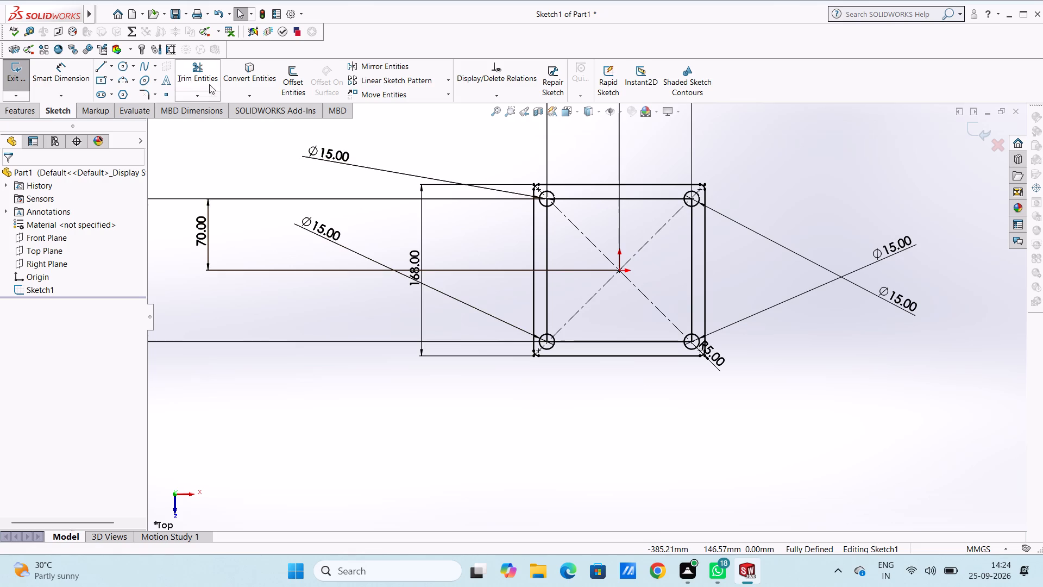
# Trim away the inner rectangle's four sides between the corner circles.
pyautogui.click(202, 72)
pyautogui.scroll(-1, 555, 235)
pyautogui.click(546, 229)
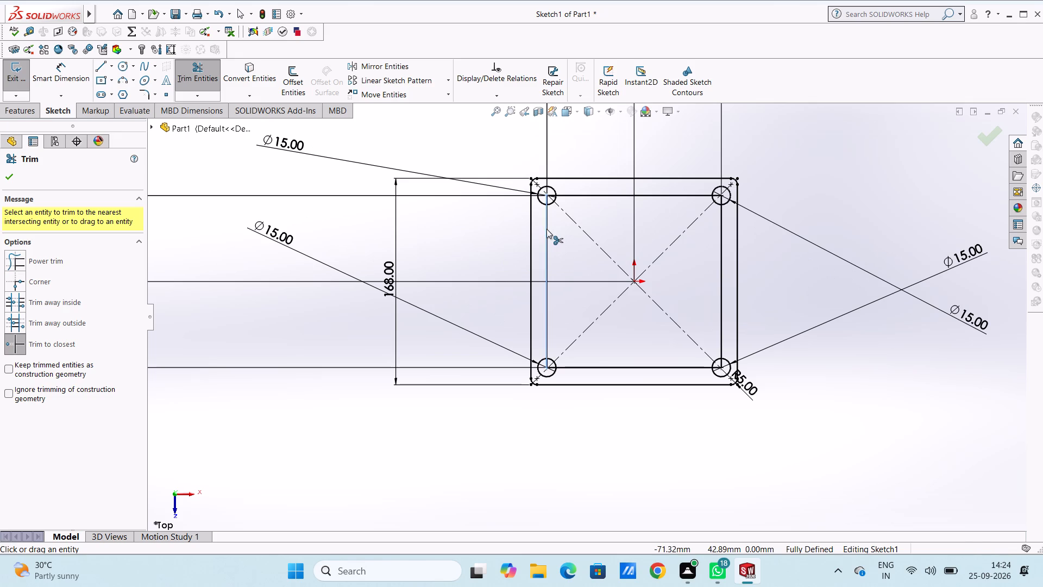
pyautogui.moveTo(566, 194); pyautogui.dragTo(582, 200)
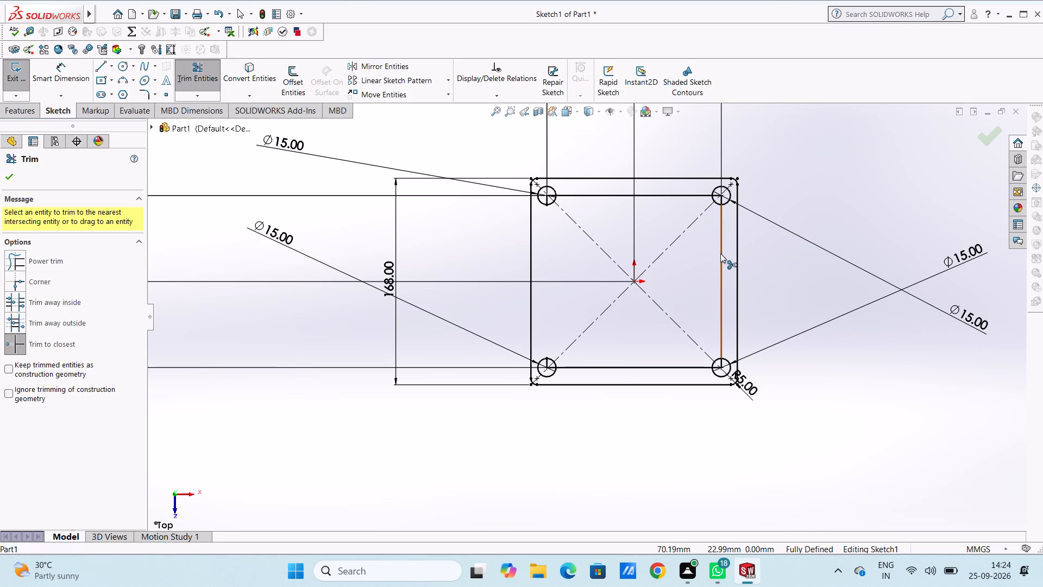
pyautogui.click(720, 253)
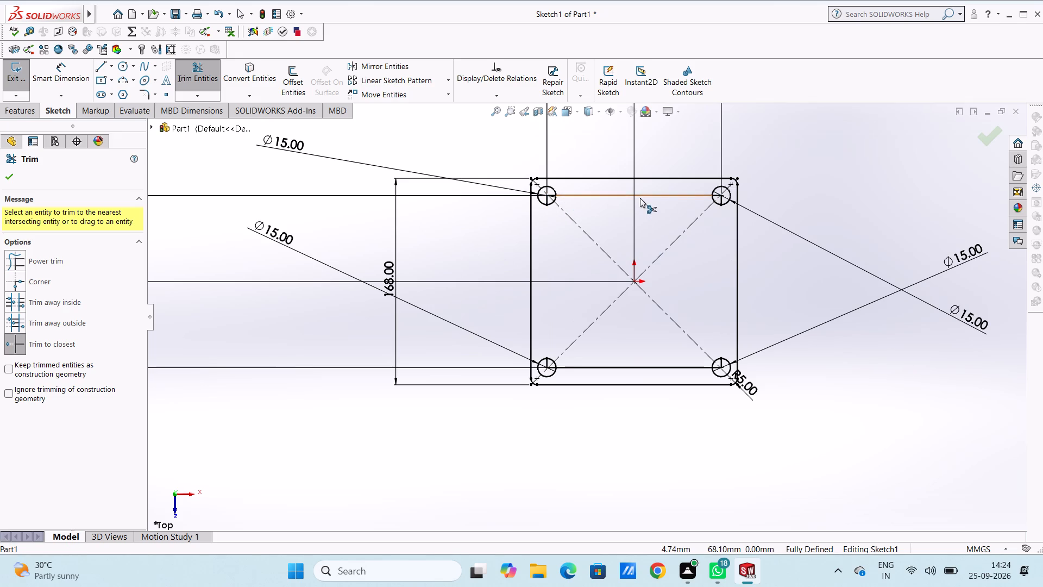
pyautogui.click(640, 198)
pyautogui.click(634, 367)
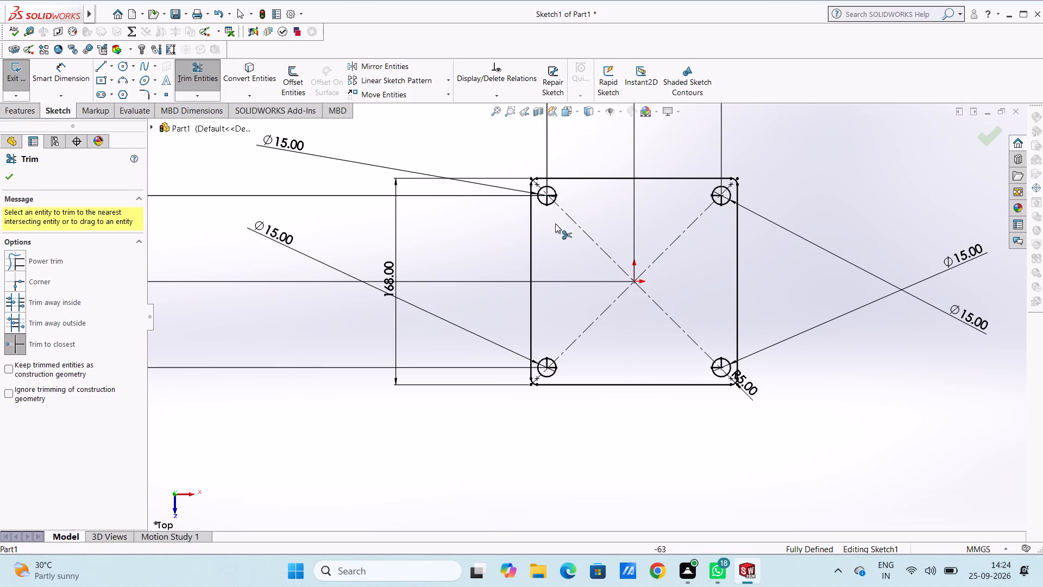
# Trim the leftover rectangle line segments inside the upper-left circle.
pyautogui.scroll(-11, 556, 214)
pyautogui.click(530, 269)
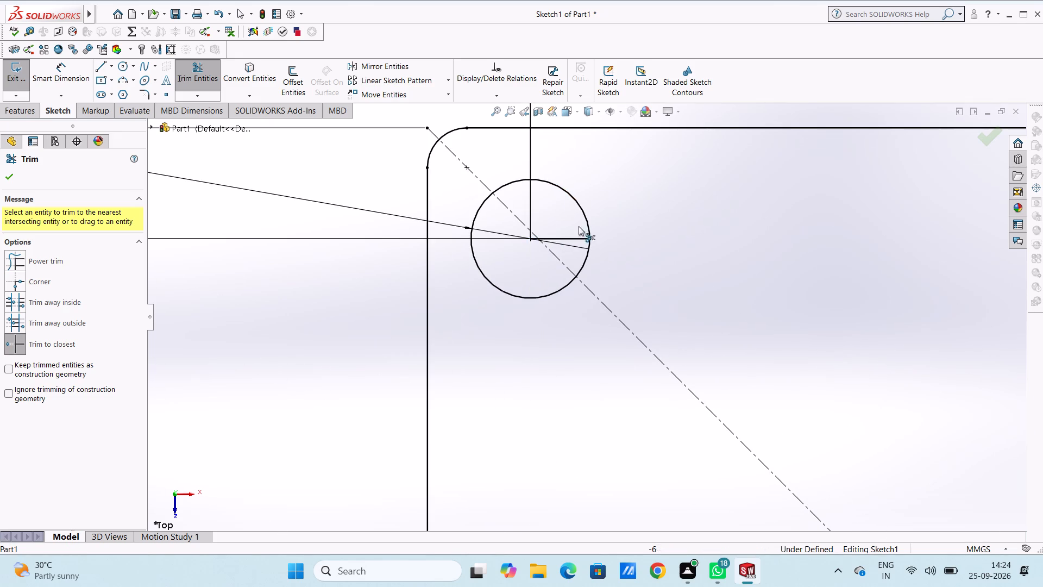
pyautogui.click(579, 238)
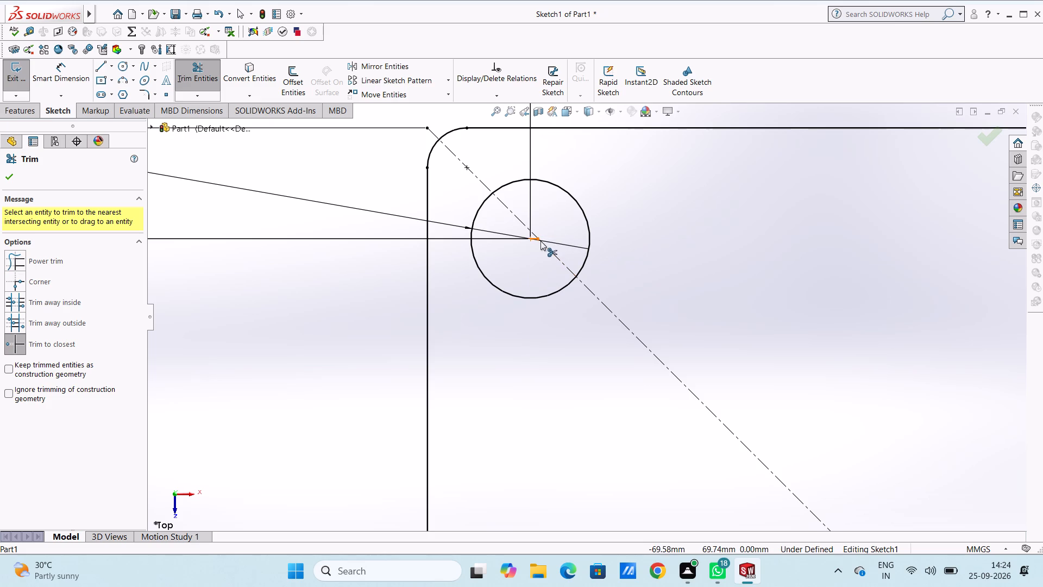
pyautogui.click(537, 240)
# Trim the leftover rectangle line segments inside the upper-right circle.
pyautogui.scroll(11, 536, 239)
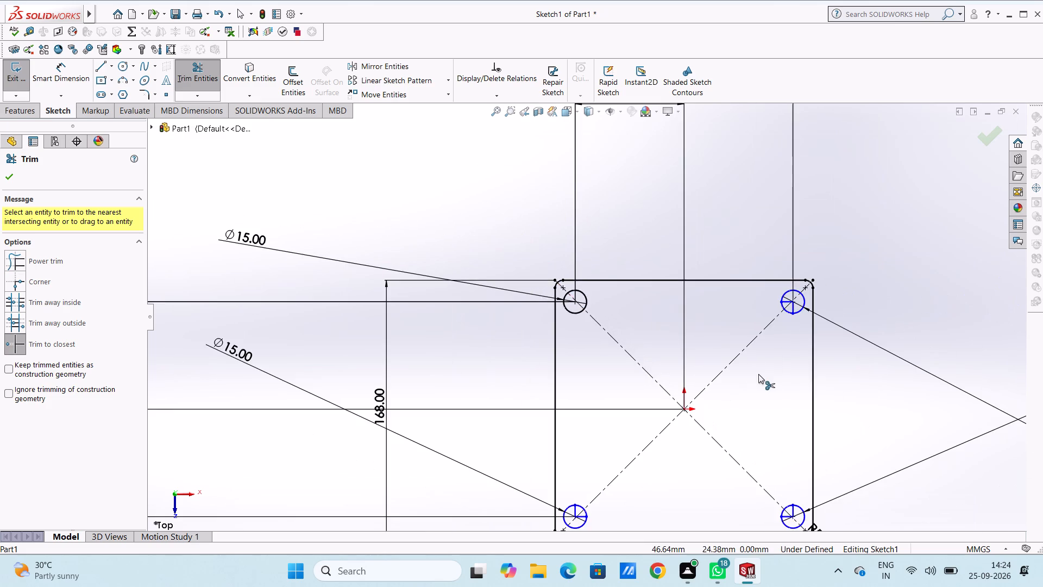
pyautogui.scroll(3, 756, 366)
pyautogui.scroll(-6, 750, 297)
pyautogui.scroll(-4, 522, 328)
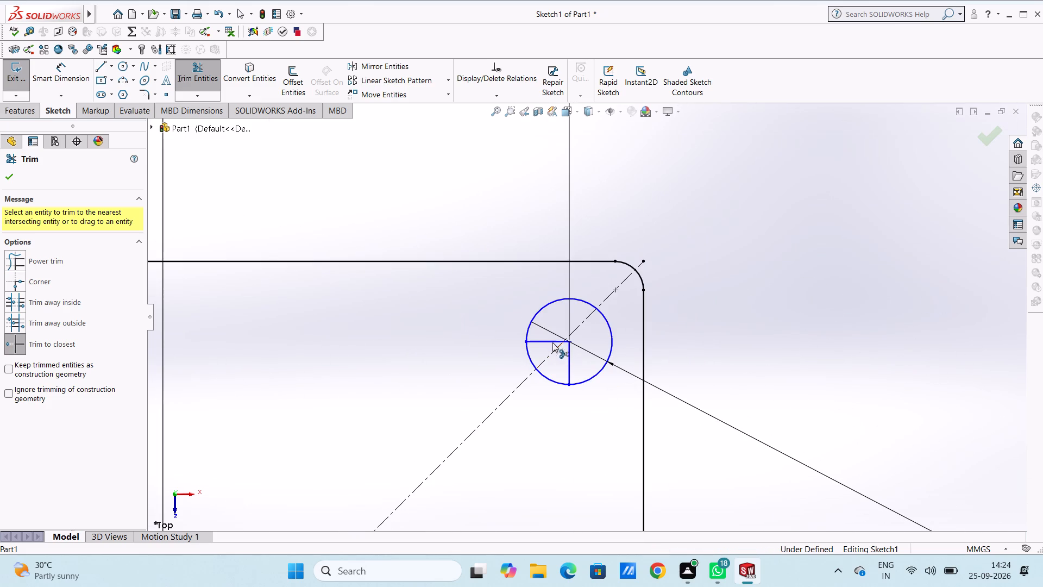
pyautogui.click(550, 339)
pyautogui.click(569, 352)
pyautogui.click(569, 341)
# Trim the leftover rectangle line segments inside the lower-left circle.
pyautogui.scroll(16, 569, 341)
pyautogui.scroll(-4, 520, 413)
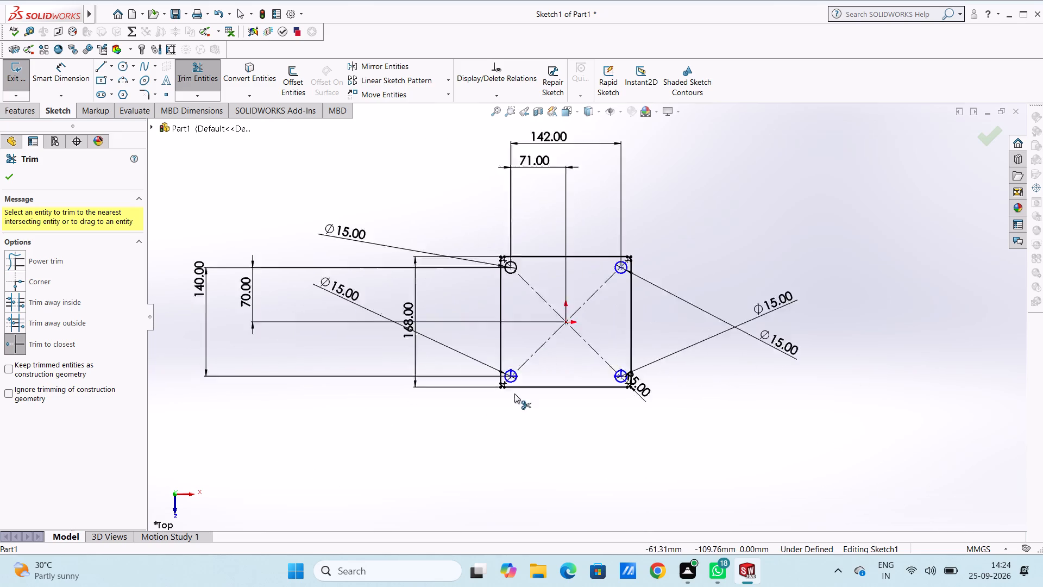
pyautogui.scroll(-1, 514, 394)
pyautogui.scroll(-6, 527, 317)
pyautogui.click(533, 376)
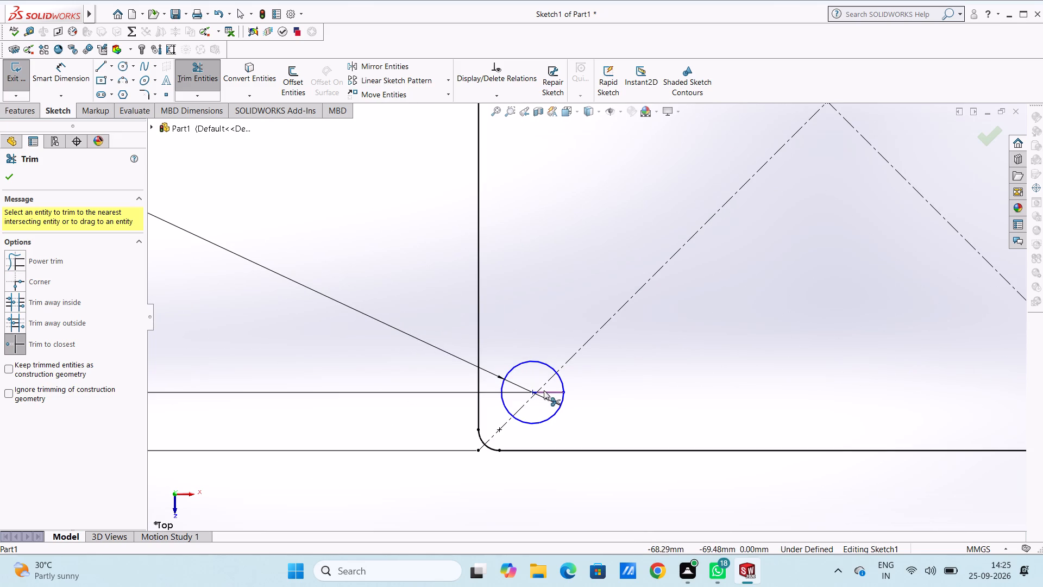
pyautogui.click(544, 390)
pyautogui.scroll(-1, 638, 365)
pyautogui.scroll(4, 638, 364)
pyautogui.scroll(-6, 566, 352)
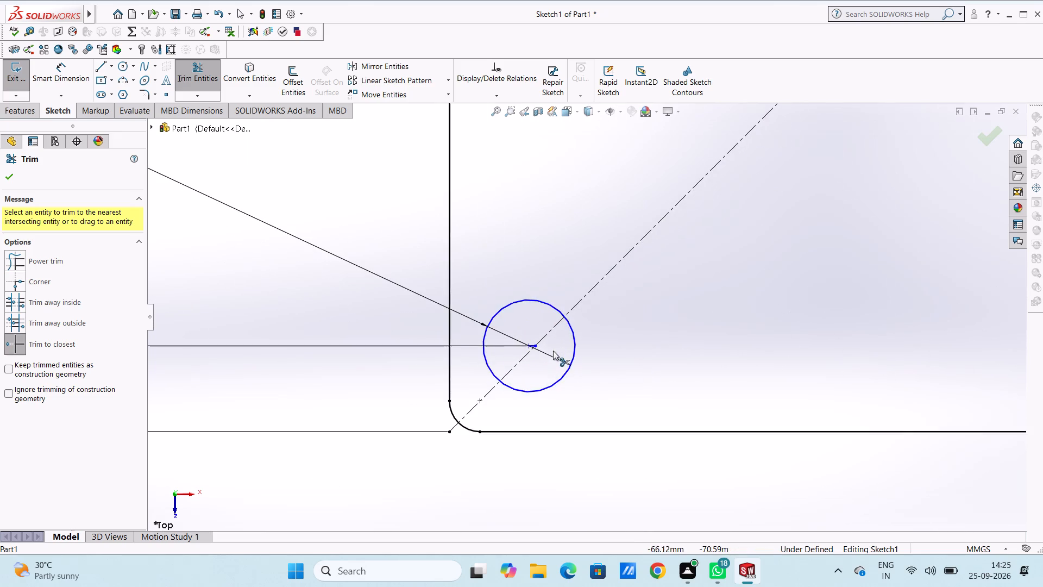
pyautogui.scroll(-6, 541, 348)
pyautogui.click(539, 330)
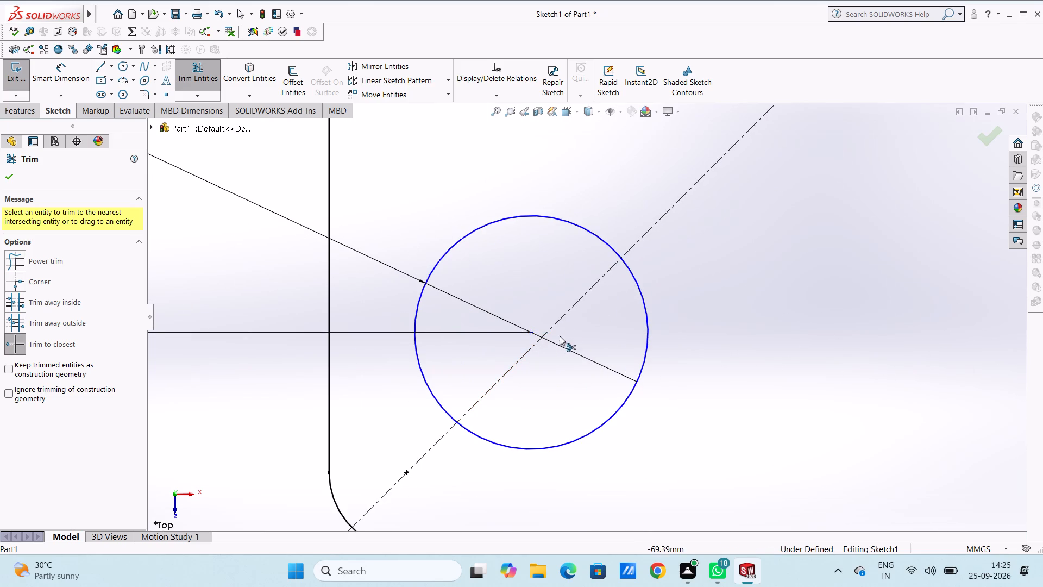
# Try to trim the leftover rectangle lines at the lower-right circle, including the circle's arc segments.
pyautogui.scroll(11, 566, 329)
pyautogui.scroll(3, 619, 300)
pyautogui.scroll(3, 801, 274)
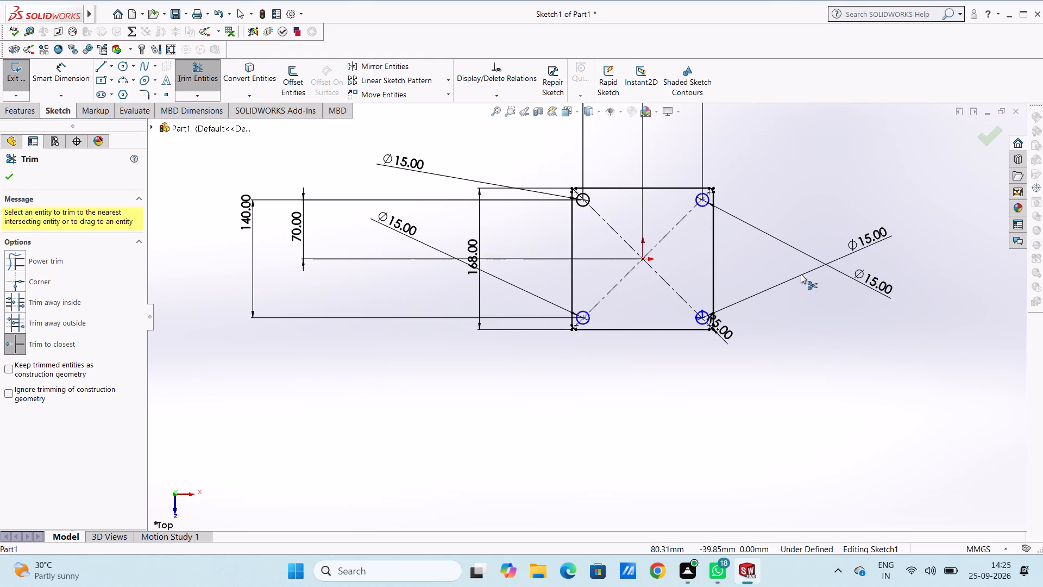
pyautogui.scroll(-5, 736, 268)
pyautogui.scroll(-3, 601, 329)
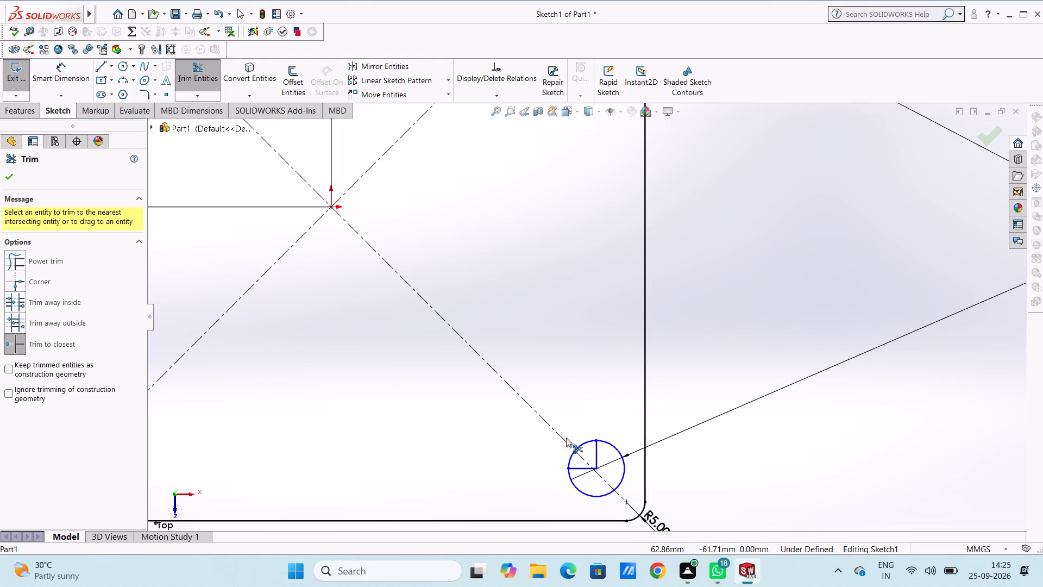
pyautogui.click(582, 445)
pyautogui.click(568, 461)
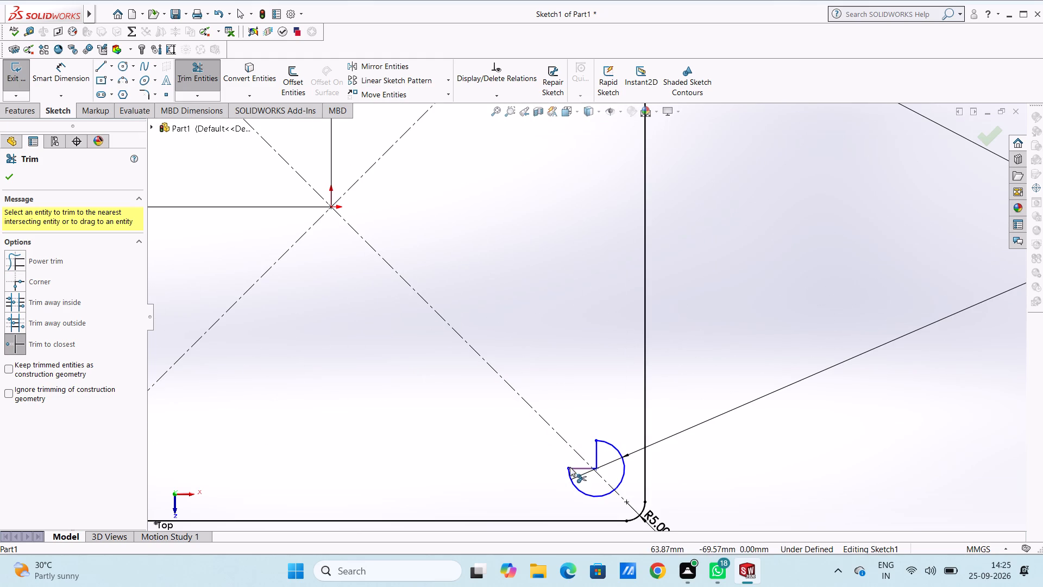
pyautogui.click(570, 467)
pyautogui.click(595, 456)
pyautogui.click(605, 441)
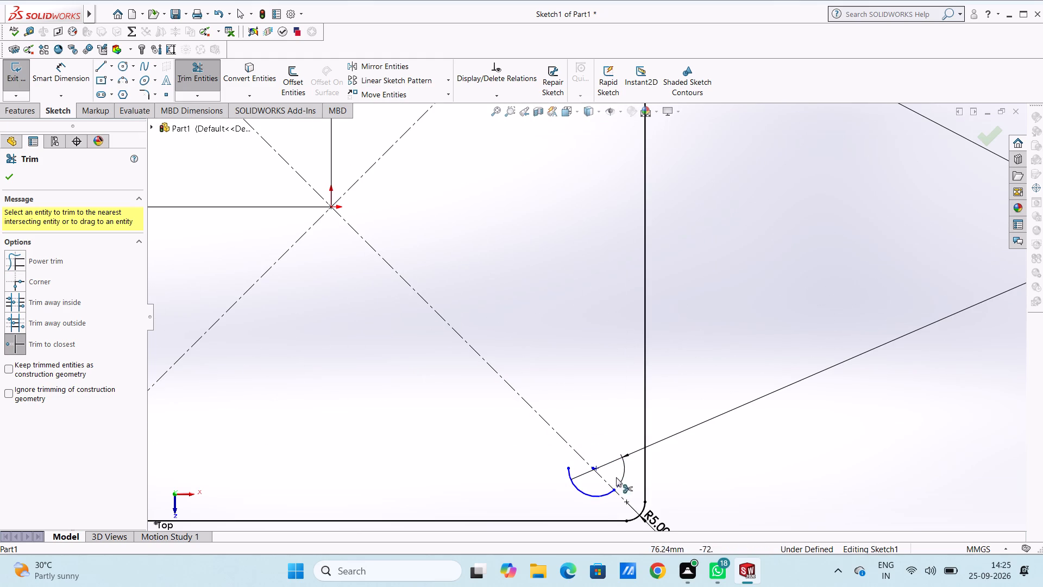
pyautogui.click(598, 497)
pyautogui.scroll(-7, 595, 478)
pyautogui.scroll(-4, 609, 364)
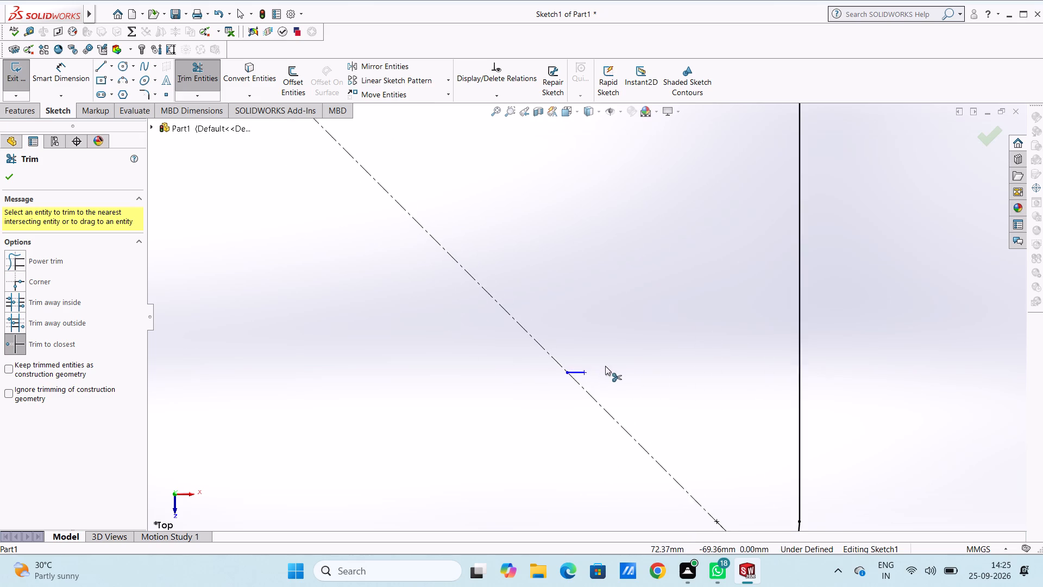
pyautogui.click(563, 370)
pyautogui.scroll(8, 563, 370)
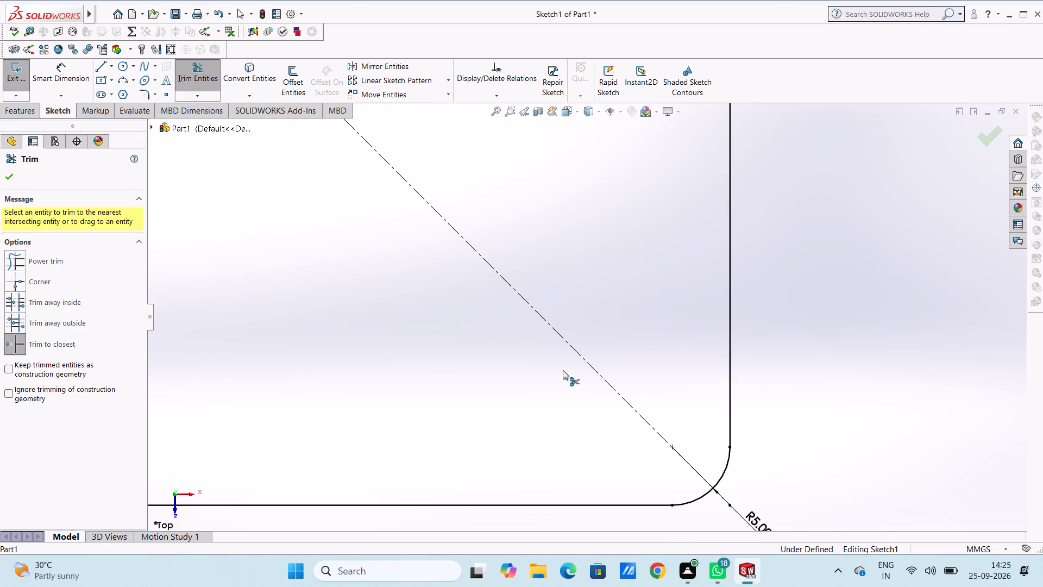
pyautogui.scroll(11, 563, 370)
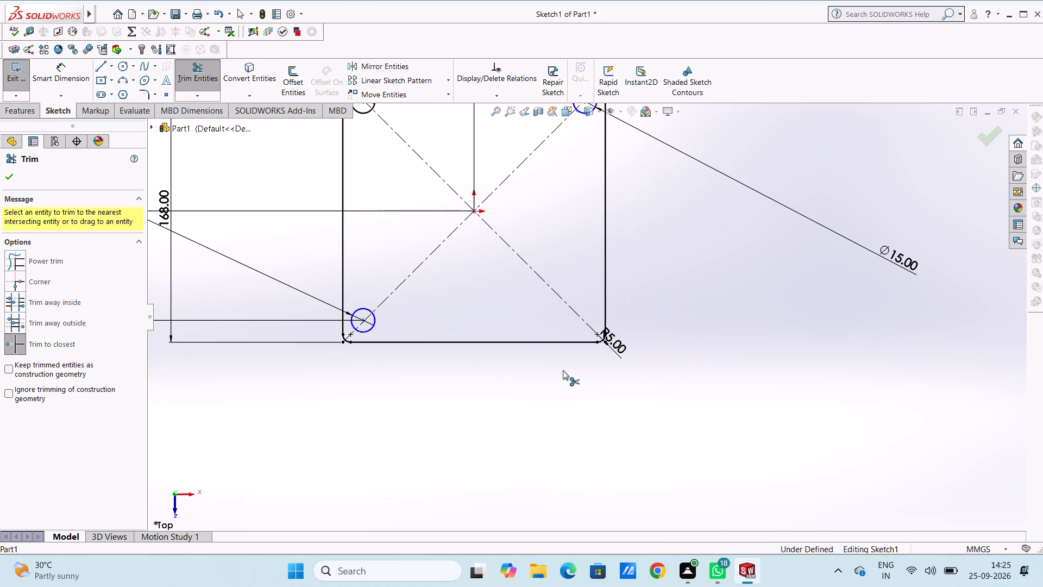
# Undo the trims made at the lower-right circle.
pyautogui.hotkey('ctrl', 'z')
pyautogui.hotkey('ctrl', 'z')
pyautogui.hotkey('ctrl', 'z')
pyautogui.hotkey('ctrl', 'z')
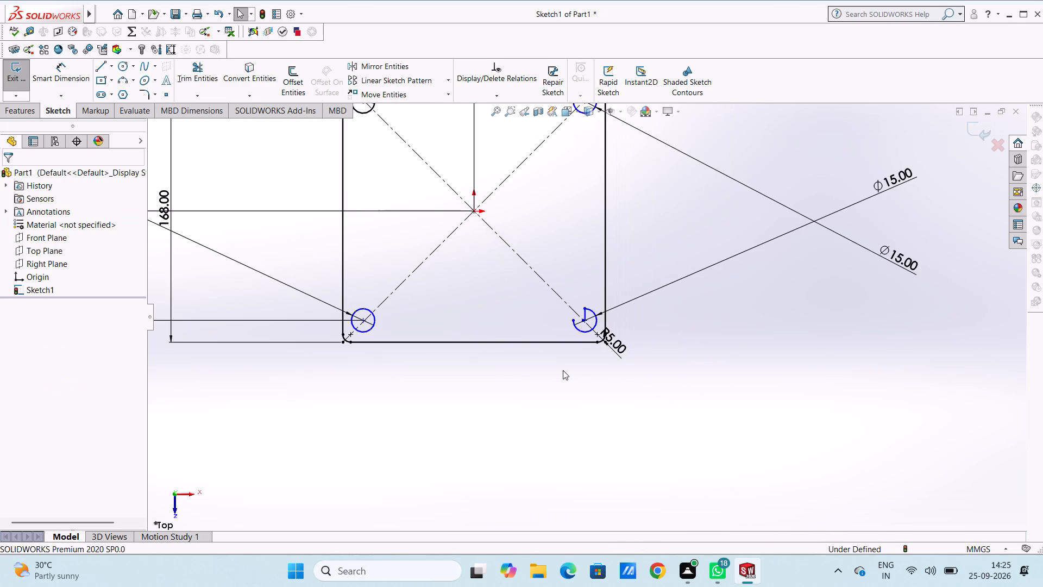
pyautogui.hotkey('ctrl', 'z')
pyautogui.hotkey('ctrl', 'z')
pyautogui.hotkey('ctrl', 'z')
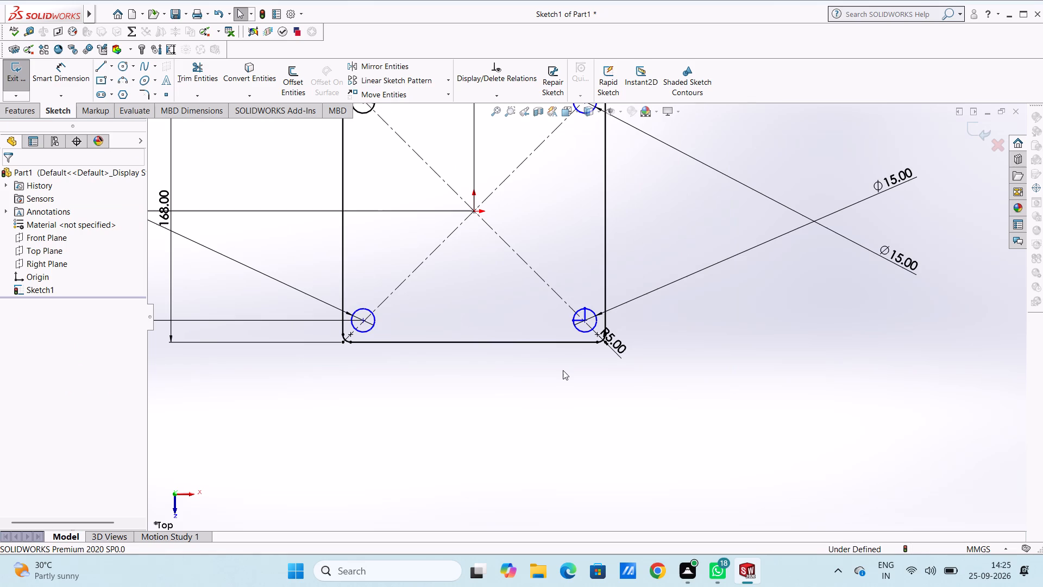
# Trim the leftover rectangle line segments inside the lower-right circle, keeping the circle whole, and leave the Trim command.
pyautogui.click(209, 72)
pyautogui.scroll(-7, 580, 270)
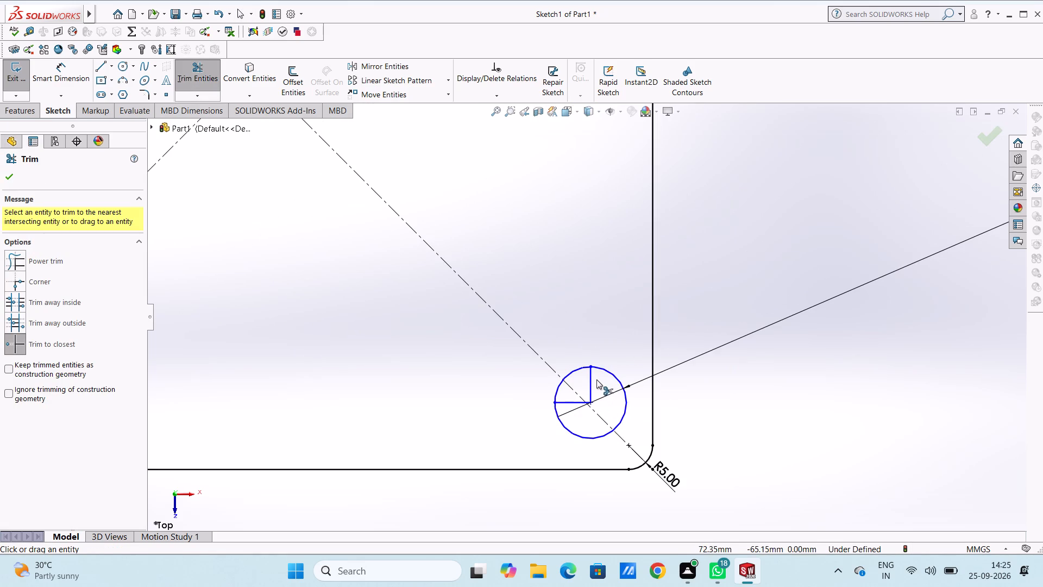
pyautogui.click(590, 378)
pyautogui.click(576, 403)
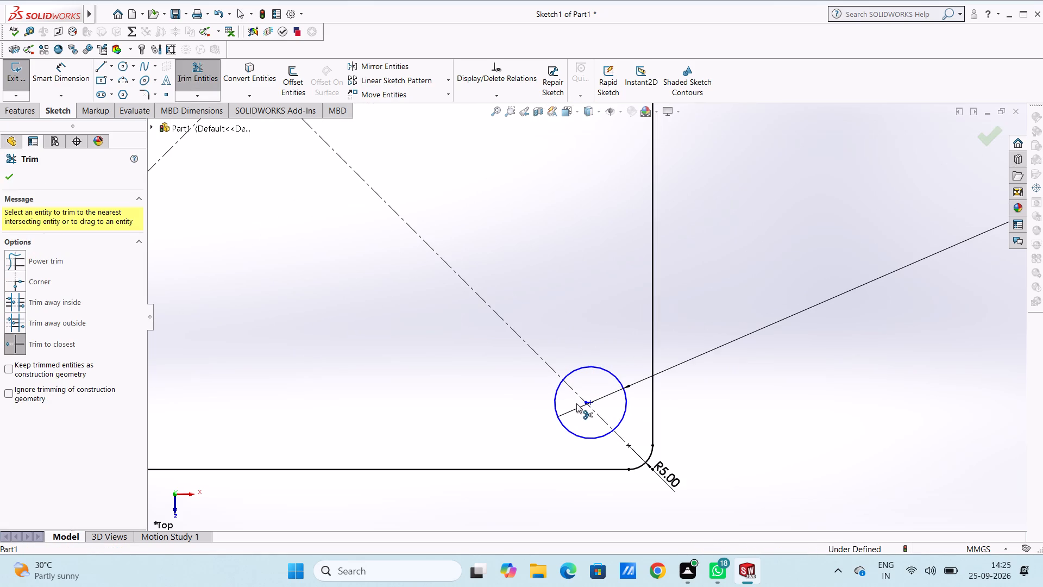
pyautogui.scroll(-5, 585, 407)
pyautogui.click(595, 364)
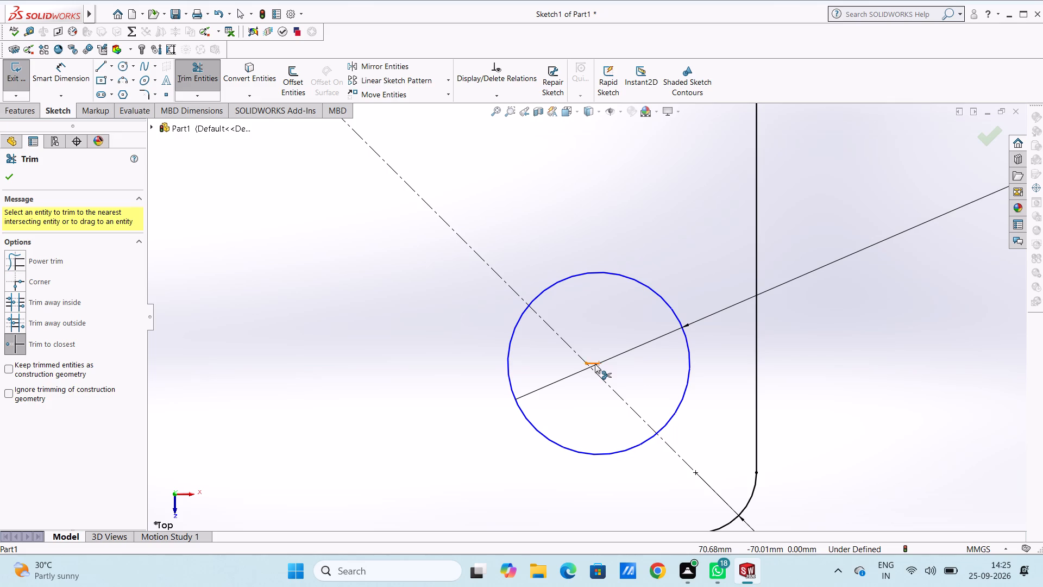
pyautogui.scroll(10, 595, 361)
pyautogui.scroll(13, 579, 252)
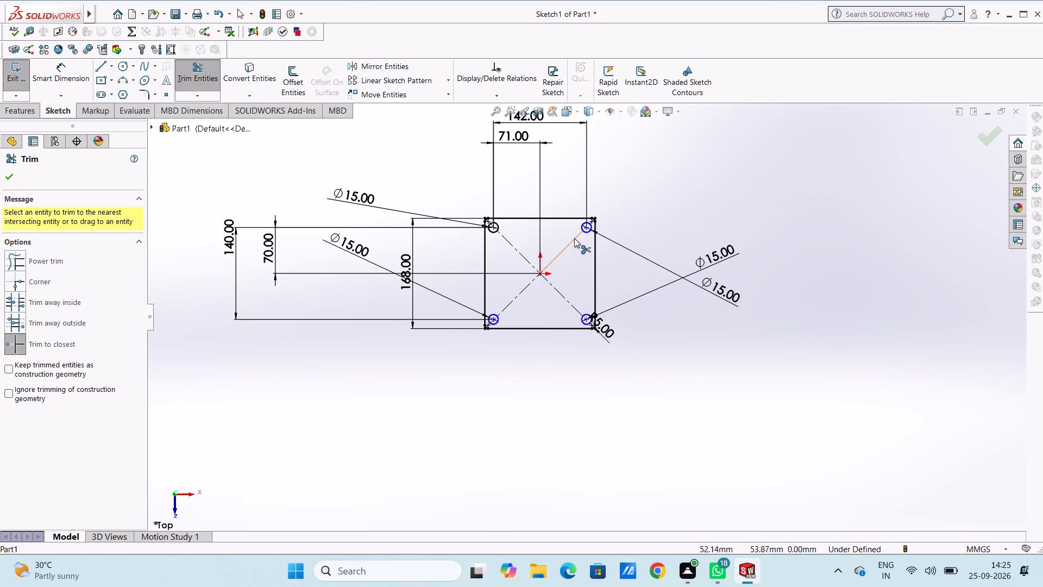
pyautogui.scroll(-4, 574, 238)
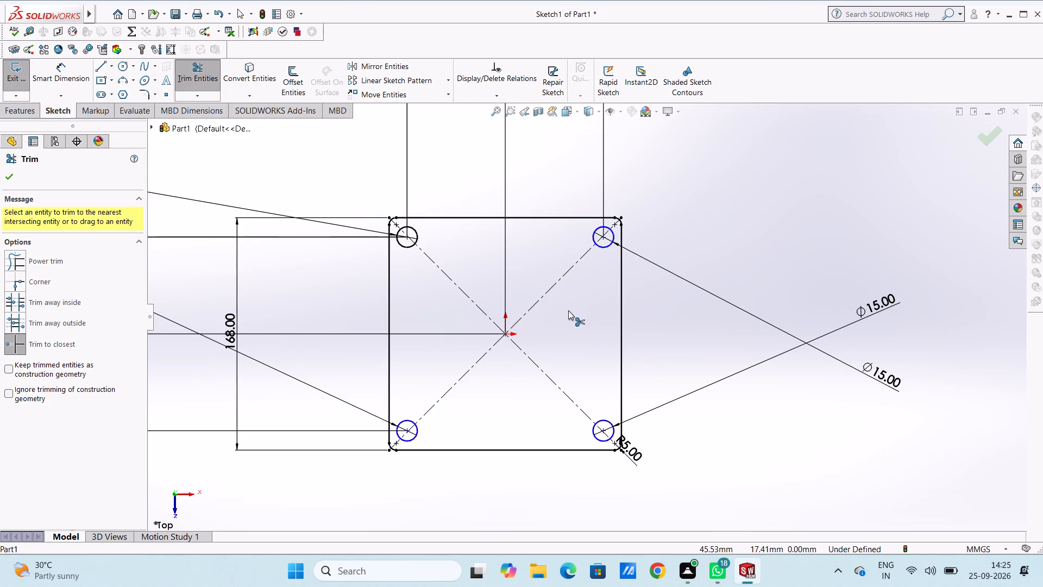
pyautogui.press('Escape')
pyautogui.press('Escape')
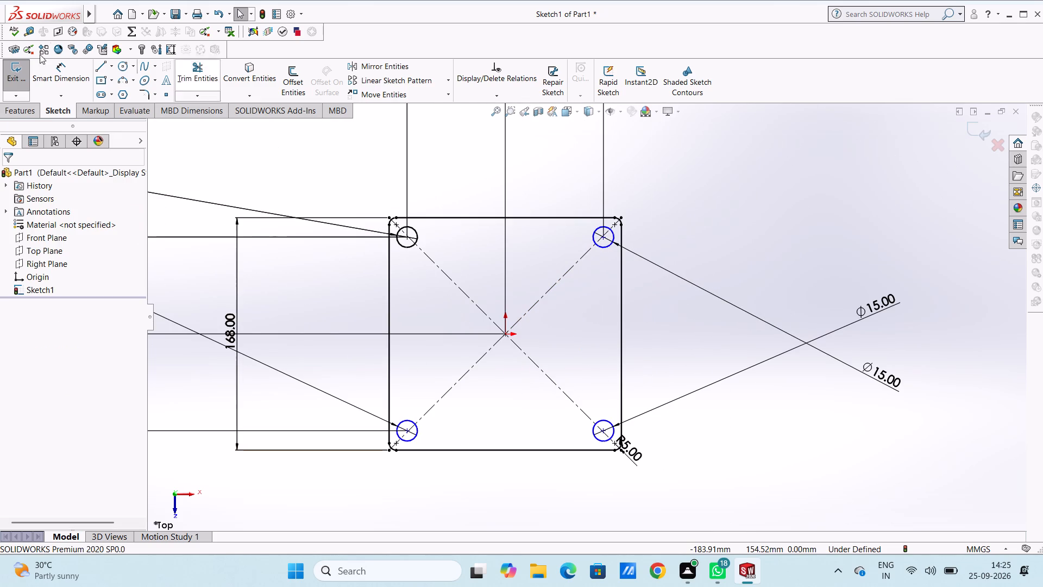
# Add a 142 mm horizontal dimension between the centres of the two lower circles, placed below the square.
pyautogui.click(56, 72)
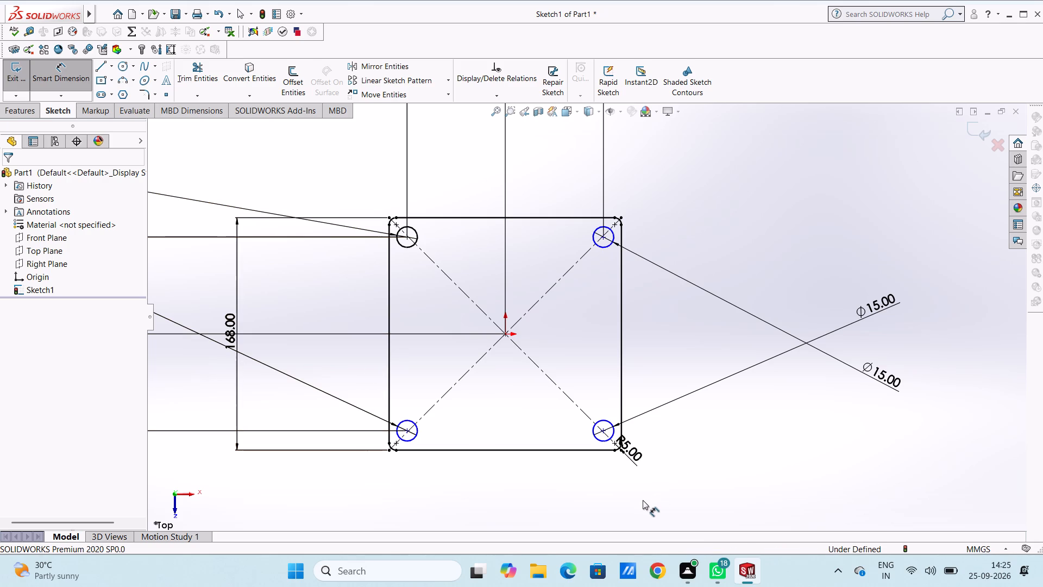
pyautogui.click(405, 431)
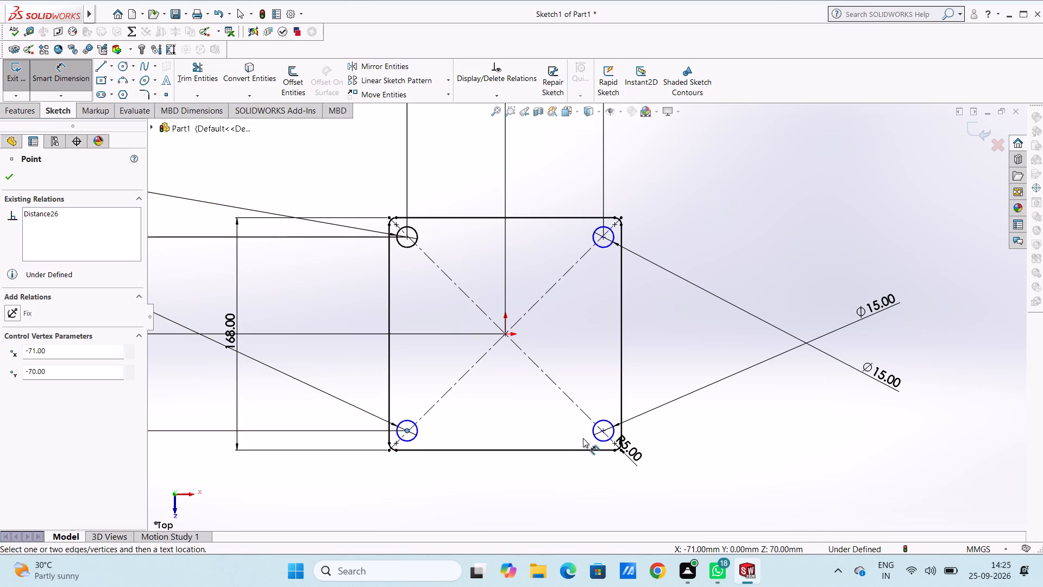
pyautogui.click(606, 431)
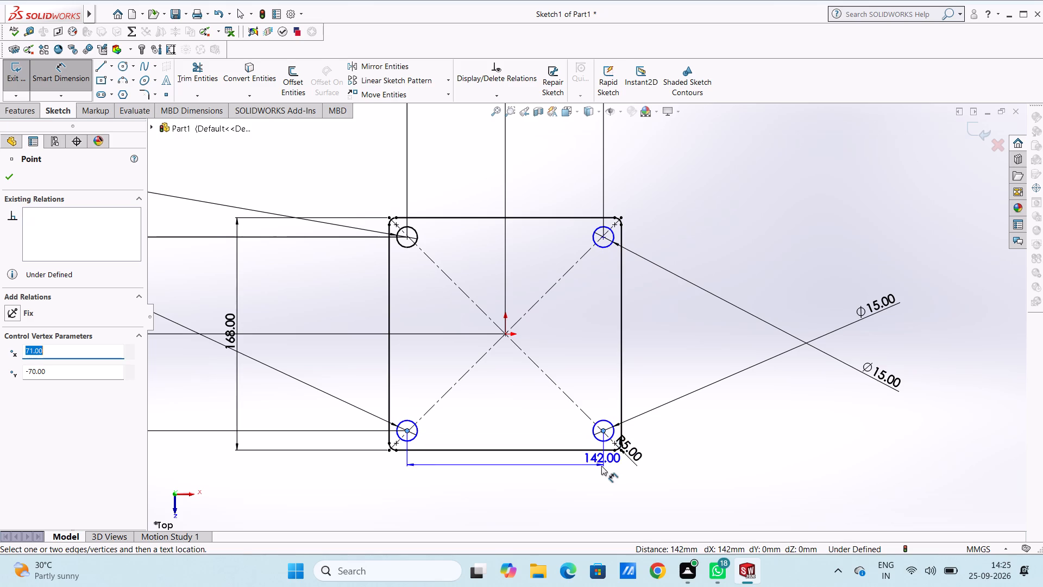
pyautogui.scroll(4, 601, 466)
pyautogui.click(579, 474)
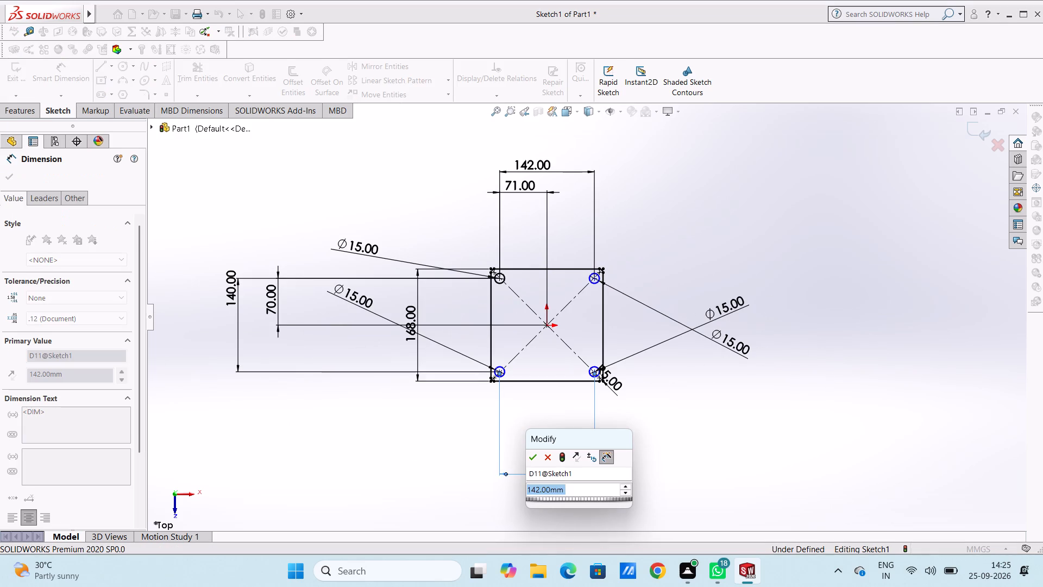
pyautogui.click(532, 460)
pyautogui.click(537, 408)
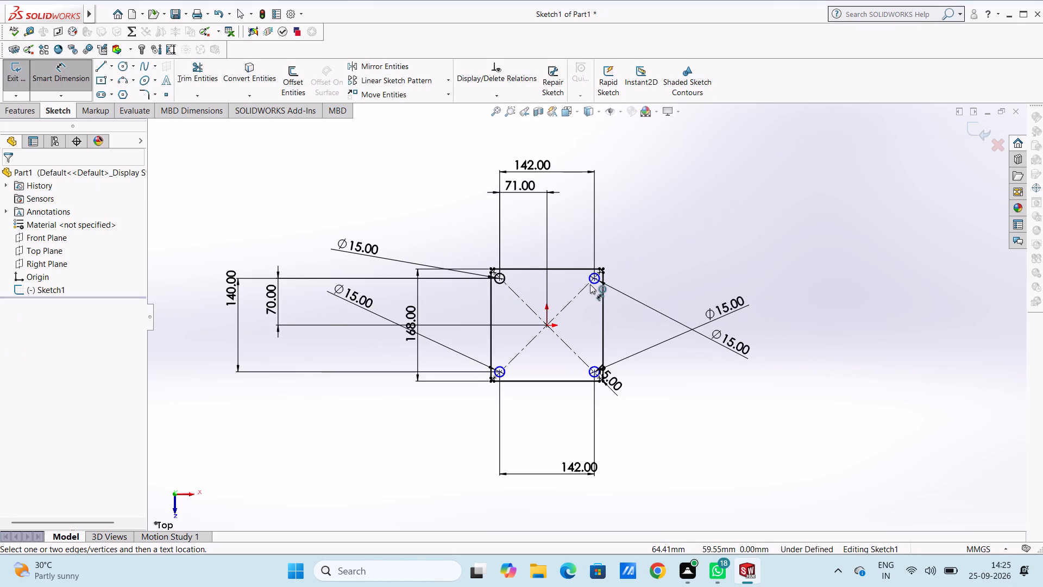
# Add a 140 mm vertical dimension between the centres of the upper-right and lower-right circles.
pyautogui.click(593, 280)
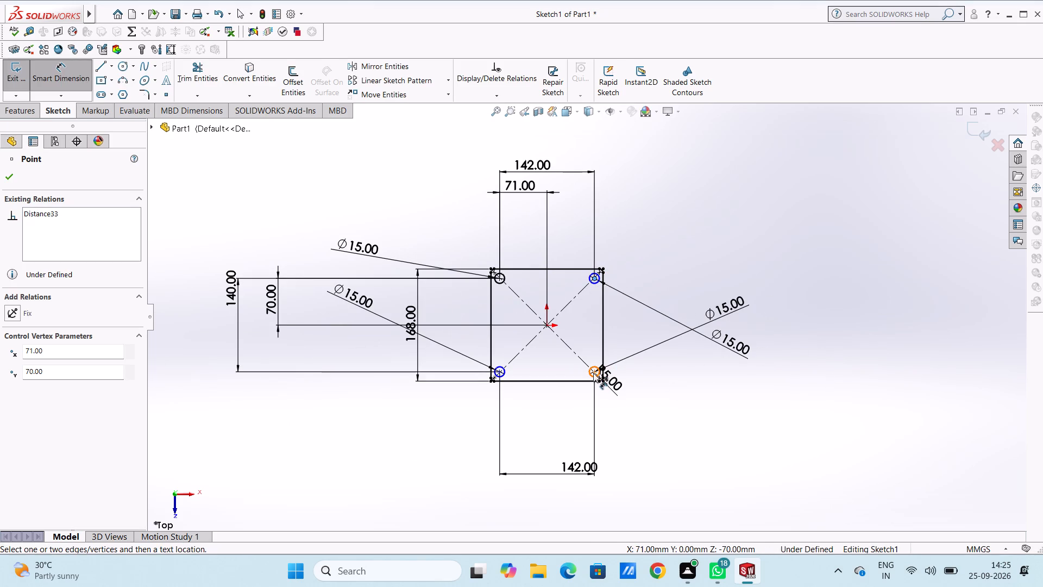
pyautogui.click(593, 372)
pyautogui.click(854, 359)
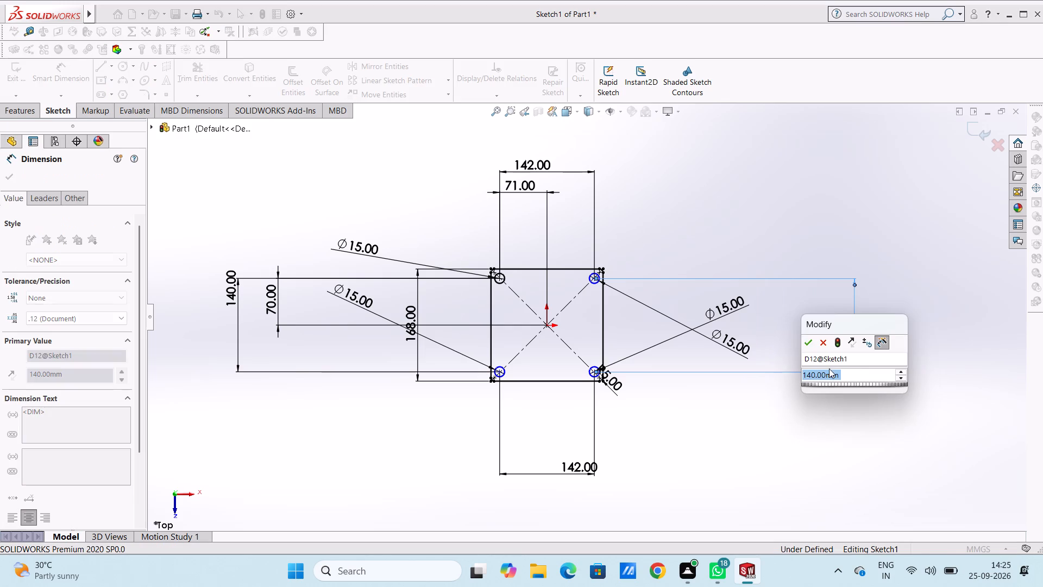
pyautogui.click(802, 336)
pyautogui.click(777, 307)
# Add a 142 mm horizontal dimension between the centres of the upper-left and lower-right circles, placed below the square.
pyautogui.scroll(-6, 650, 319)
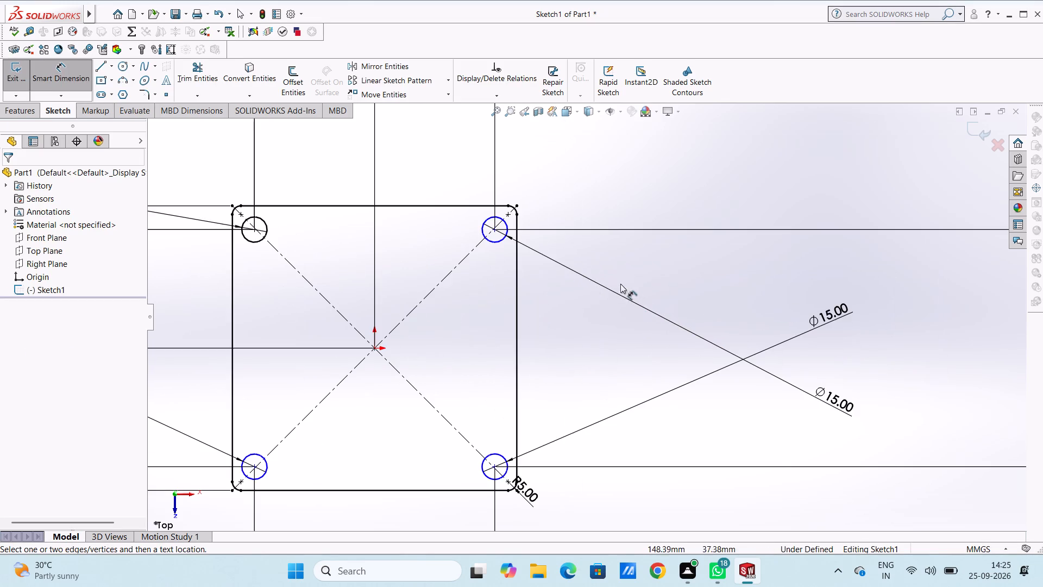
pyautogui.scroll(3, 400, 254)
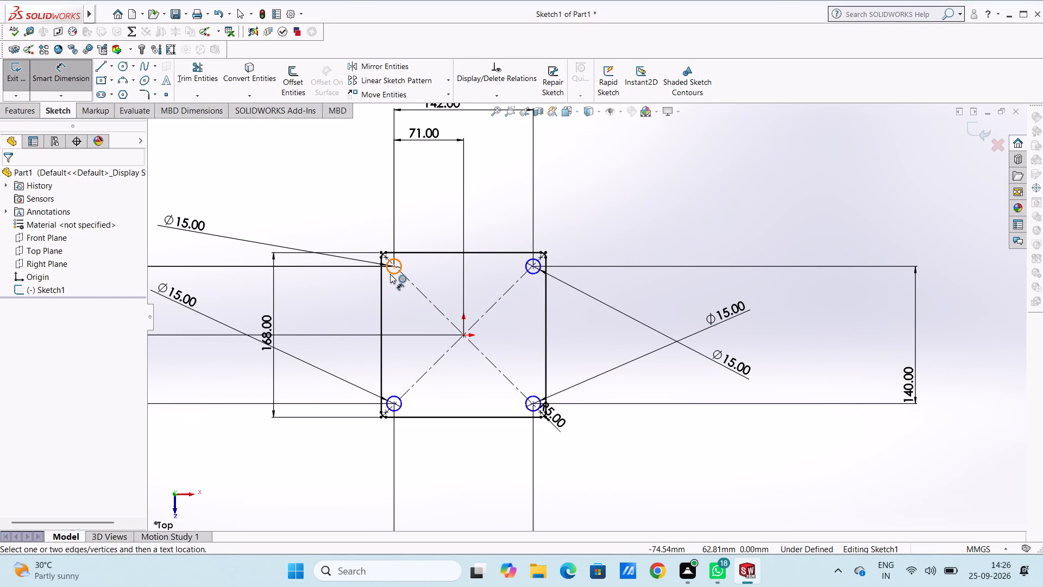
pyautogui.click(394, 267)
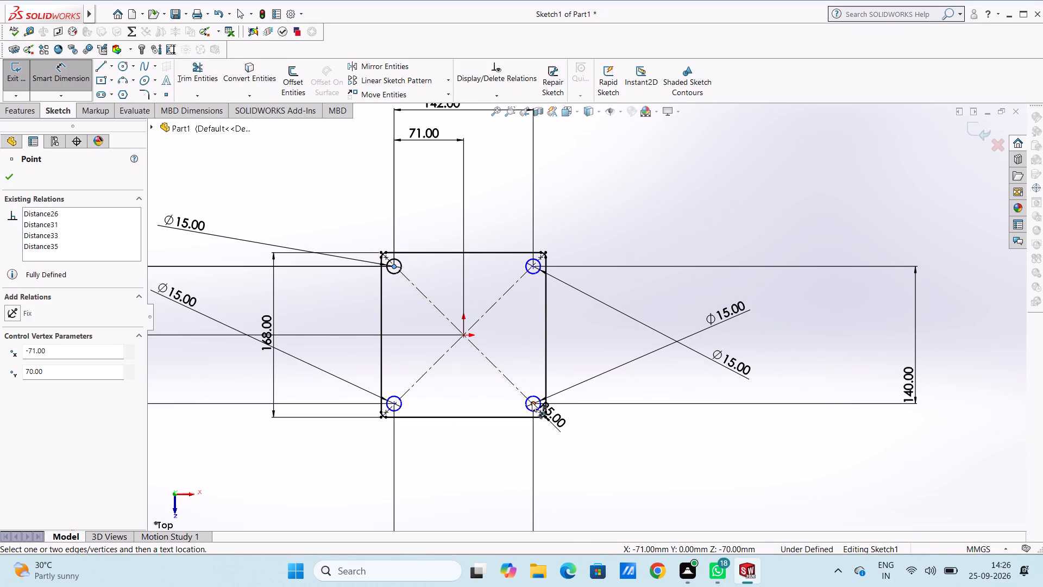
pyautogui.click(532, 402)
pyautogui.click(505, 480)
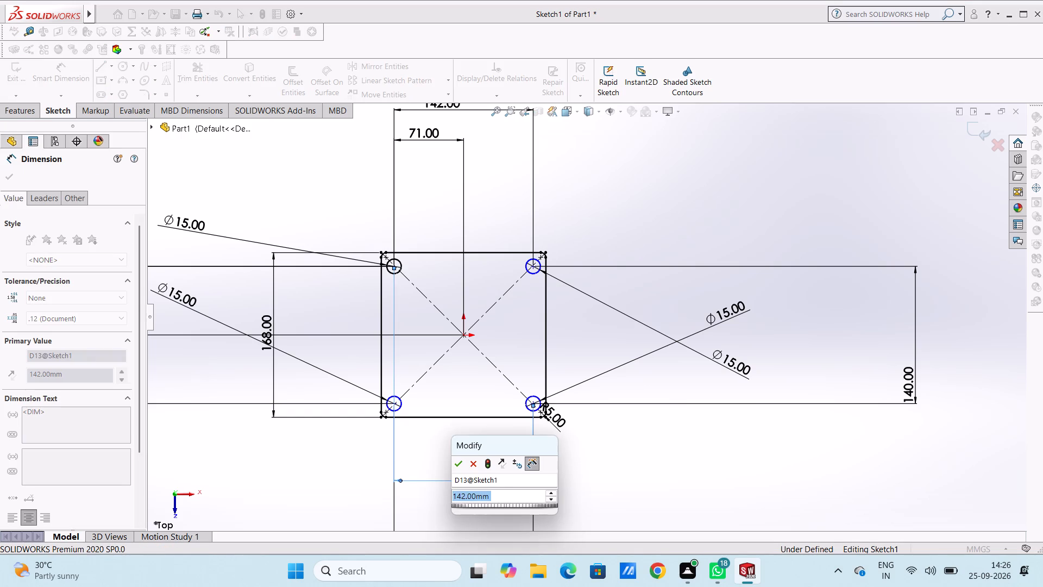
pyautogui.click(458, 459)
pyautogui.click(453, 456)
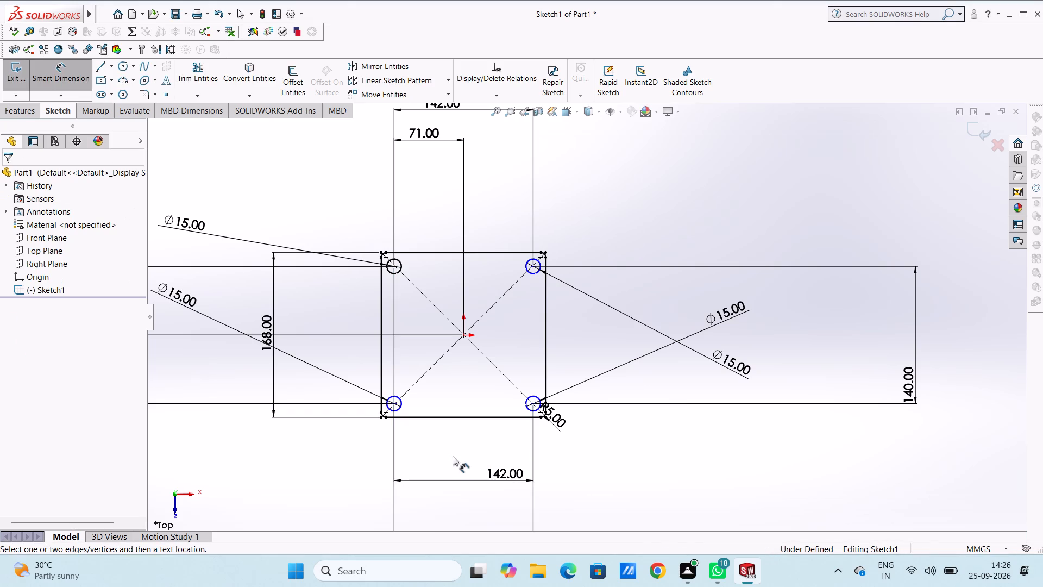
# Add a 70 mm vertical dimension from the origin to the centre of the upper-right circle.
pyautogui.click(463, 333)
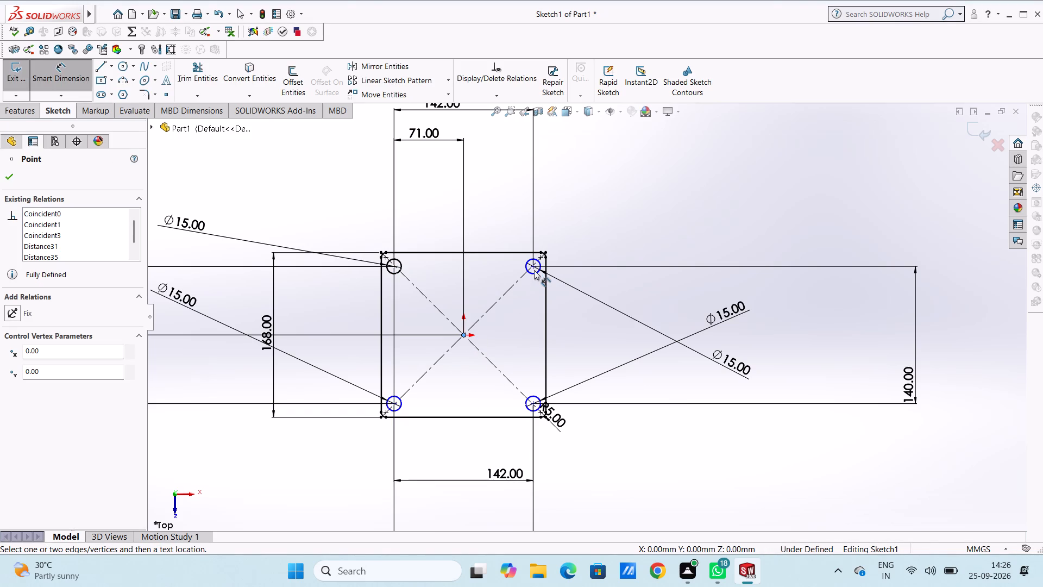
pyautogui.click(534, 266)
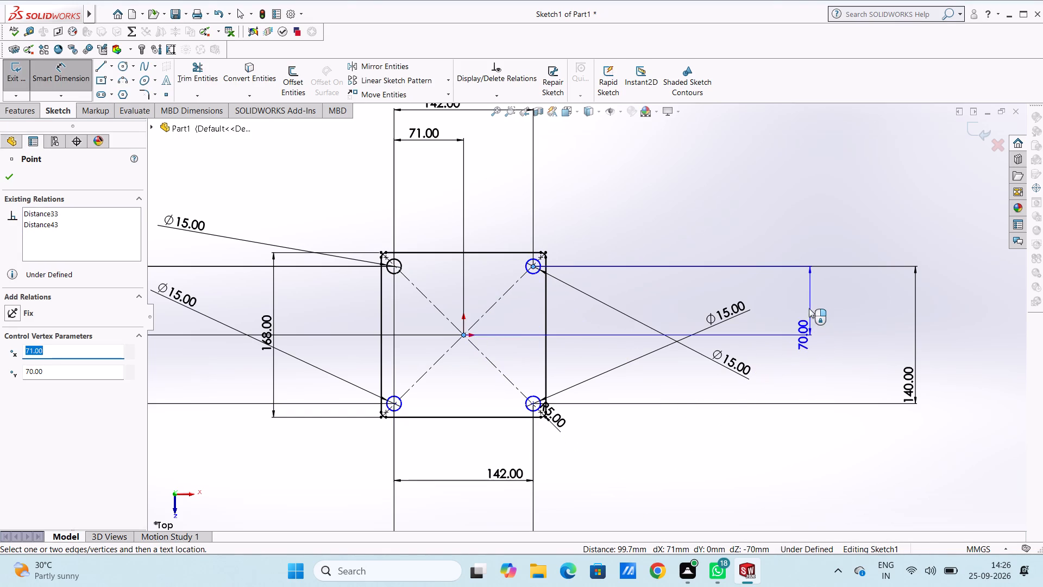
pyautogui.click(831, 308)
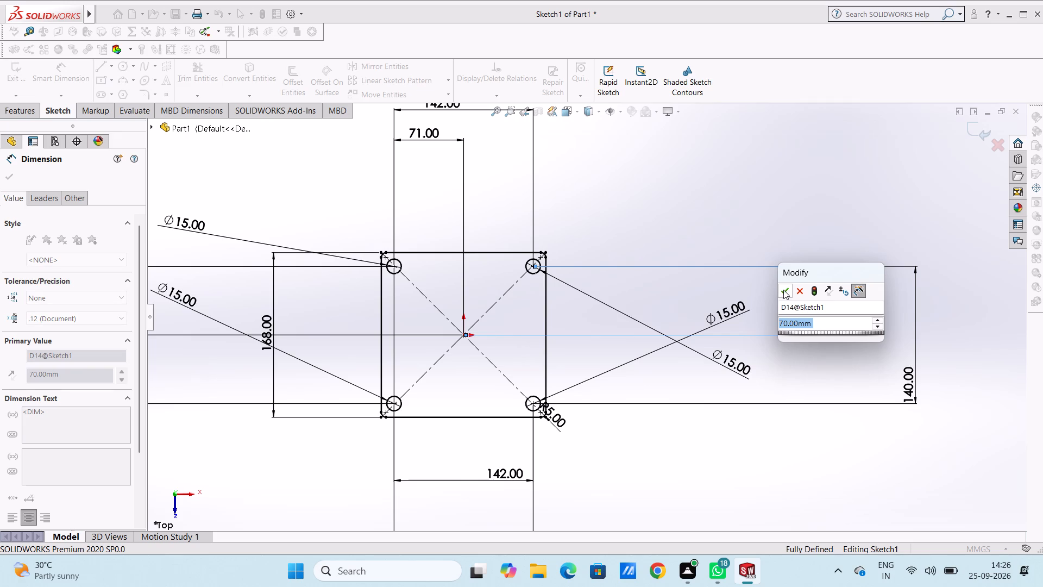
pyautogui.click(782, 289)
pyautogui.click(709, 239)
pyautogui.click(712, 228)
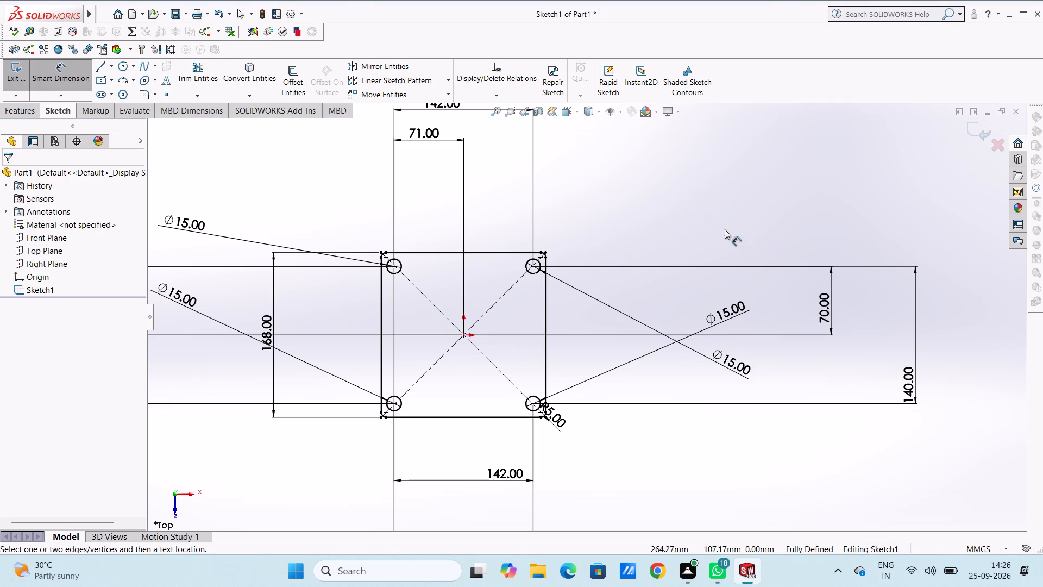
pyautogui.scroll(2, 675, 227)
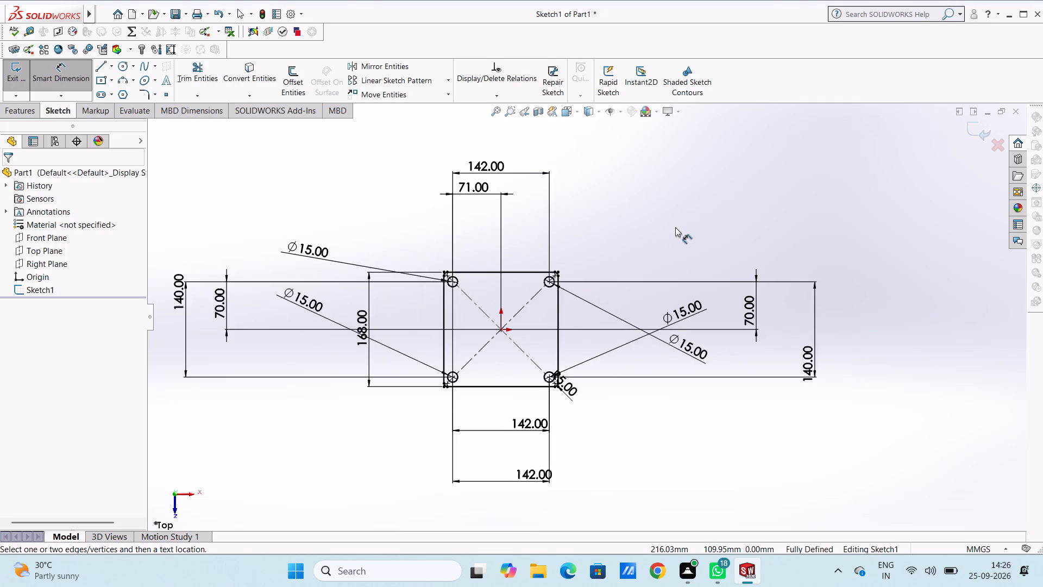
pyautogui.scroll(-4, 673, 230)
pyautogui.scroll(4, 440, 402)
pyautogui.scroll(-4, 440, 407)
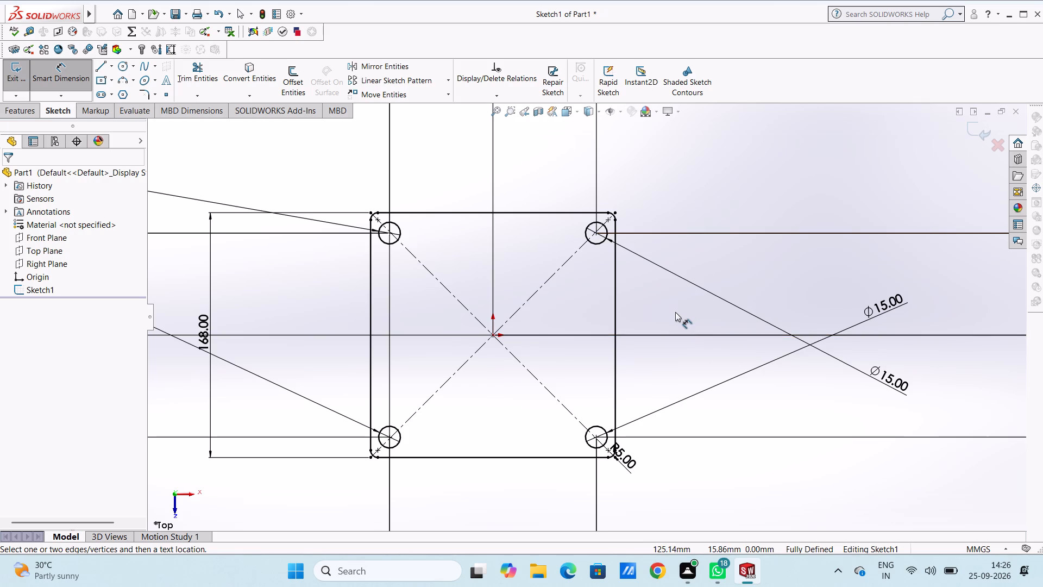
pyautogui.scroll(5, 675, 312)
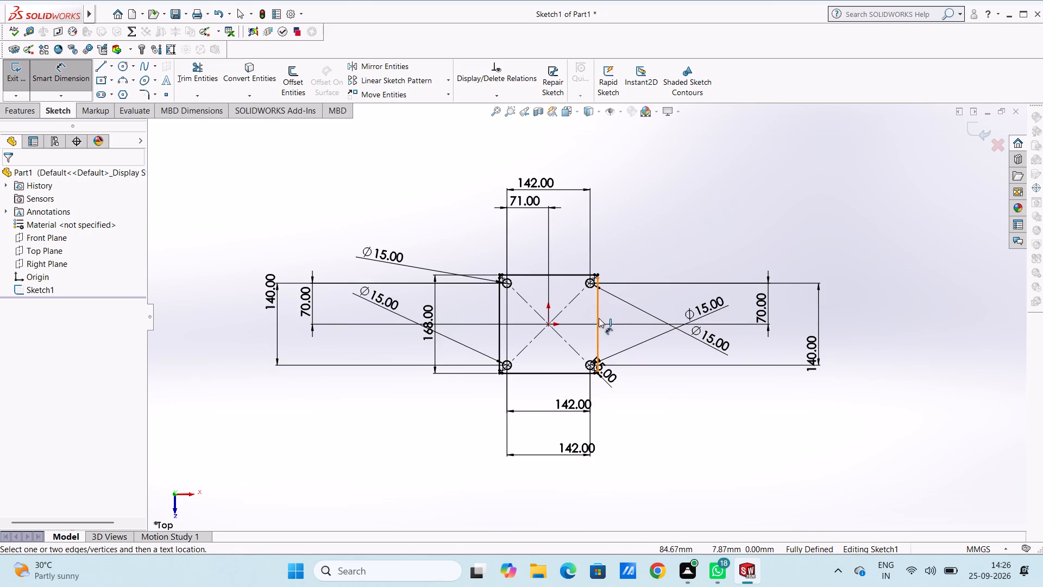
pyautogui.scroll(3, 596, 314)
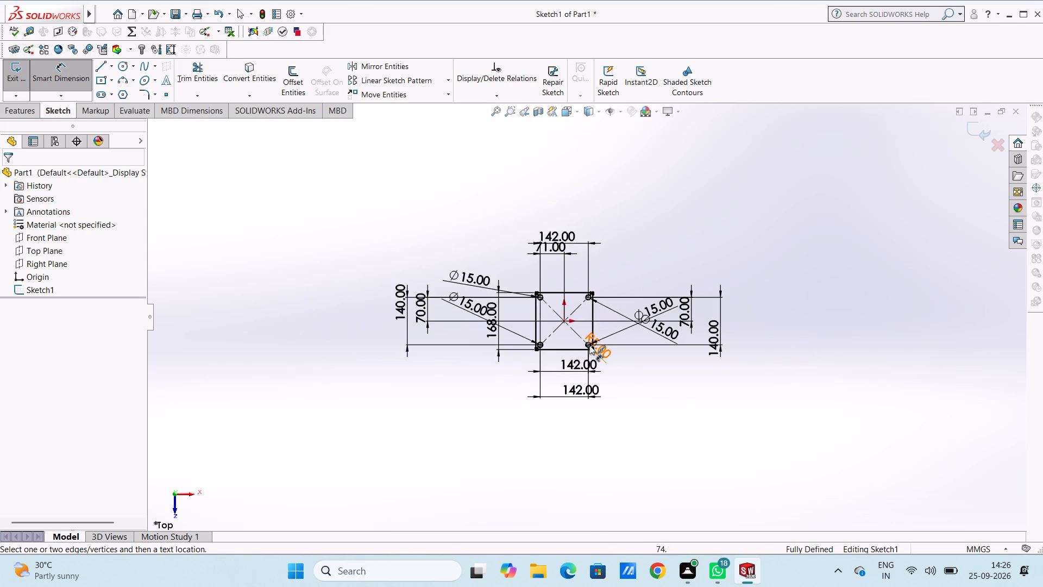
# Start a blind Boss-Extrude of the plate sketch as a one-direction thin feature with a 1 mm wall thickness.
pyautogui.scroll(-6, 580, 341)
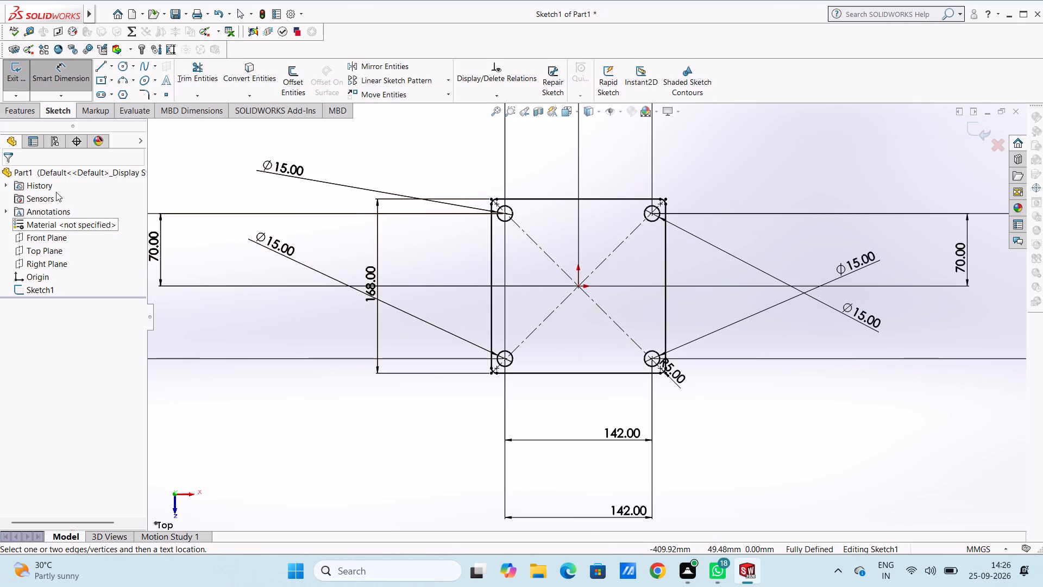
pyautogui.click(29, 113)
pyautogui.click(27, 78)
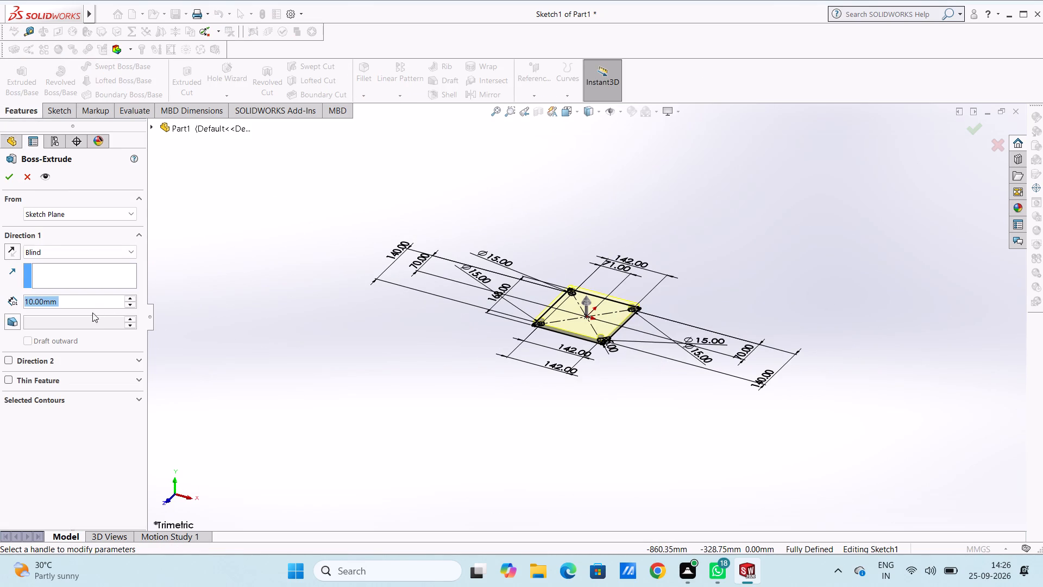
pyautogui.click(7, 378)
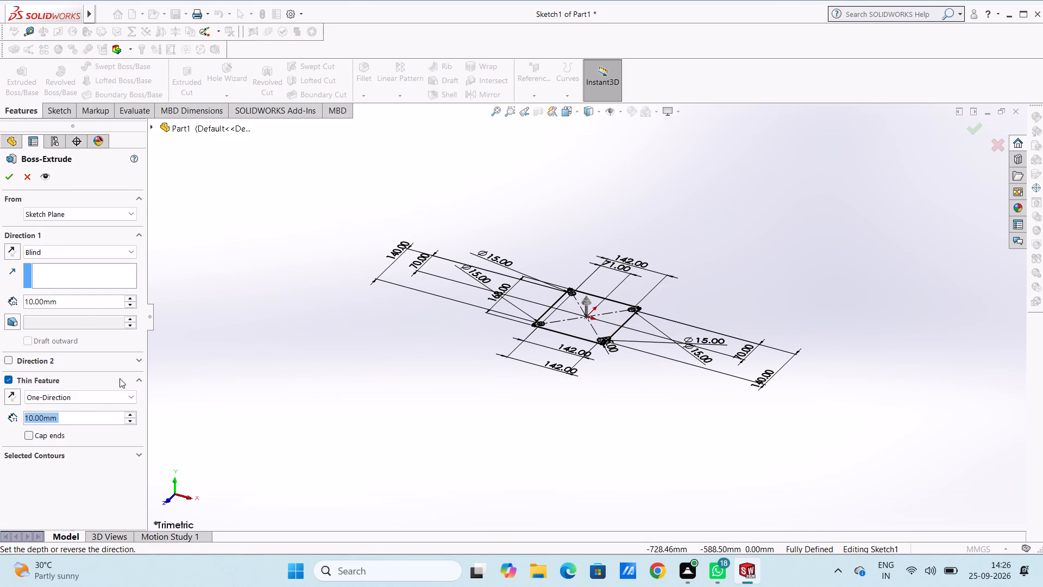
pyautogui.press('1')
pyautogui.press('Return')
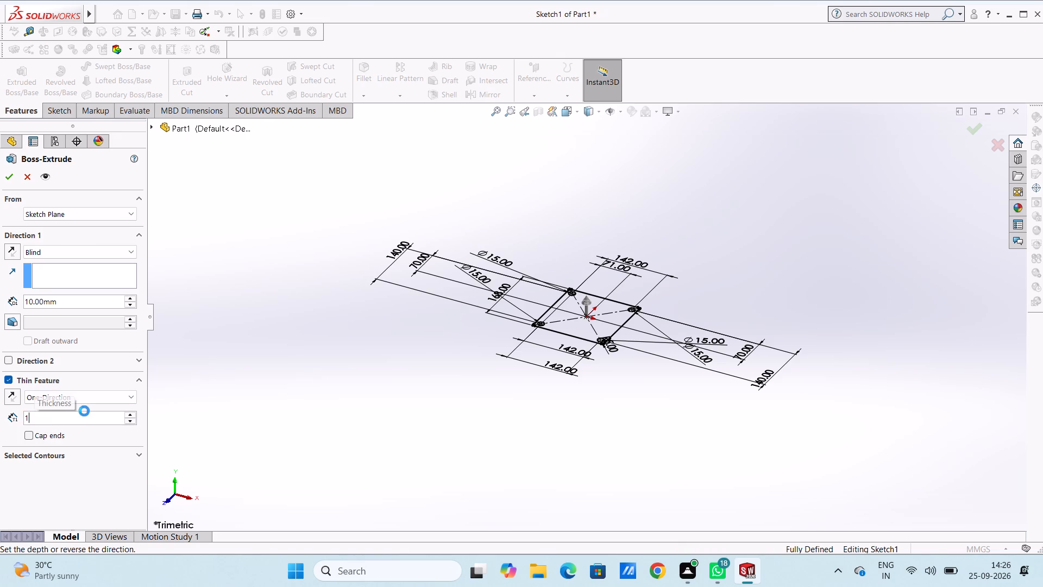
# Examine the thin-walled extrusion preview of the square and corner circles from several angles.
pyautogui.moveTo(289, 213); pyautogui.dragTo(300, 239, button='middle')
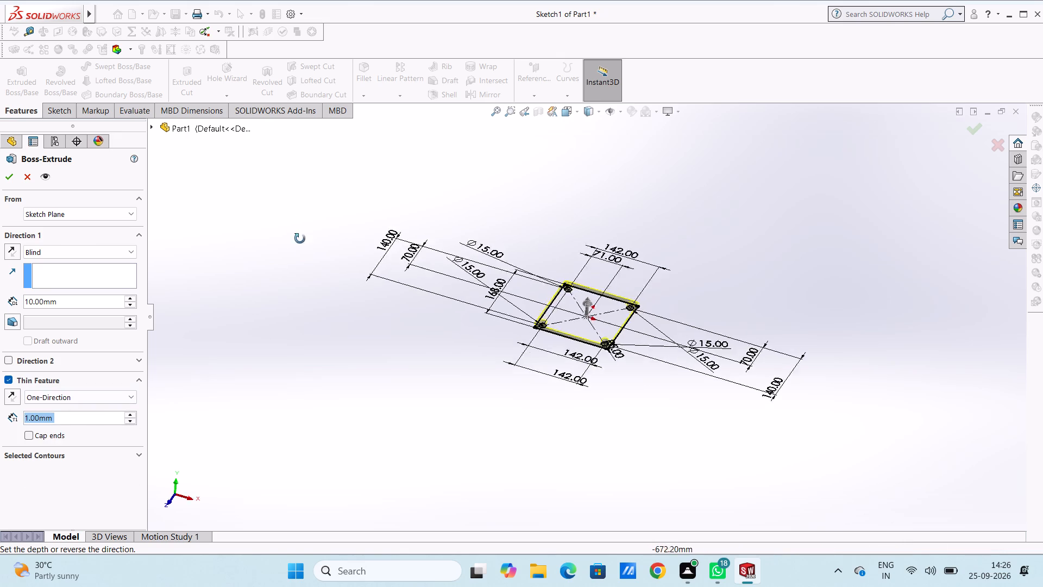
pyautogui.moveTo(300, 239); pyautogui.dragTo(291, 363, button='middle')
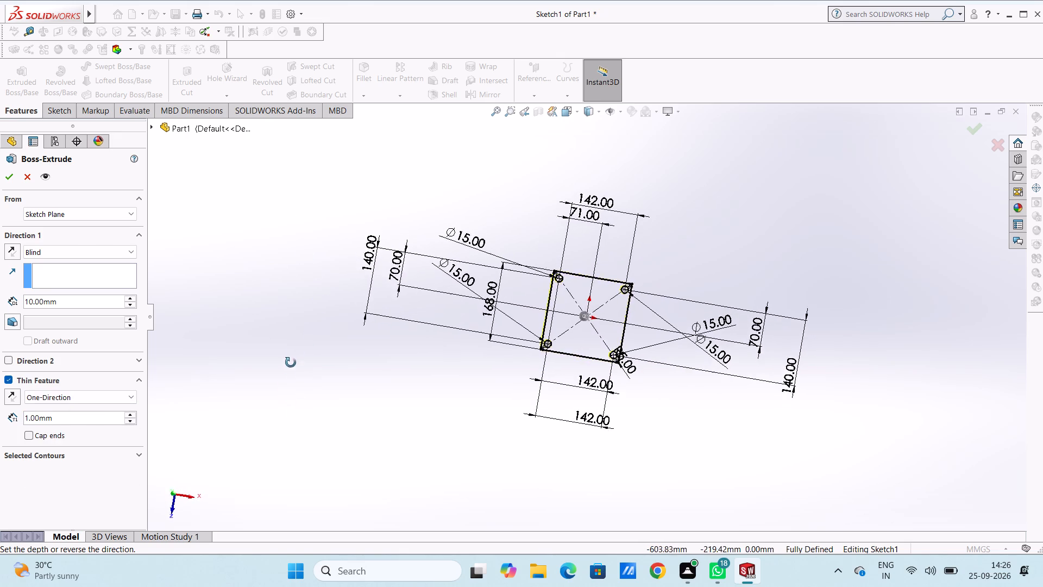
pyautogui.moveTo(291, 363); pyautogui.dragTo(300, 303, button='middle')
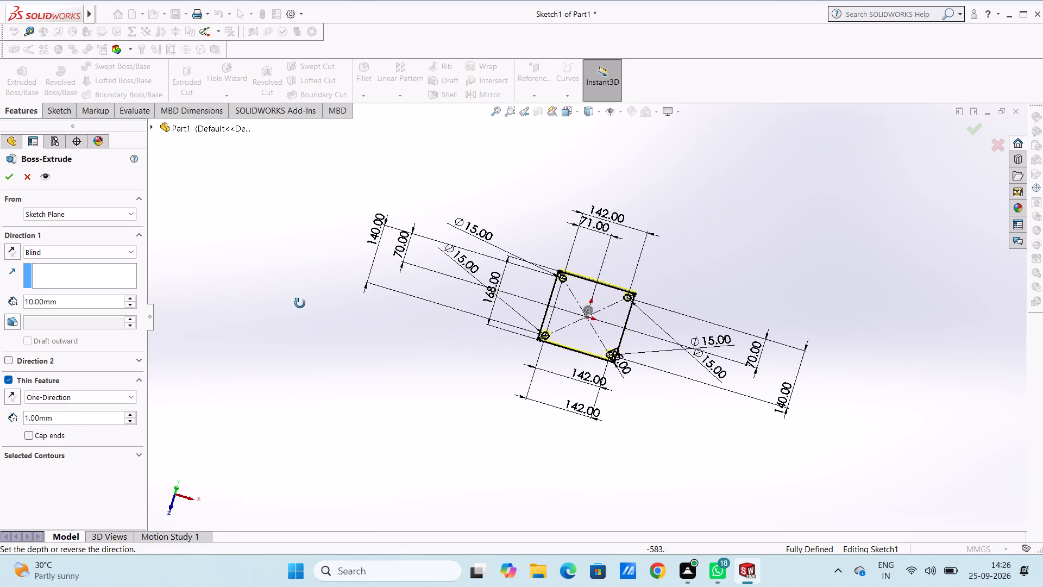
pyautogui.moveTo(300, 303); pyautogui.dragTo(273, 306, button='middle')
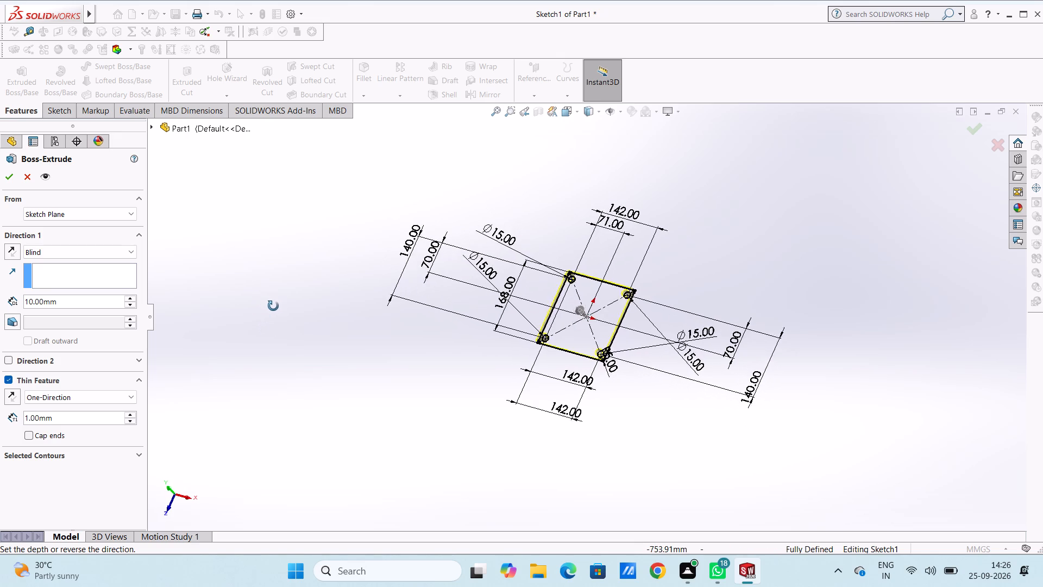
pyautogui.moveTo(273, 306); pyautogui.dragTo(291, 351, button='middle')
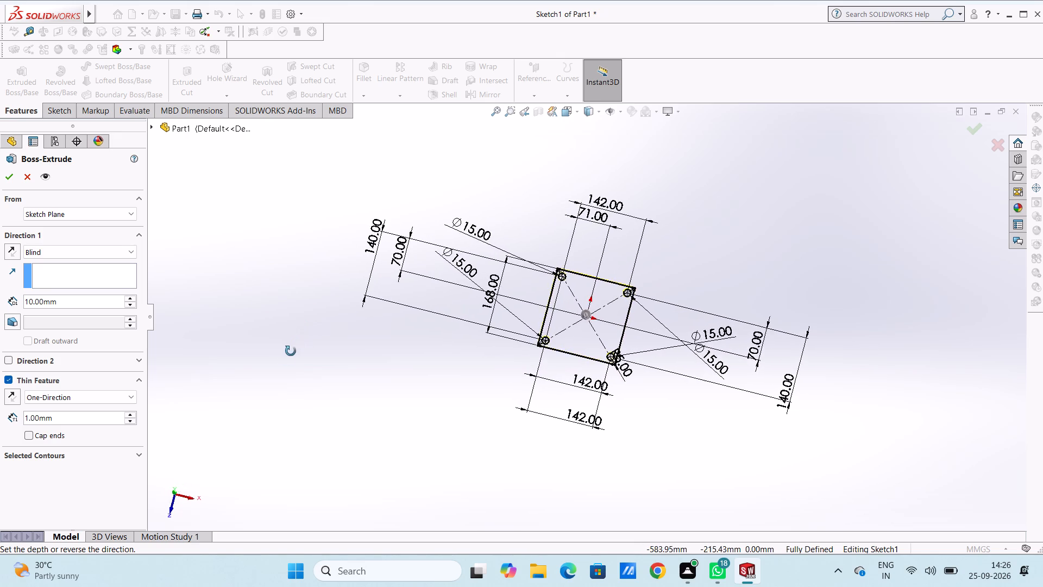
pyautogui.moveTo(291, 351); pyautogui.dragTo(268, 382, button='middle')
pyautogui.scroll(-5, 696, 279)
pyautogui.moveTo(566, 322); pyautogui.dragTo(554, 314, button='middle')
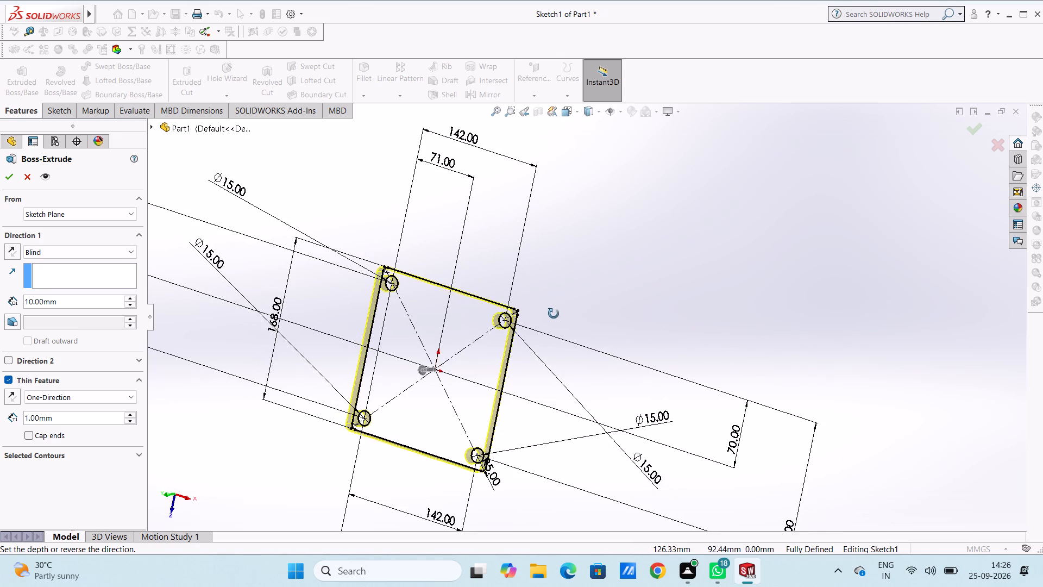
pyautogui.moveTo(554, 314); pyautogui.dragTo(587, 290, button='middle')
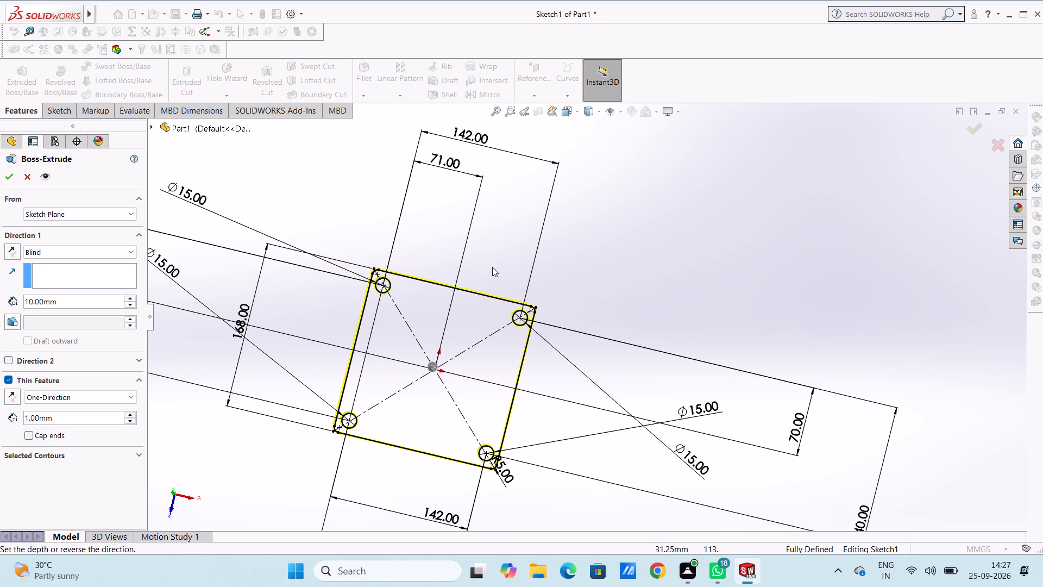
pyautogui.moveTo(497, 254); pyautogui.dragTo(486, 261, button='middle')
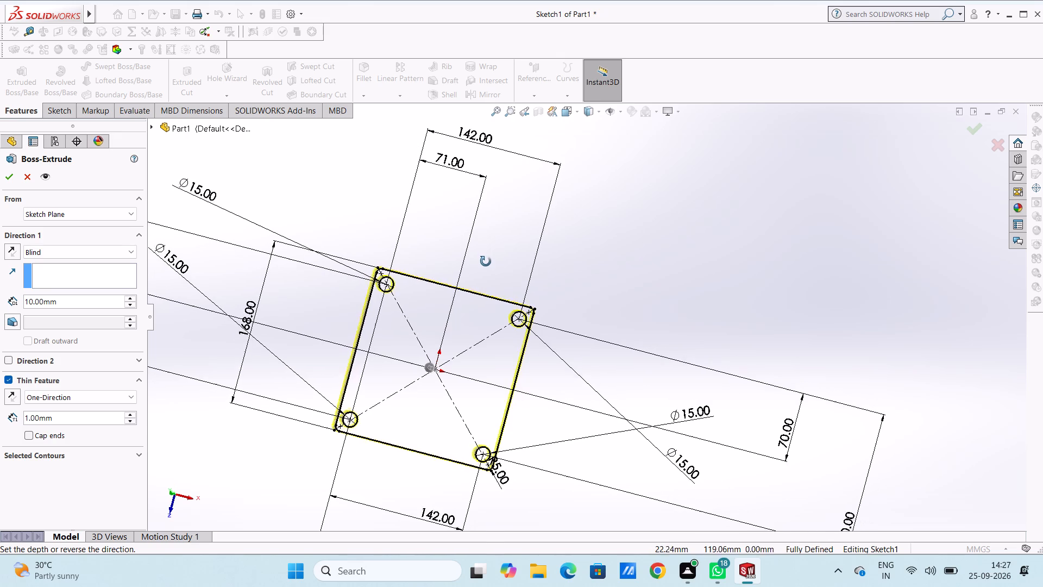
pyautogui.moveTo(486, 261); pyautogui.dragTo(485, 263, button='middle')
pyautogui.middleClick(485, 263)
pyautogui.middleClick(490, 251)
pyautogui.middleClick(493, 242)
pyautogui.middleClick(493, 240)
pyautogui.moveTo(433, 241); pyautogui.dragTo(420, 196, button='middle')
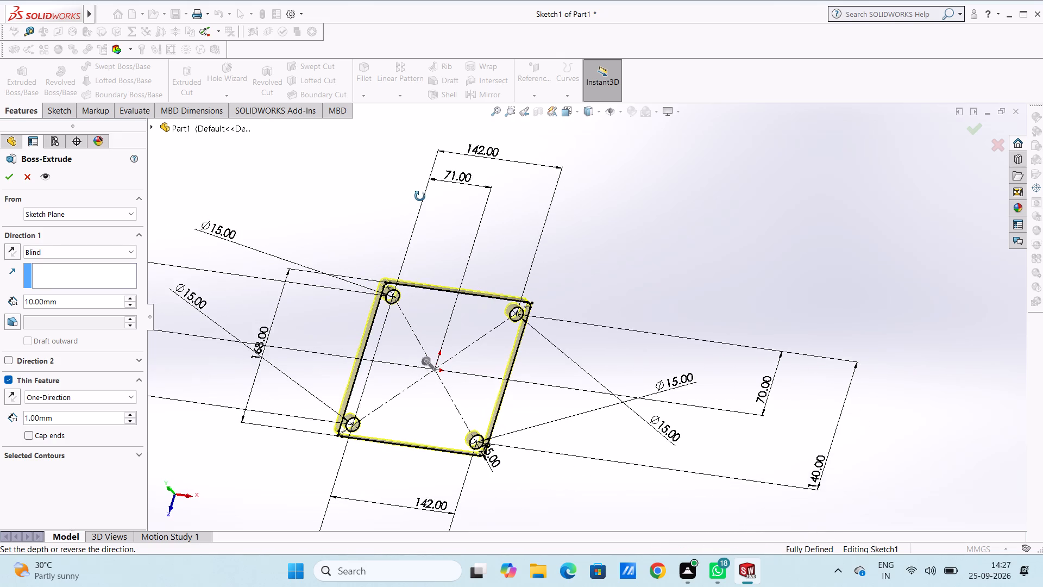
pyautogui.moveTo(420, 196); pyautogui.dragTo(527, 333, button='middle')
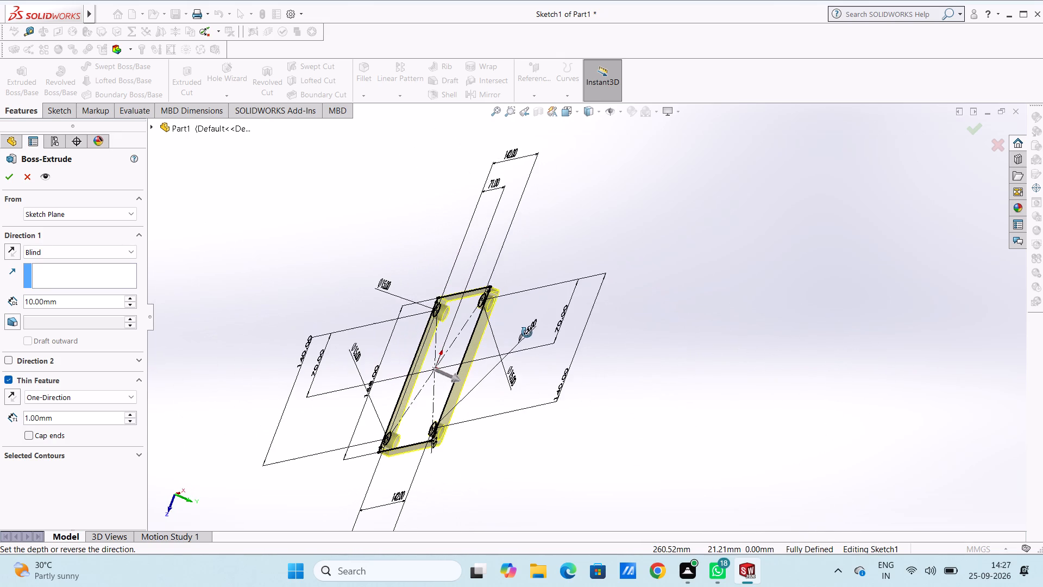
pyautogui.moveTo(527, 333); pyautogui.dragTo(482, 320, button='middle')
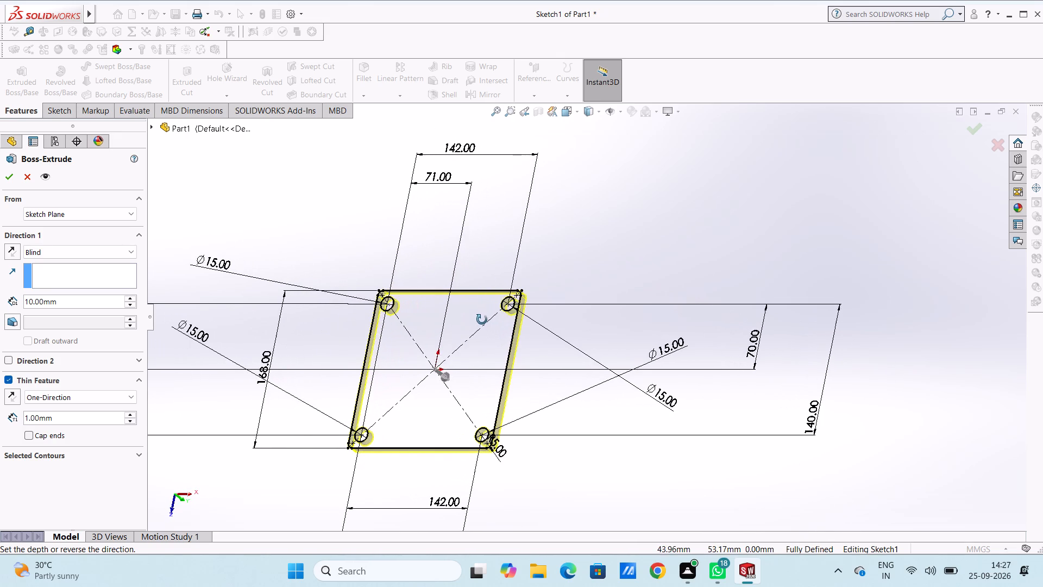
pyautogui.moveTo(482, 320); pyautogui.dragTo(472, 319, button='middle')
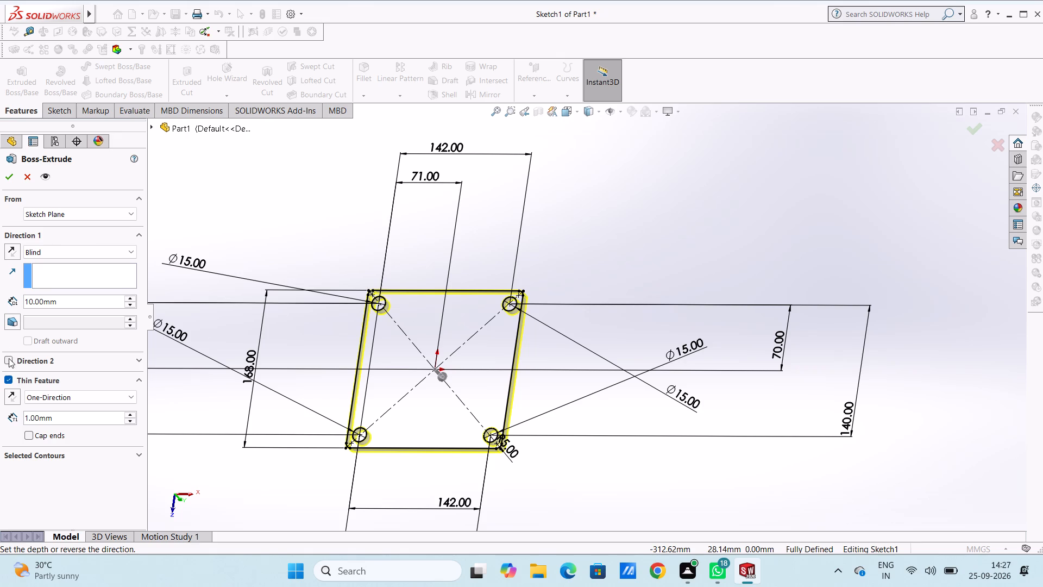
# Reverse the extrusion direction for Direction 1.
pyautogui.click(9, 253)
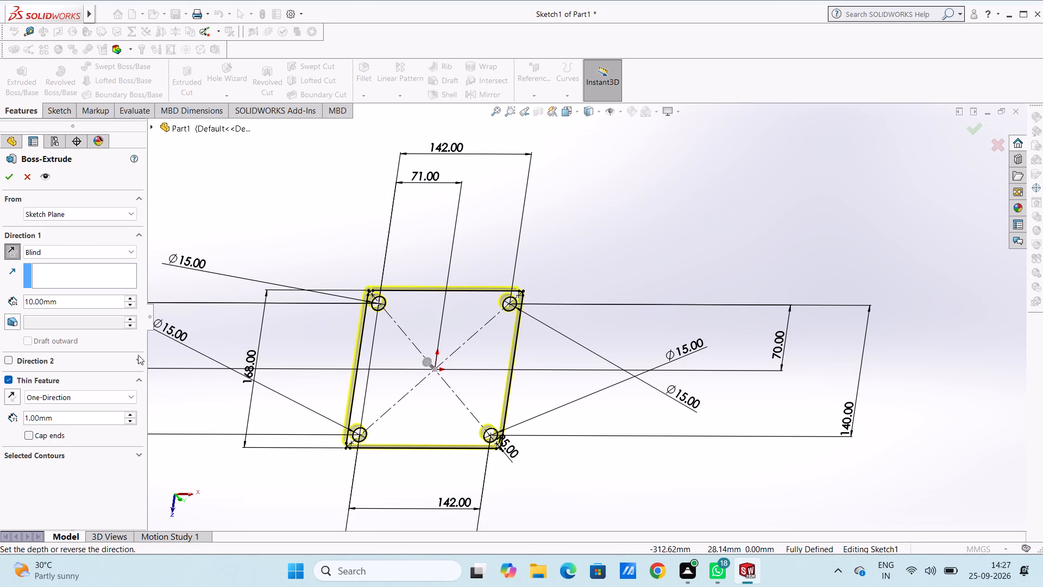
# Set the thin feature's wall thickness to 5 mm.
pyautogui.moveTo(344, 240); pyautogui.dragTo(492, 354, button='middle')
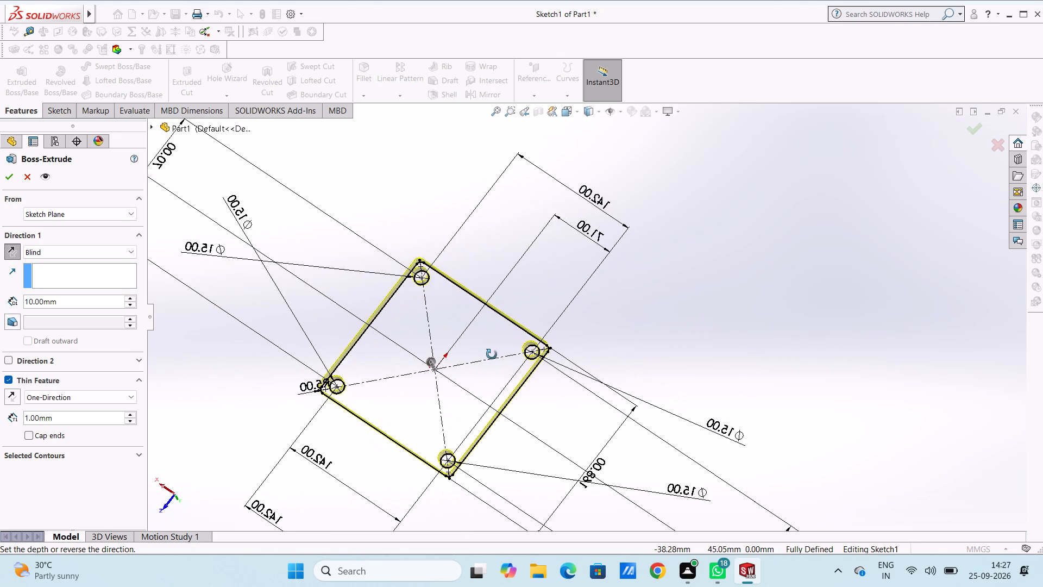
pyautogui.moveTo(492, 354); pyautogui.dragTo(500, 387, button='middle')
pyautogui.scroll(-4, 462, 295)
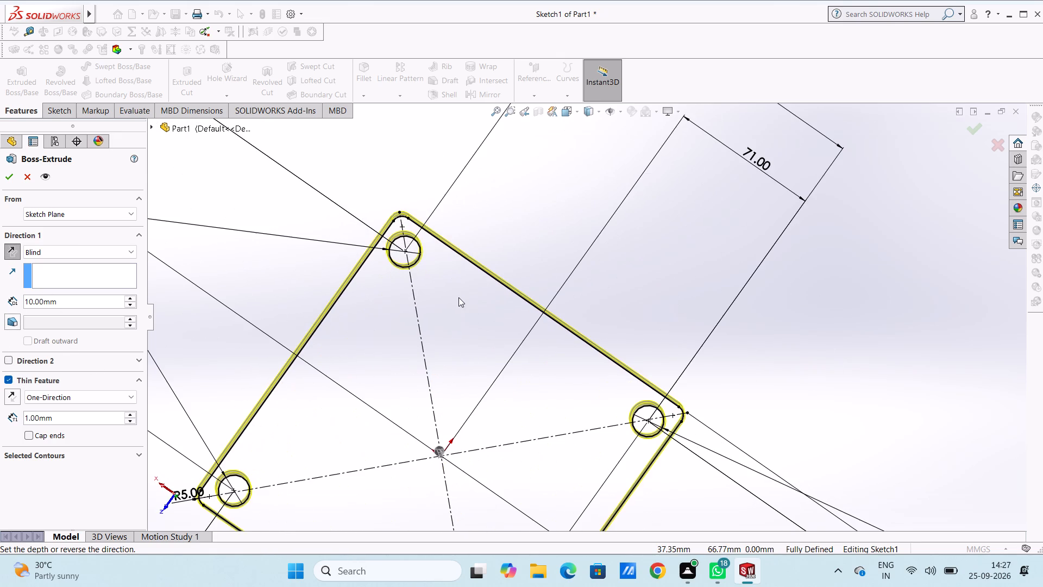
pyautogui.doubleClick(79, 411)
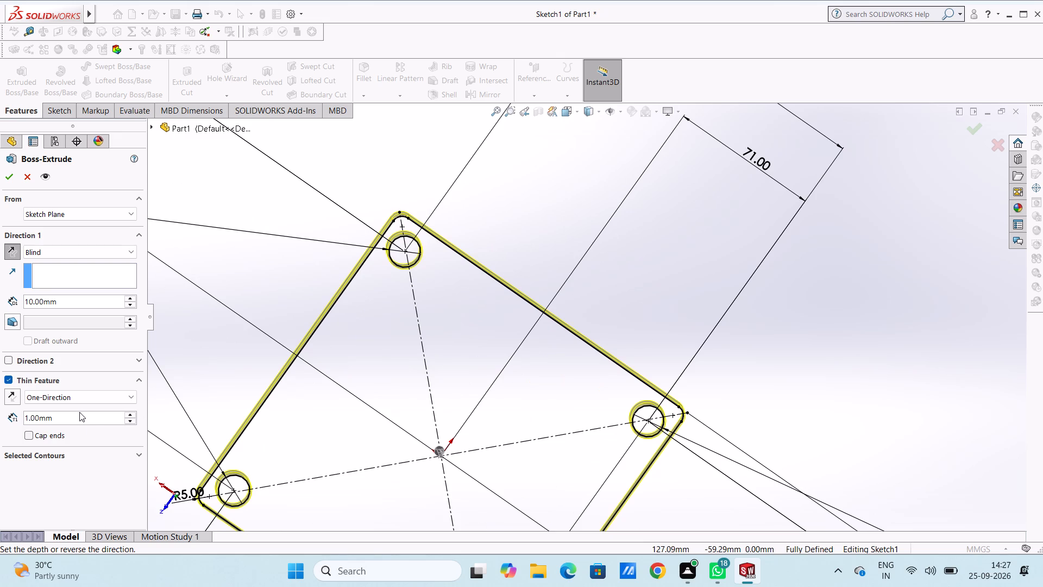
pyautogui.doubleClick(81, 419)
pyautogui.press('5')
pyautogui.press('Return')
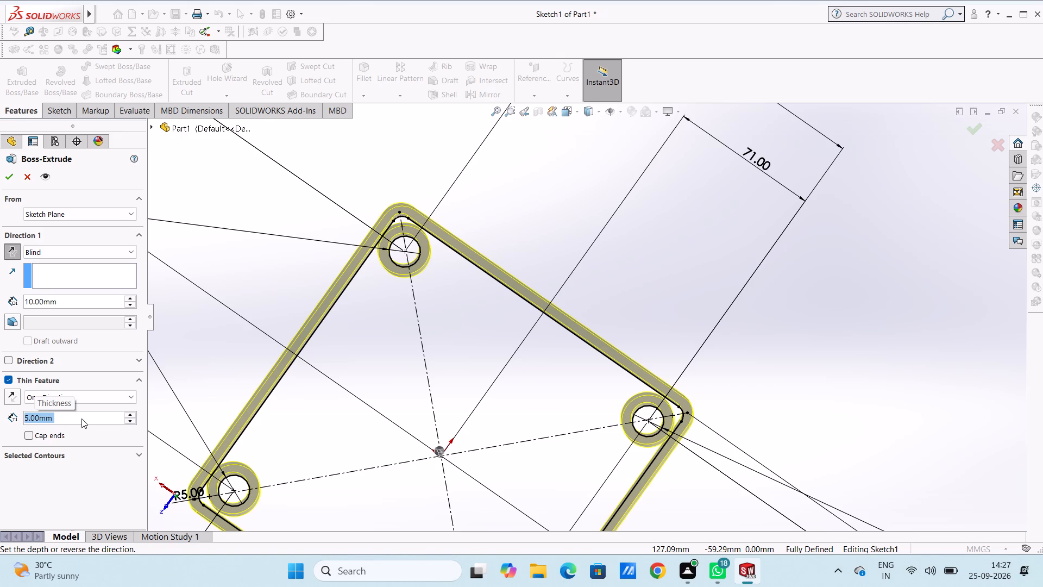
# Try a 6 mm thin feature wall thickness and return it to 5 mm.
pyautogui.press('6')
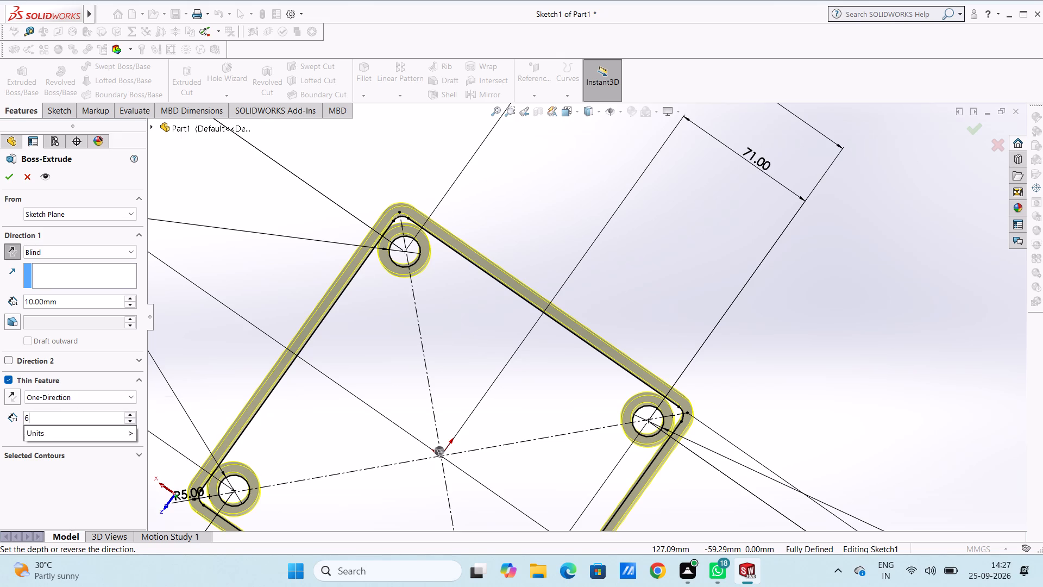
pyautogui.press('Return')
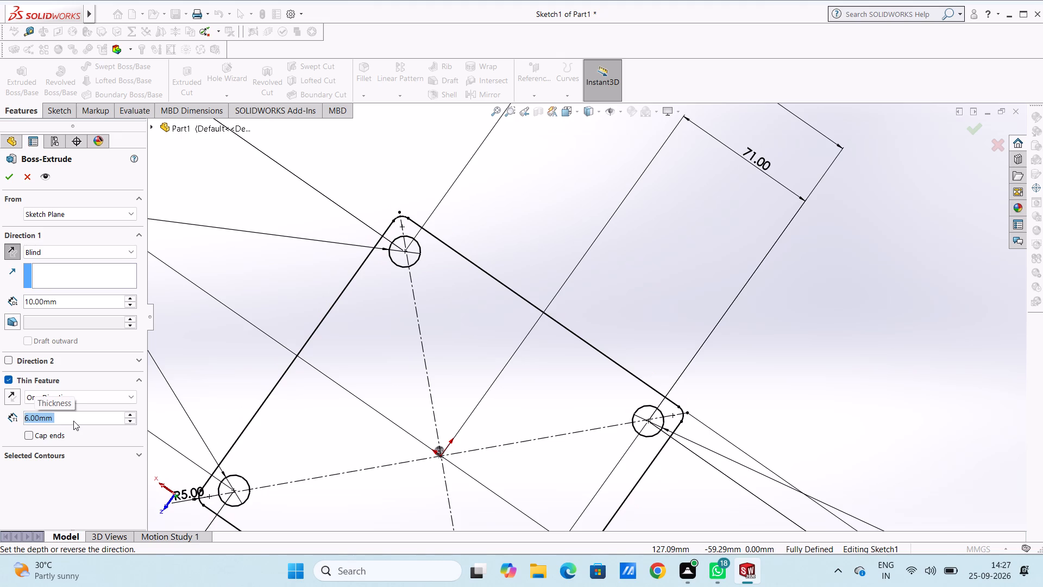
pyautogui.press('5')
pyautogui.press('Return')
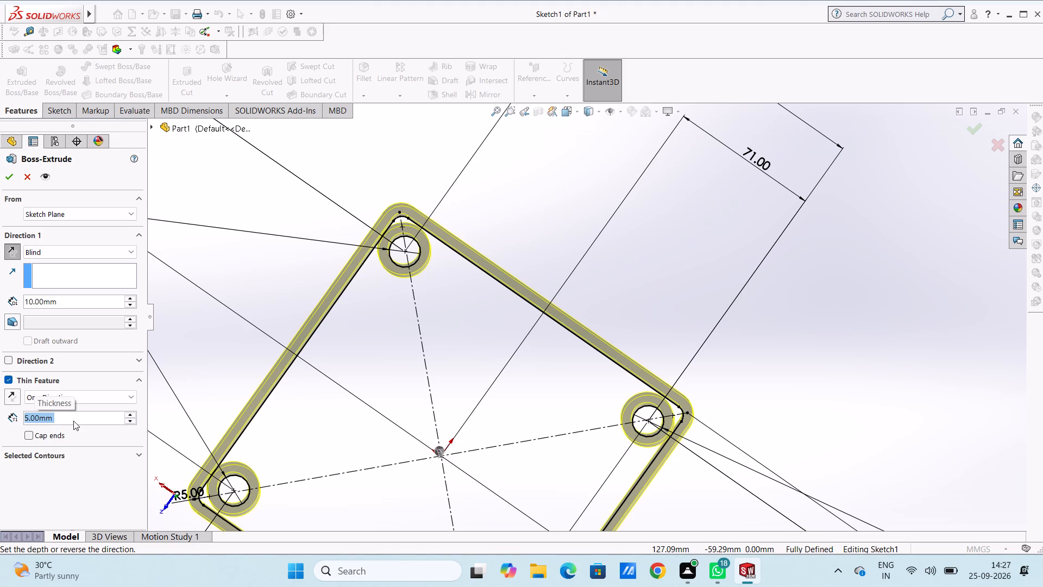
# Examine the walls around the square outline and corner circles in the extrusion preview from different angles.
pyautogui.moveTo(361, 207); pyautogui.dragTo(246, 220, button='middle')
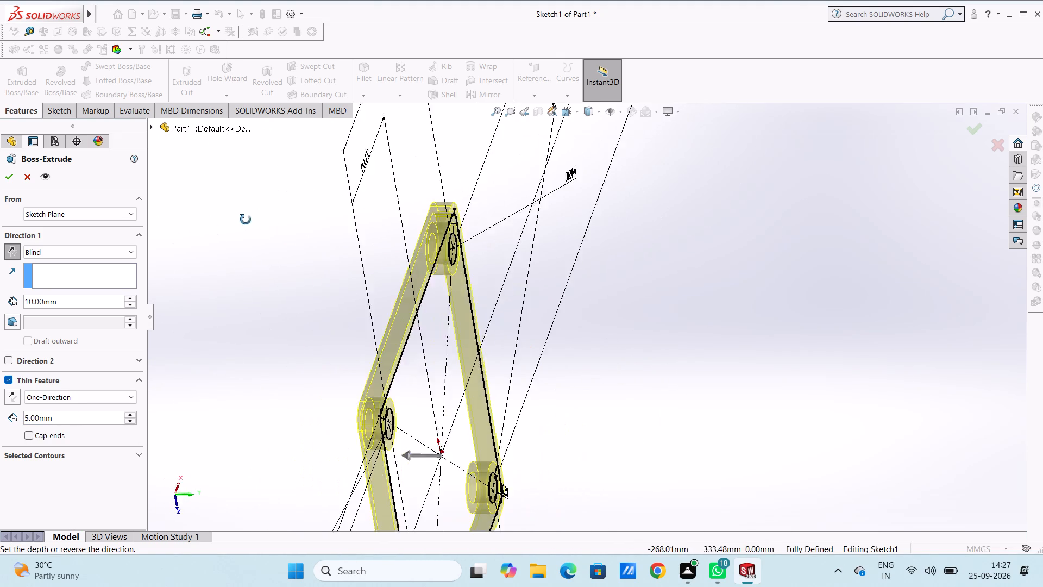
pyautogui.moveTo(246, 220); pyautogui.dragTo(311, 176, button='middle')
pyautogui.moveTo(272, 257); pyautogui.dragTo(274, 221, button='middle')
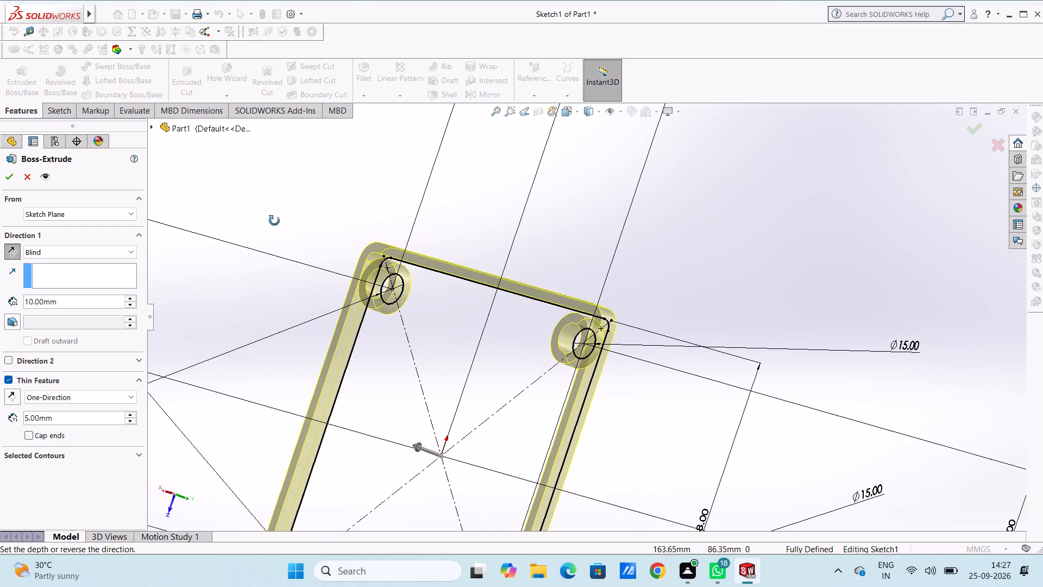
pyautogui.moveTo(274, 221); pyautogui.dragTo(288, 231, button='middle')
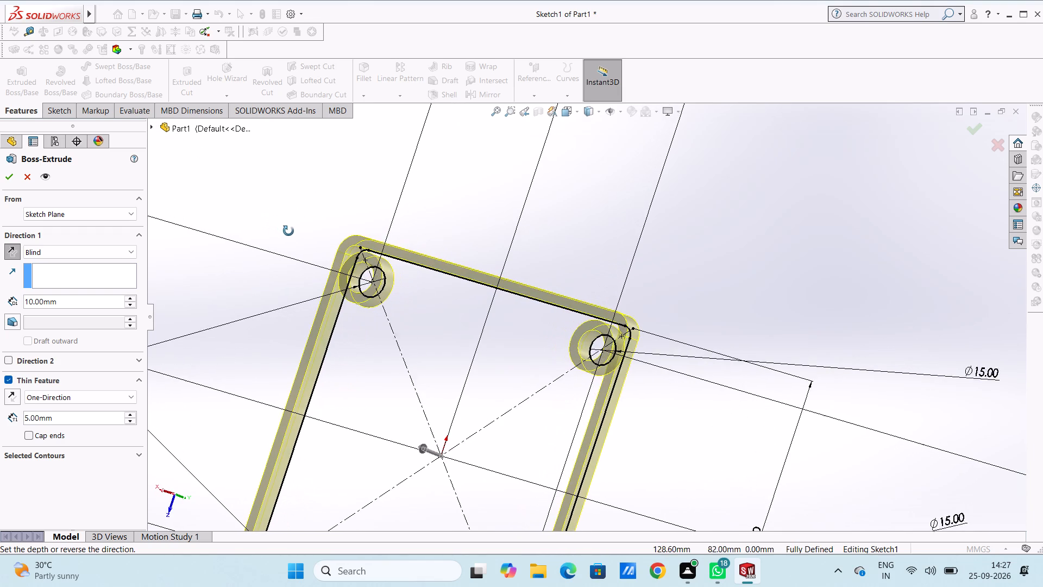
pyautogui.moveTo(288, 231); pyautogui.dragTo(298, 234, button='middle')
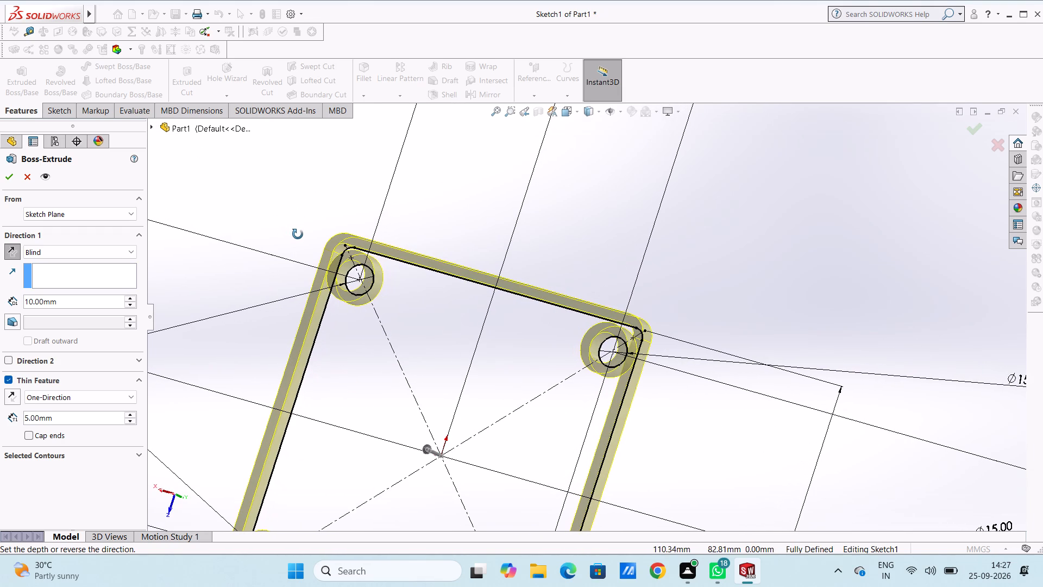
pyautogui.moveTo(298, 234); pyautogui.dragTo(292, 234, button='middle')
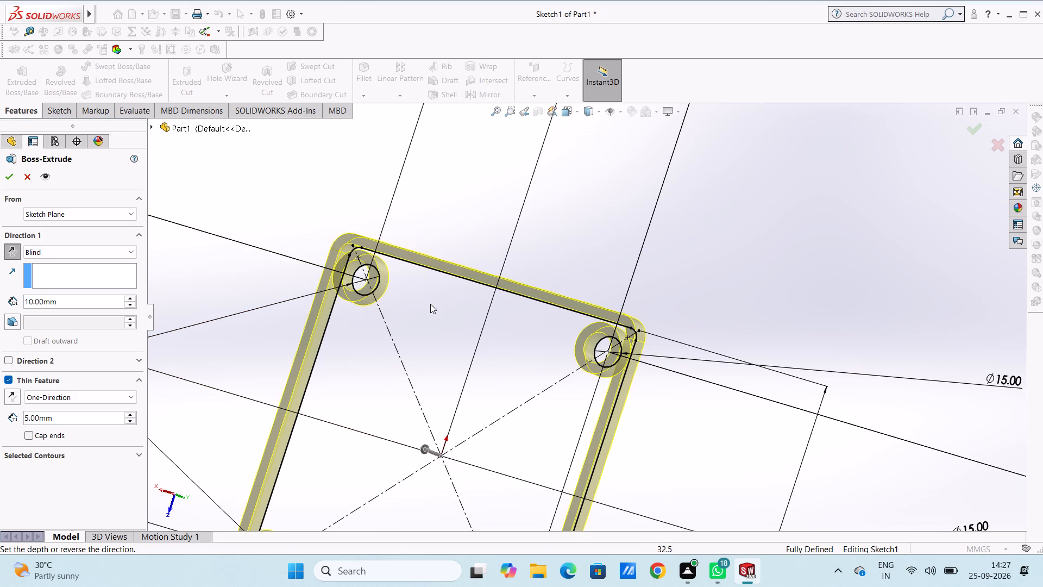
pyautogui.moveTo(437, 308); pyautogui.dragTo(471, 325, button='middle')
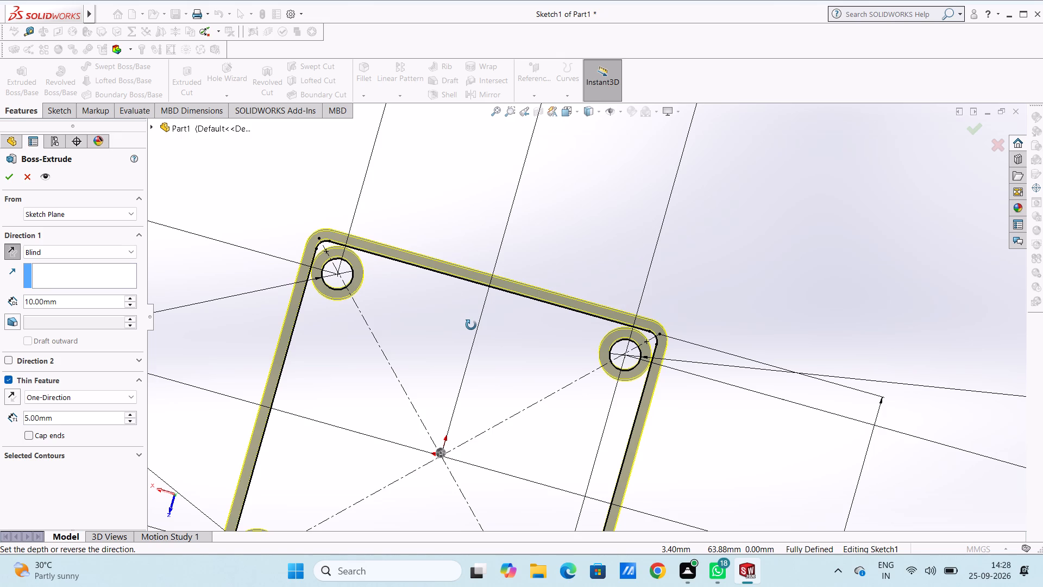
pyautogui.moveTo(471, 325); pyautogui.dragTo(459, 327, button='middle')
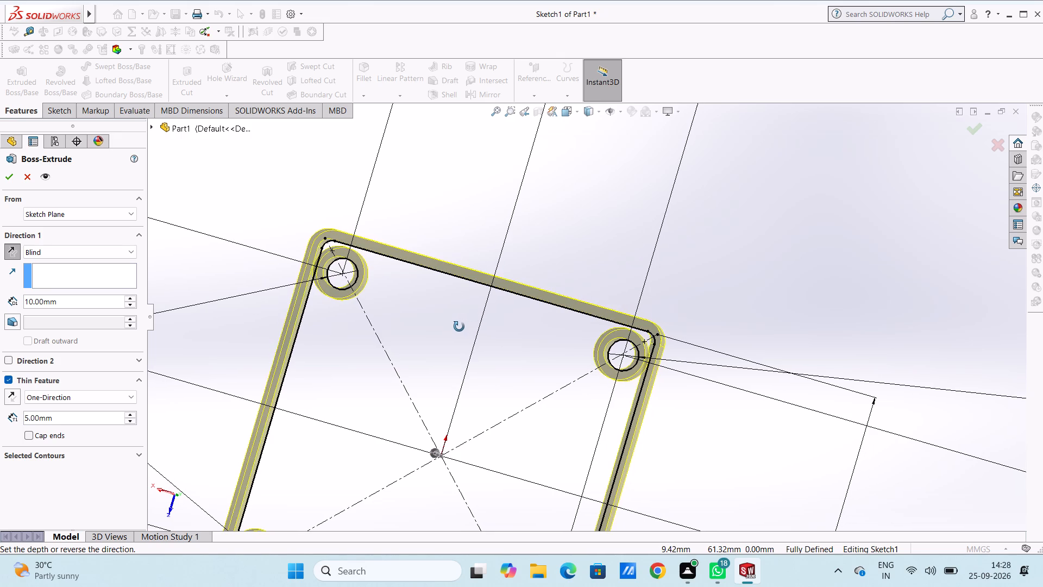
pyautogui.moveTo(459, 327); pyautogui.dragTo(451, 327, button='middle')
pyautogui.scroll(1, 448, 328)
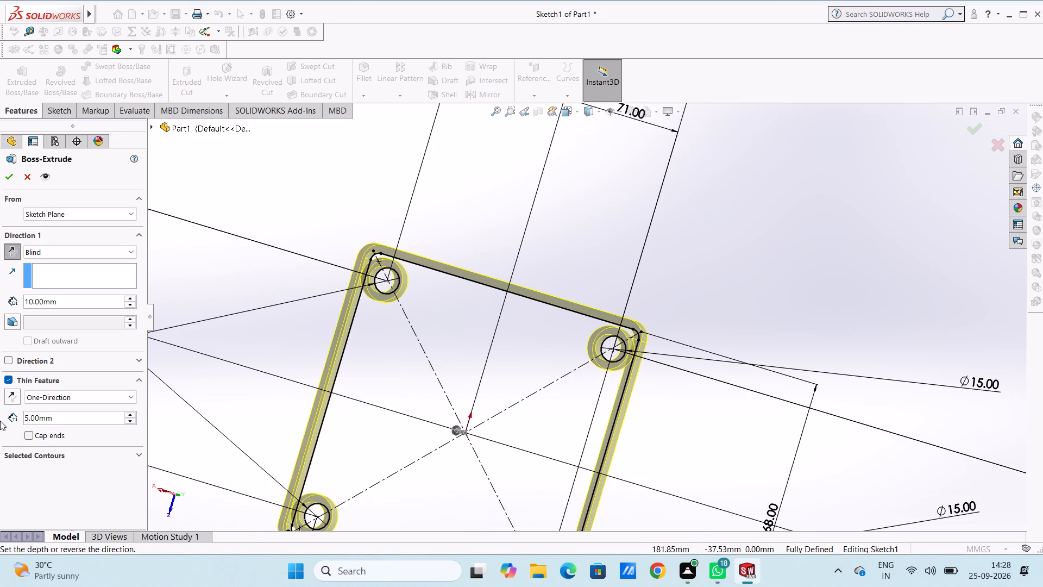
# Turn off the thin feature option so the sketch profile extrudes as a solid plate.
pyautogui.click(4, 380)
pyautogui.click(7, 377)
pyautogui.moveTo(369, 241); pyautogui.dragTo(302, 201, button='middle')
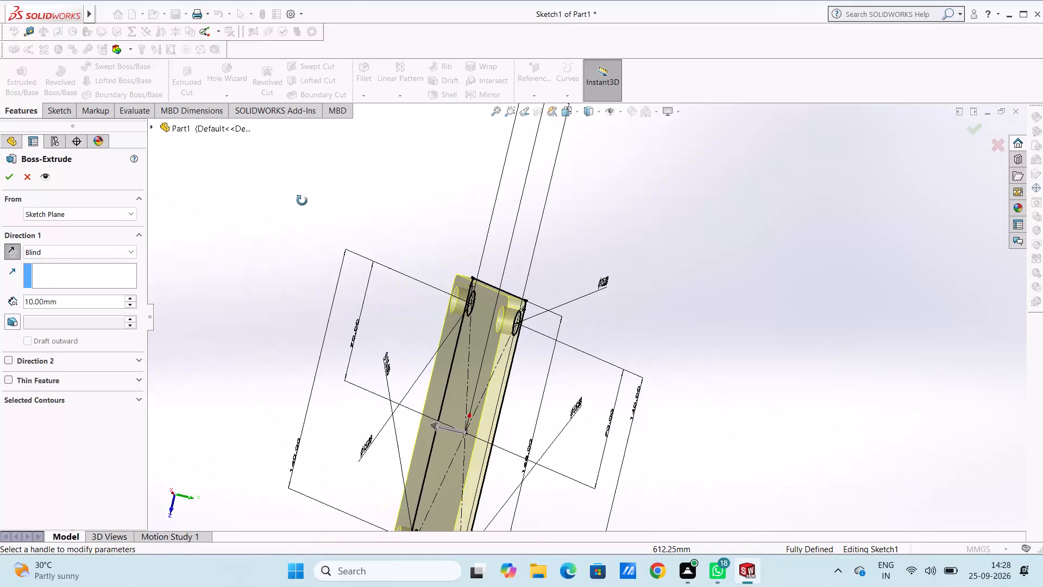
# Set the extrusion depth to 18 mm and create the solid plate.
pyautogui.moveTo(302, 201); pyautogui.dragTo(304, 199, button='middle')
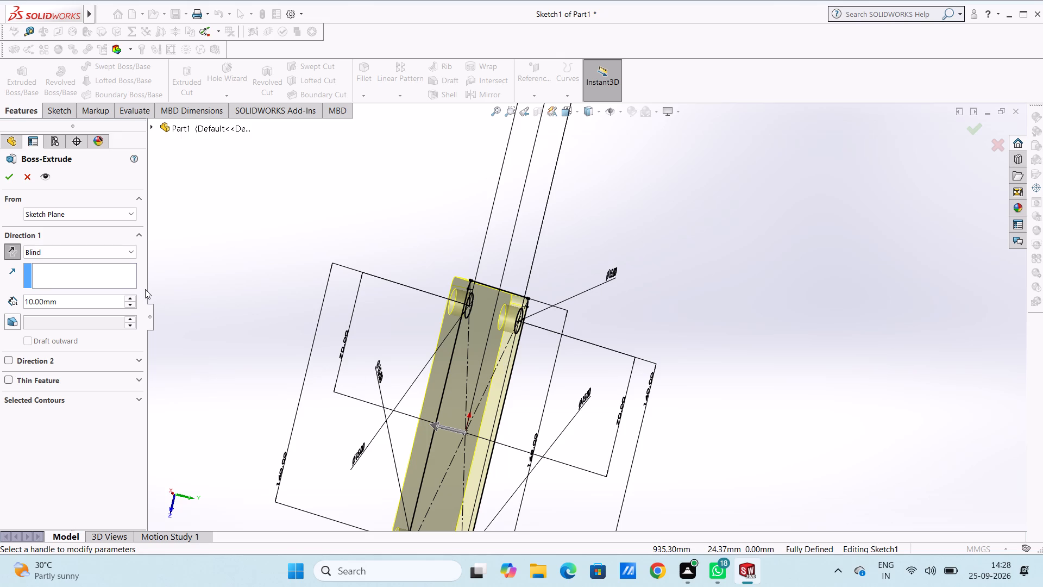
pyautogui.doubleClick(93, 304)
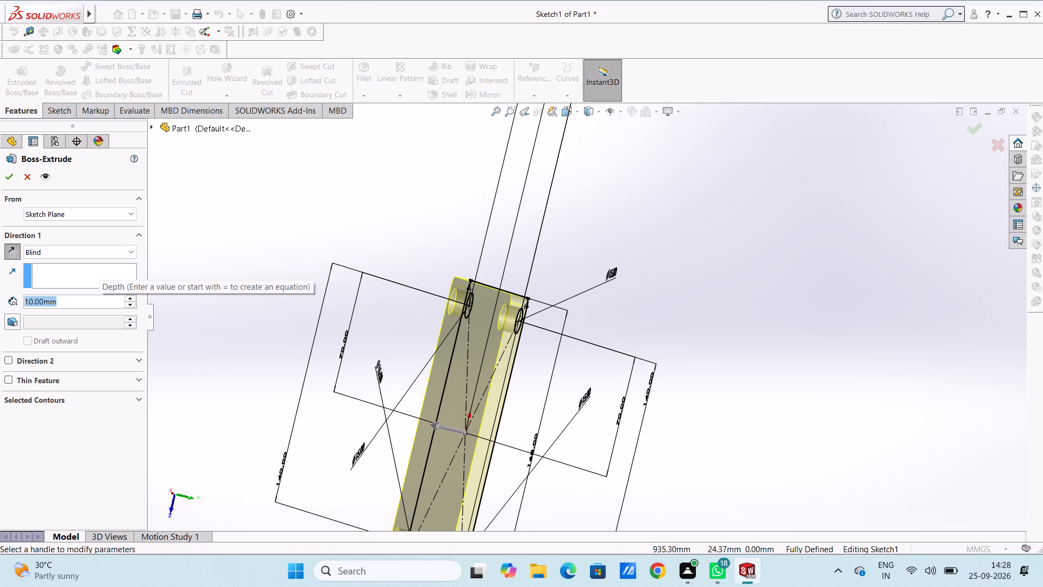
pyautogui.write('18')
pyautogui.press('Return')
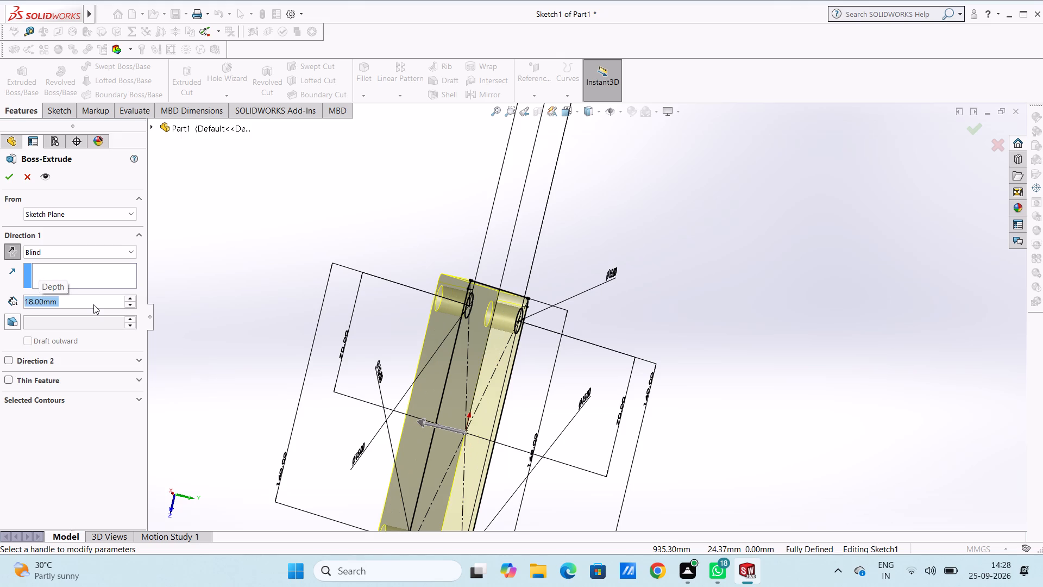
pyautogui.click(9, 178)
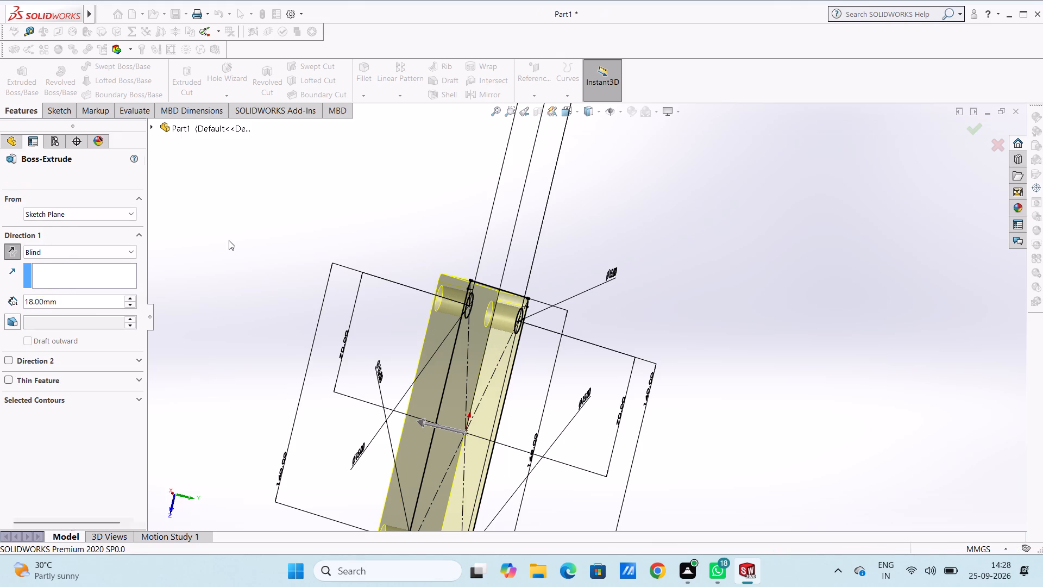
pyautogui.click(229, 240)
# Start a new sketch on the plate's large holed face, seen in the Top view.
pyautogui.scroll(3, 246, 245)
pyautogui.moveTo(311, 262); pyautogui.dragTo(451, 292, button='middle')
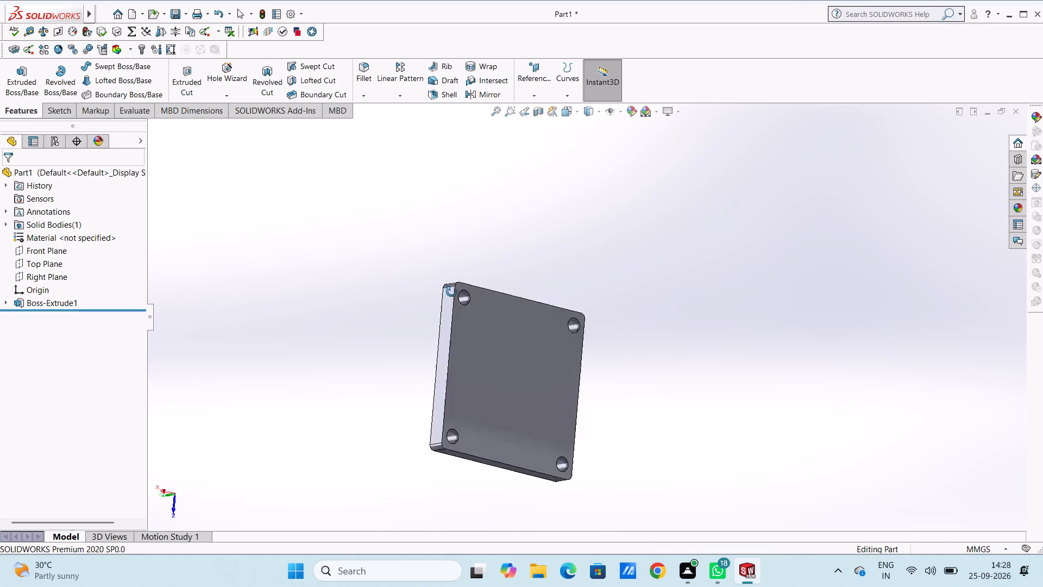
pyautogui.moveTo(451, 292); pyautogui.dragTo(412, 321, button='middle')
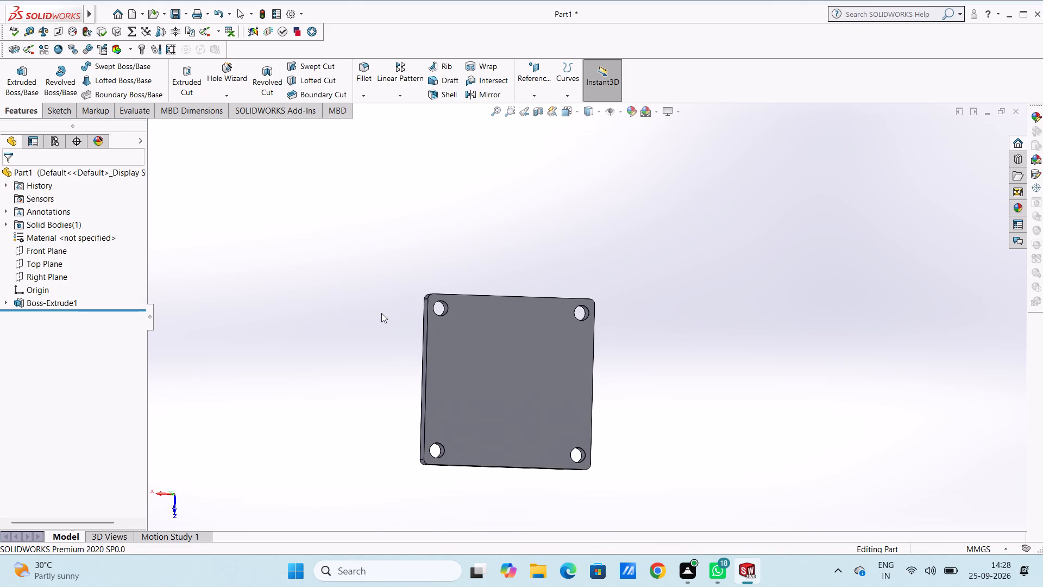
pyautogui.hotkey('ctrl', '5')
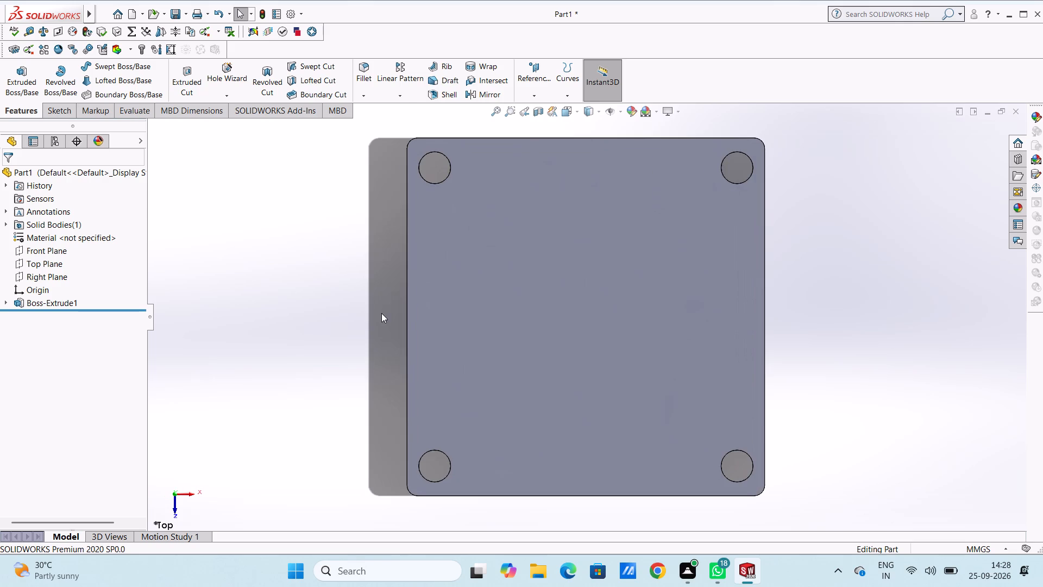
pyautogui.click(590, 304)
pyautogui.click(633, 276)
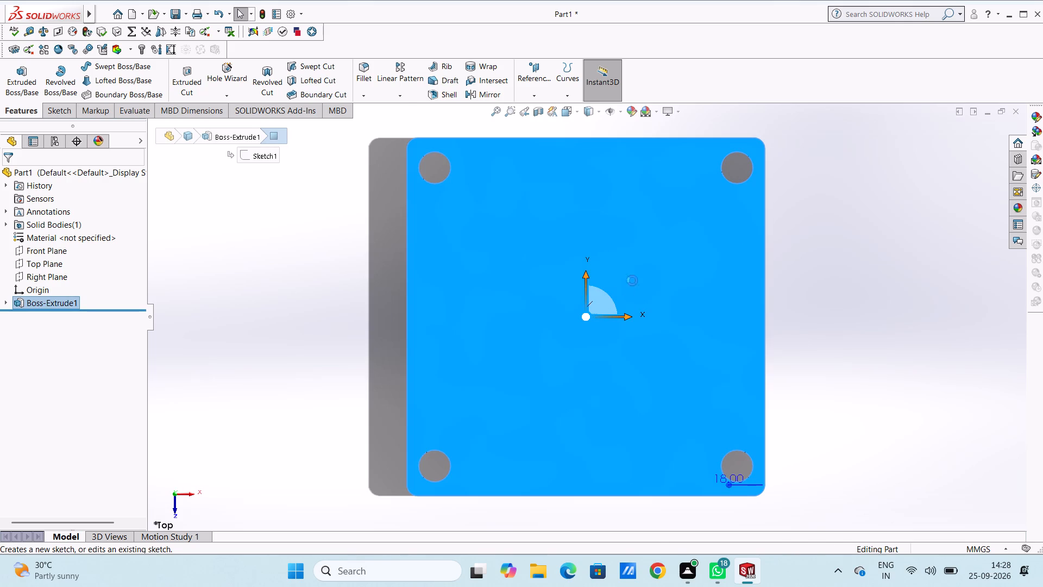
pyautogui.click(337, 315)
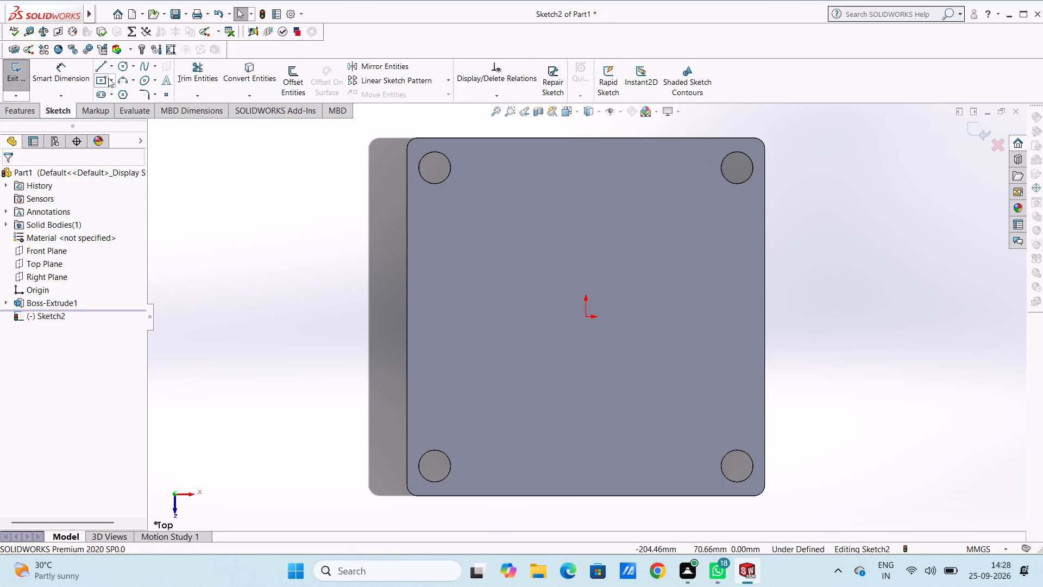
# Set up an offset of the plate's upper edge, reversed to the inside, at a distance of 18 mm.
pyautogui.click(100, 82)
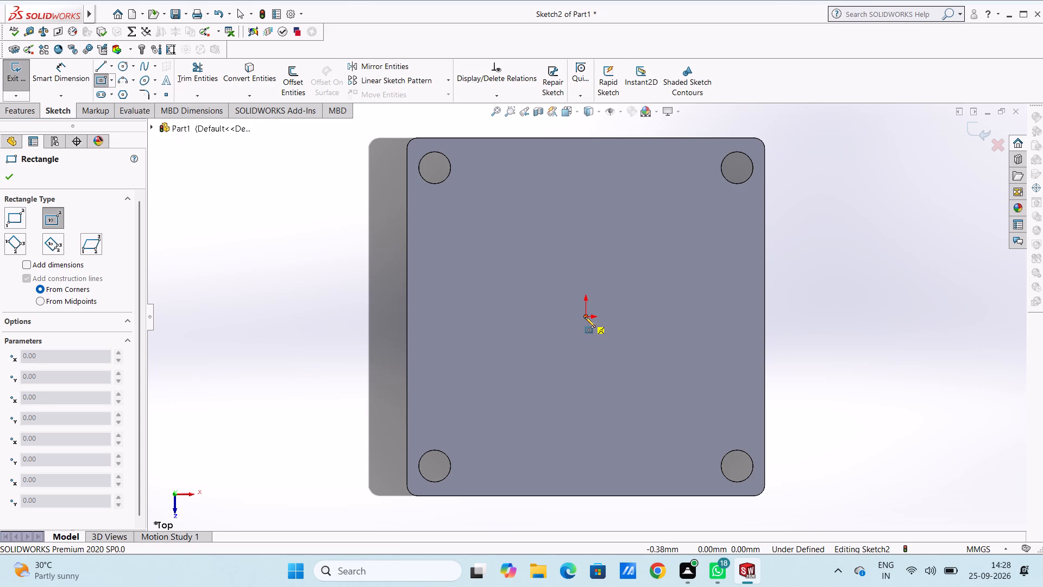
pyautogui.click(285, 79)
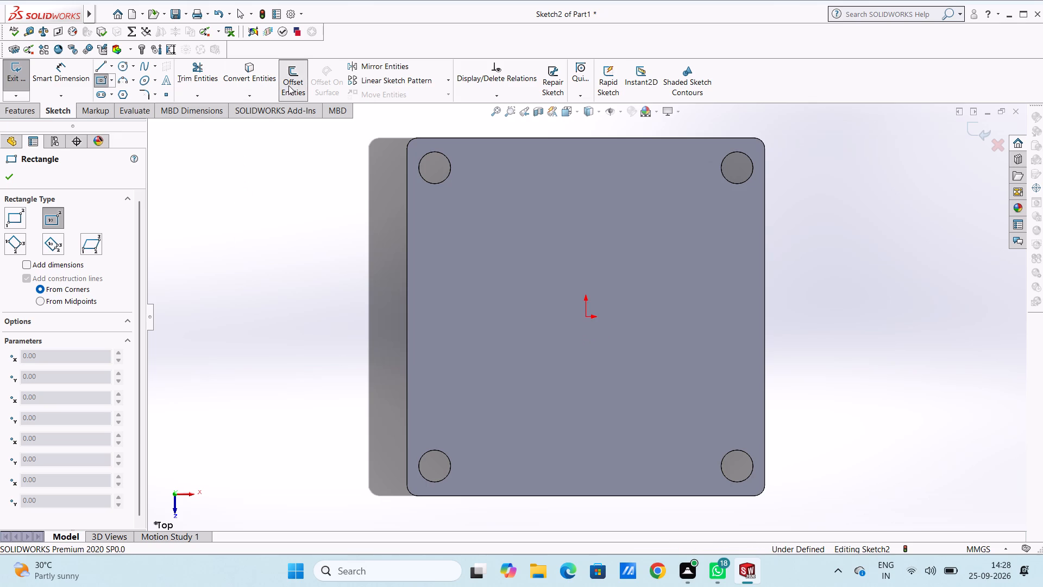
pyautogui.click(542, 136)
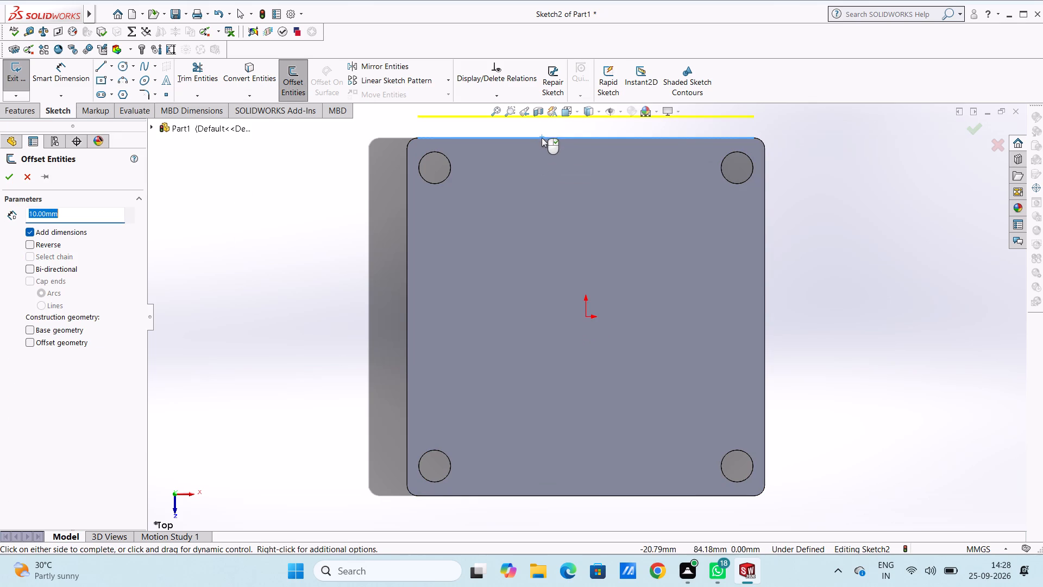
pyautogui.click(32, 243)
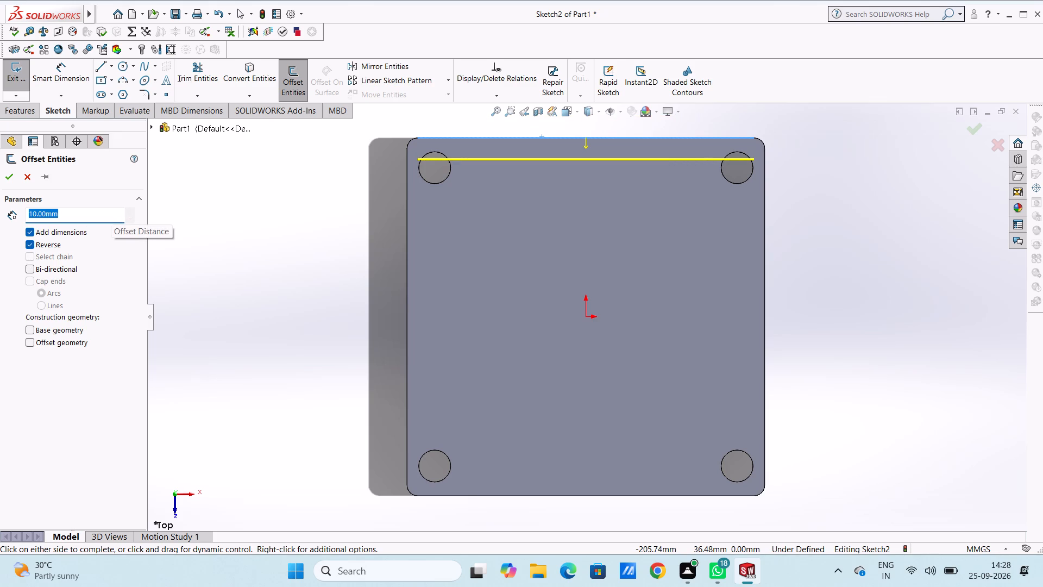
pyautogui.write('18')
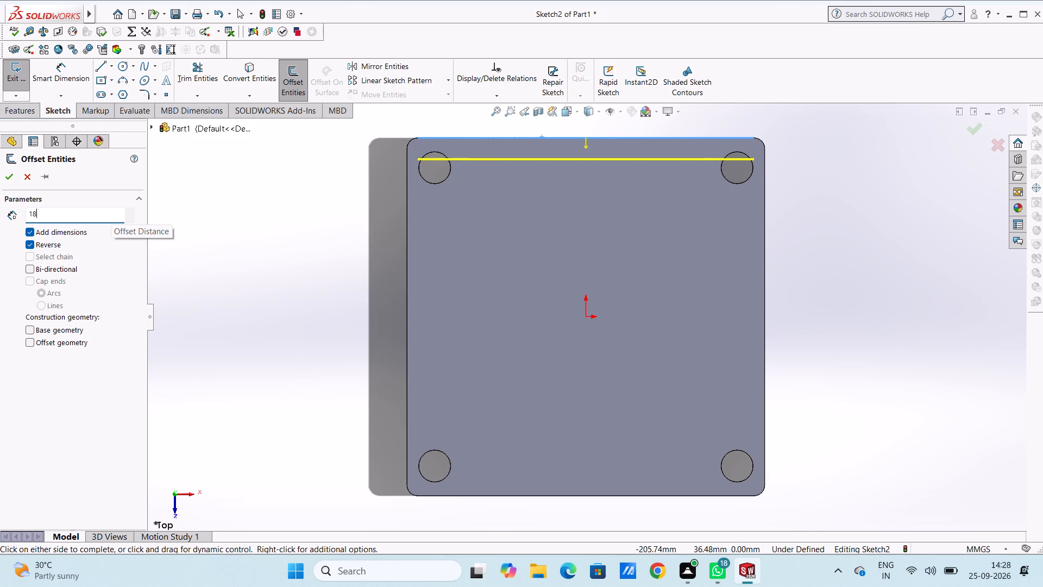
pyautogui.press('Return')
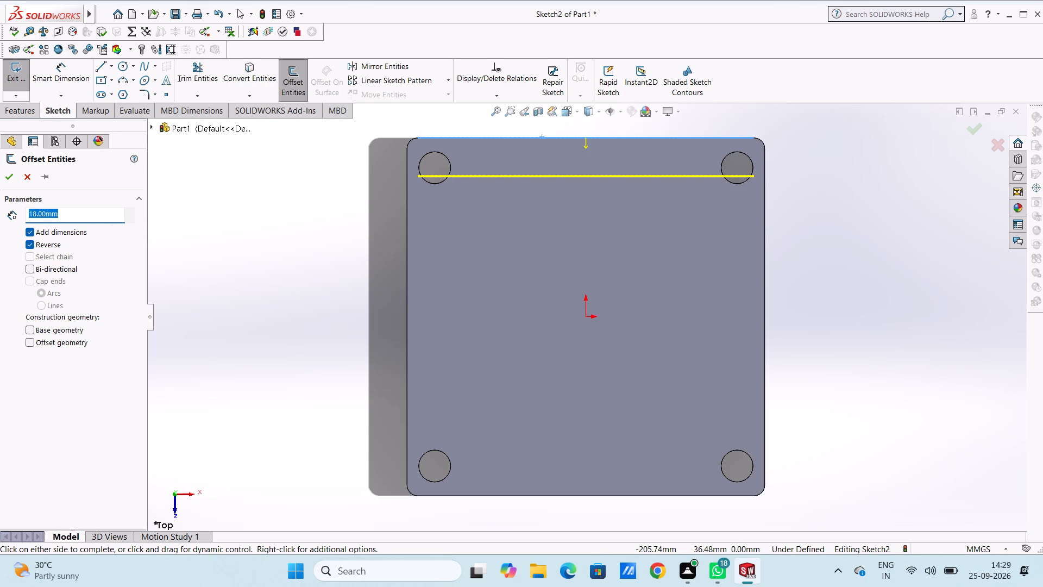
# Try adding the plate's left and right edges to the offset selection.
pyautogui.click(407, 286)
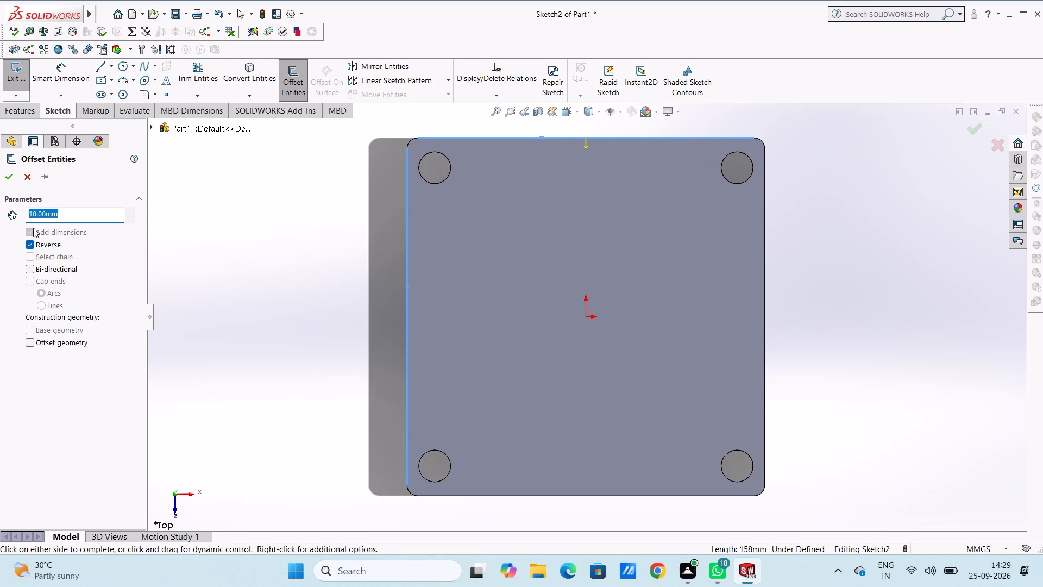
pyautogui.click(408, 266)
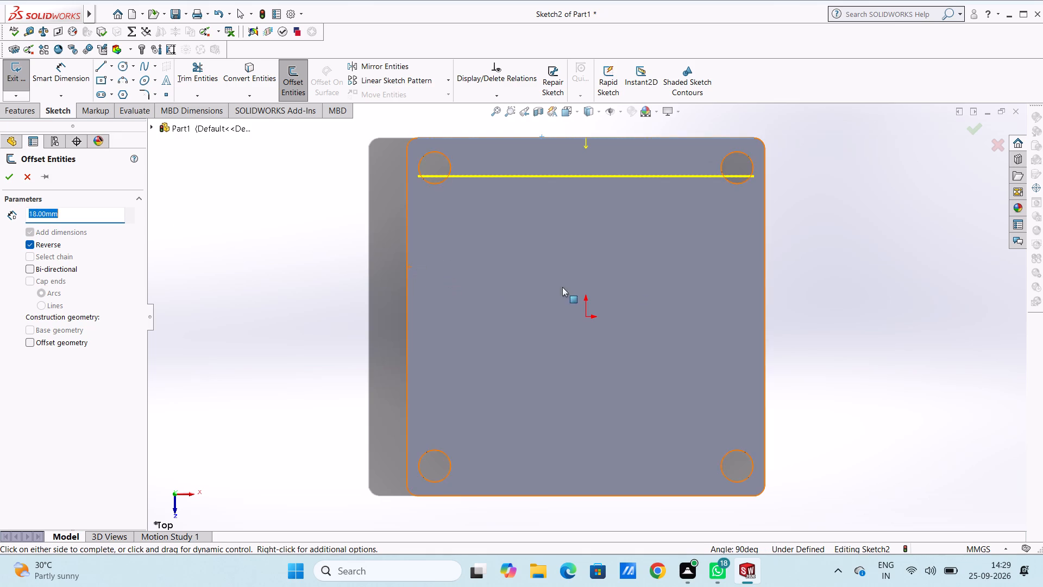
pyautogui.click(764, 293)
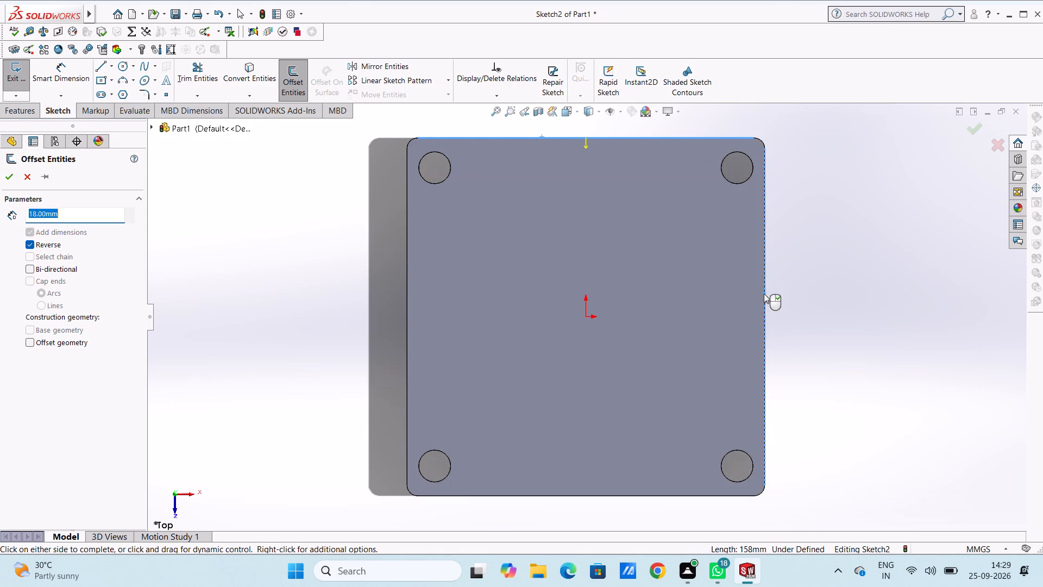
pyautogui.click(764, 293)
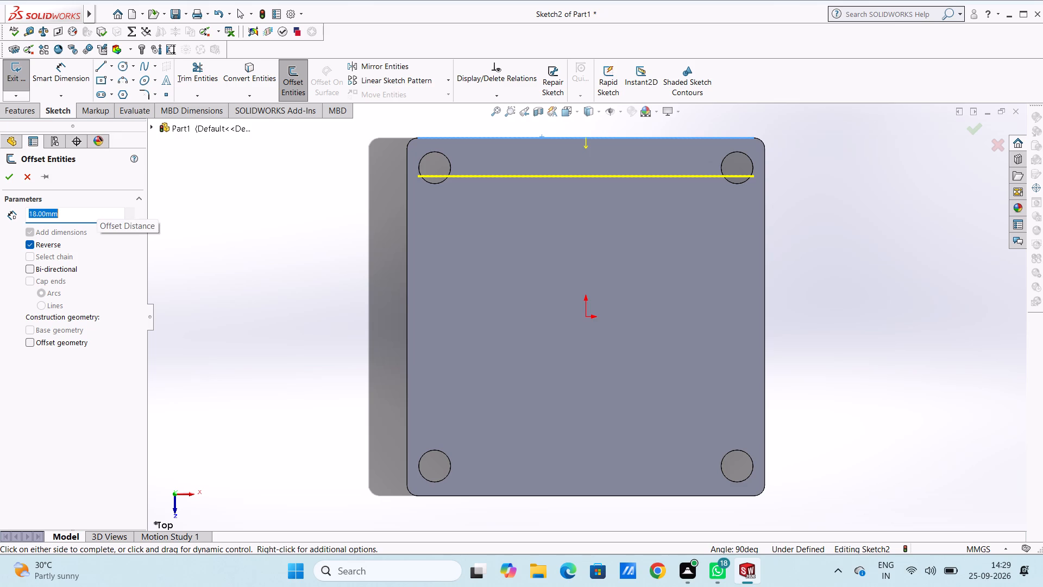
# Try a 20 mm offset distance, settle on 25 mm, and create the line inside the plate's upper edge.
pyautogui.write('20')
pyautogui.press('Return')
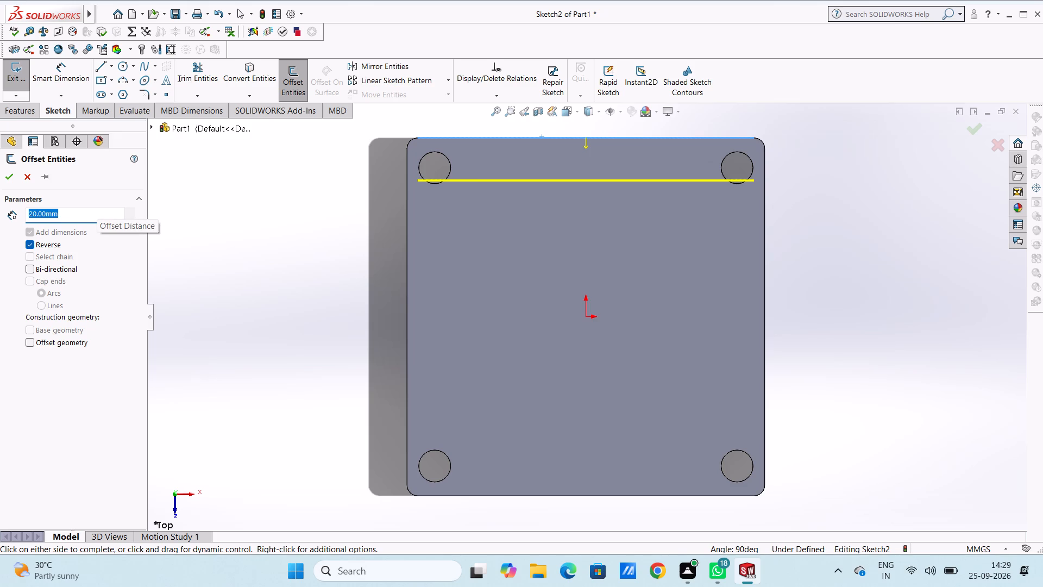
pyautogui.write('25')
pyautogui.press('Return')
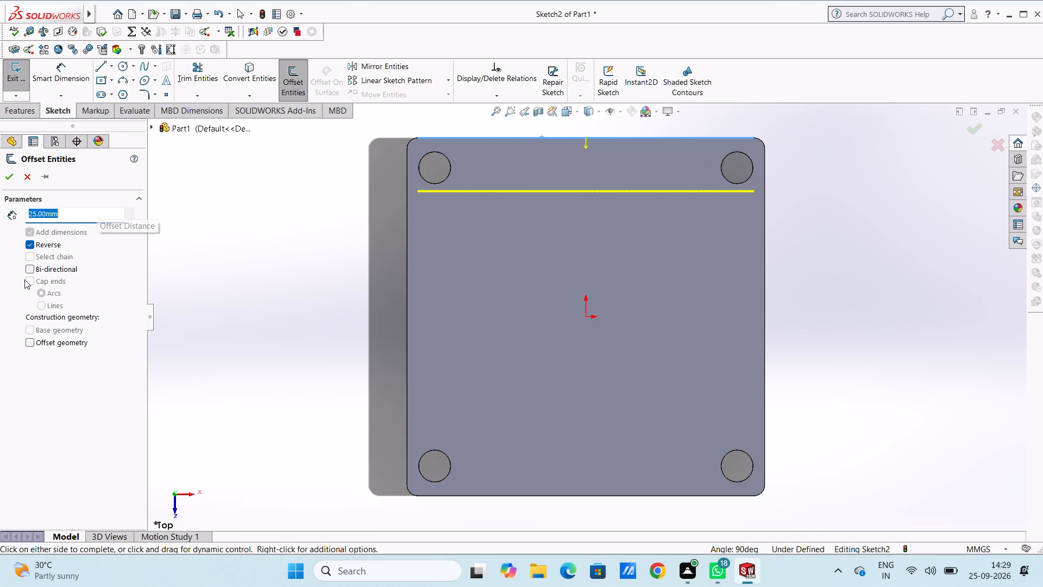
pyautogui.click(4, 178)
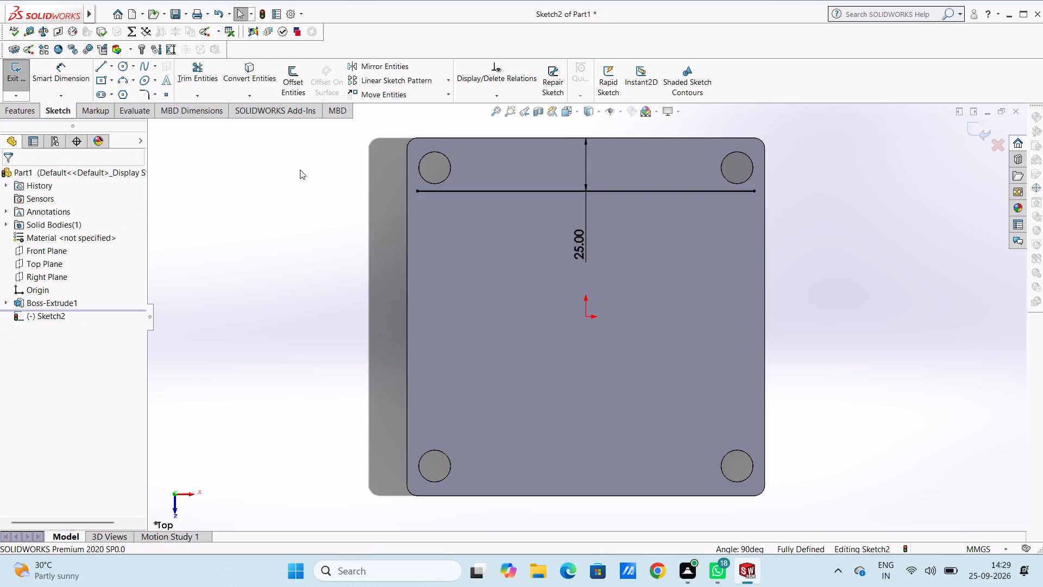
# Offset the plate's left edge 25 mm inward as a dimensioned sketch line.
pyautogui.click(300, 71)
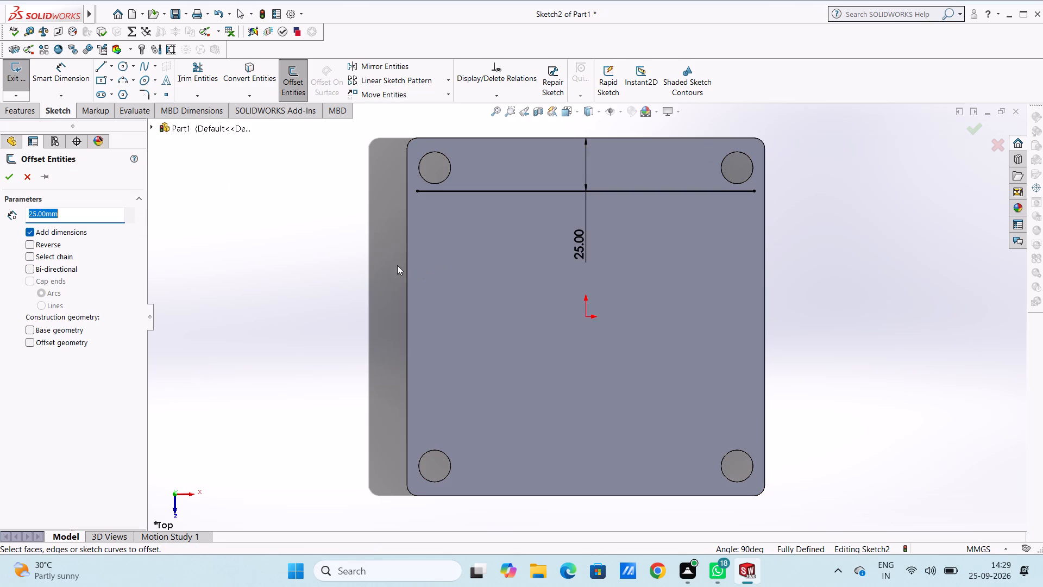
pyautogui.click(406, 271)
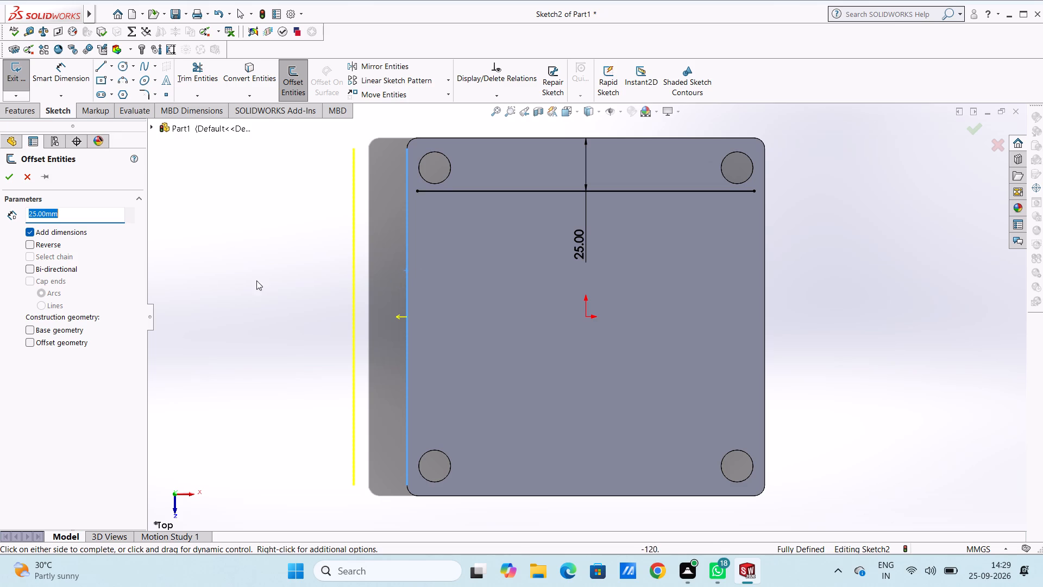
pyautogui.click(32, 242)
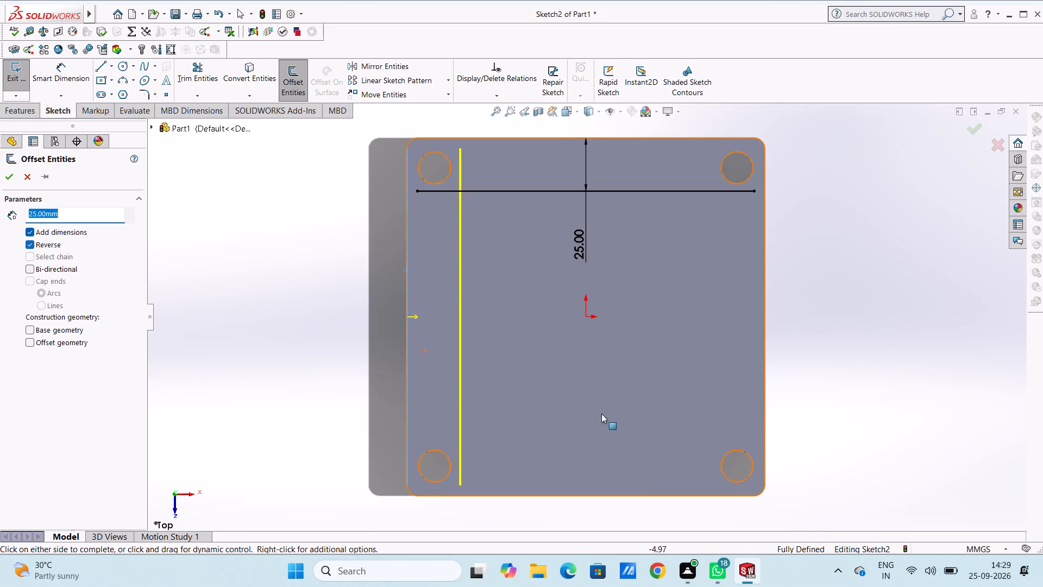
pyautogui.click(766, 298)
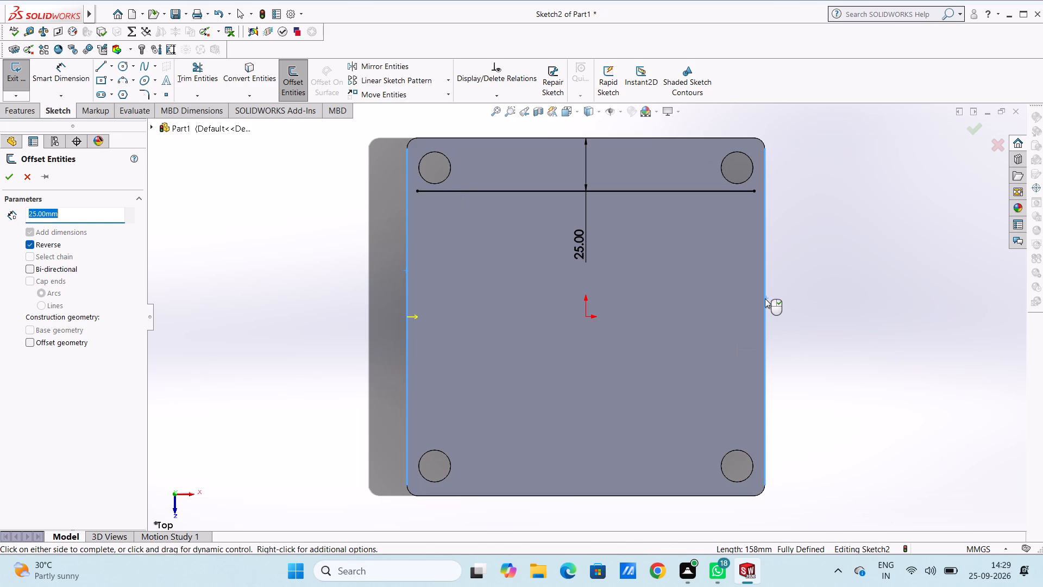
pyautogui.click(765, 298)
pyautogui.click(10, 178)
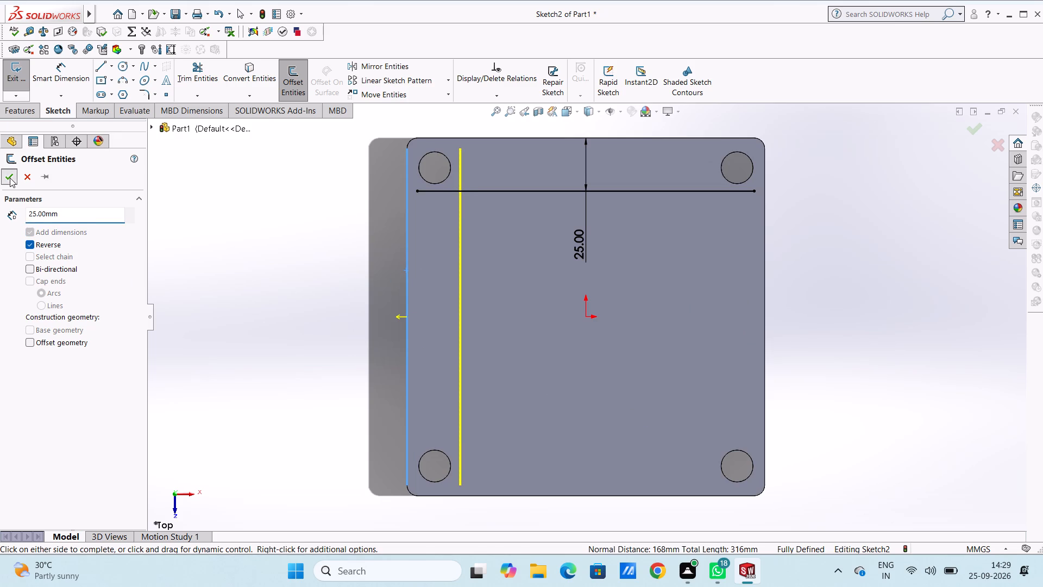
# Offset the plate's lower edge 25 mm inward as a dimensioned sketch line.
pyautogui.click(289, 74)
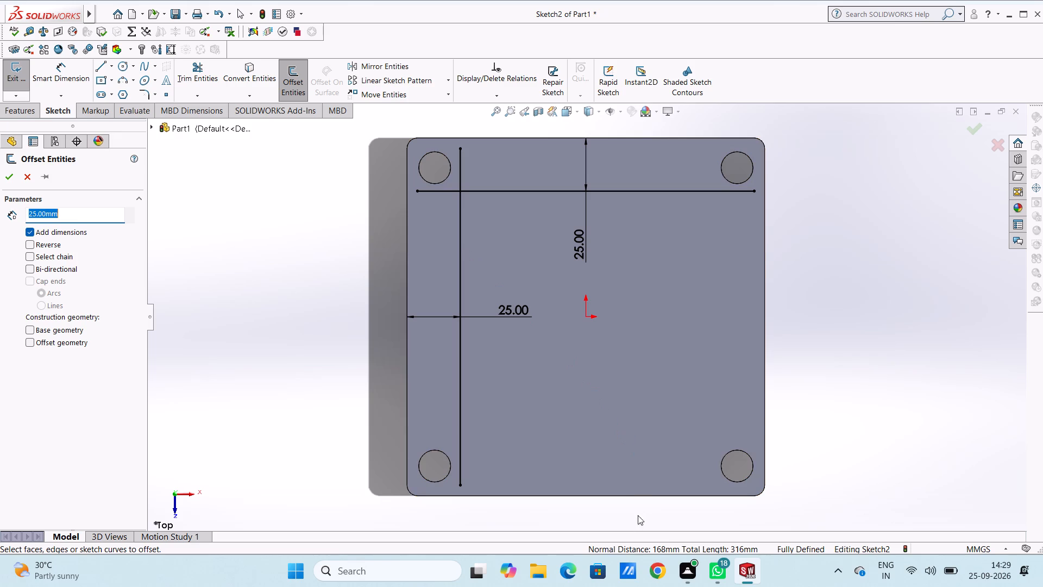
pyautogui.click(631, 496)
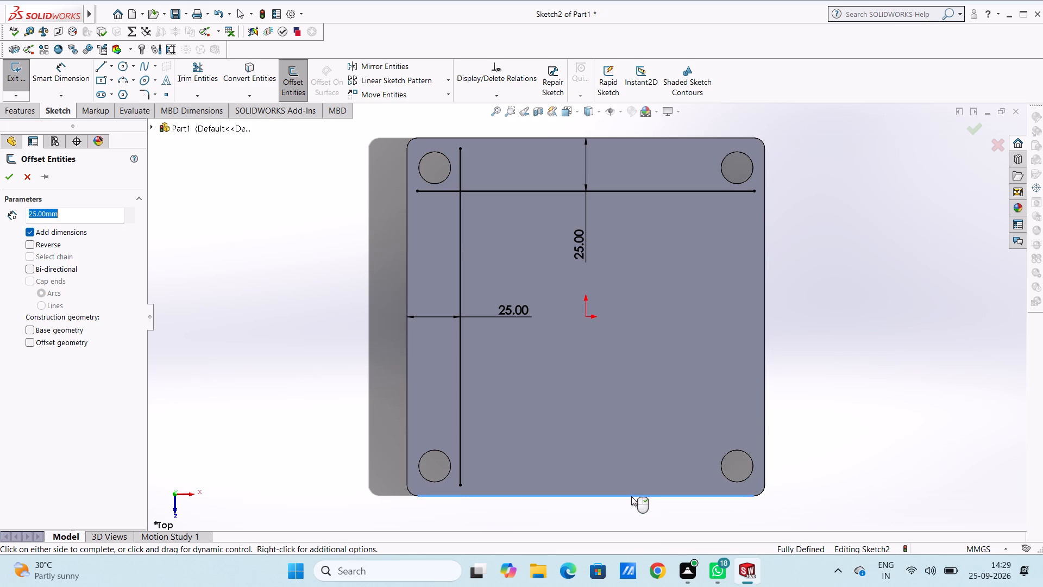
pyautogui.click(30, 239)
pyautogui.click(4, 177)
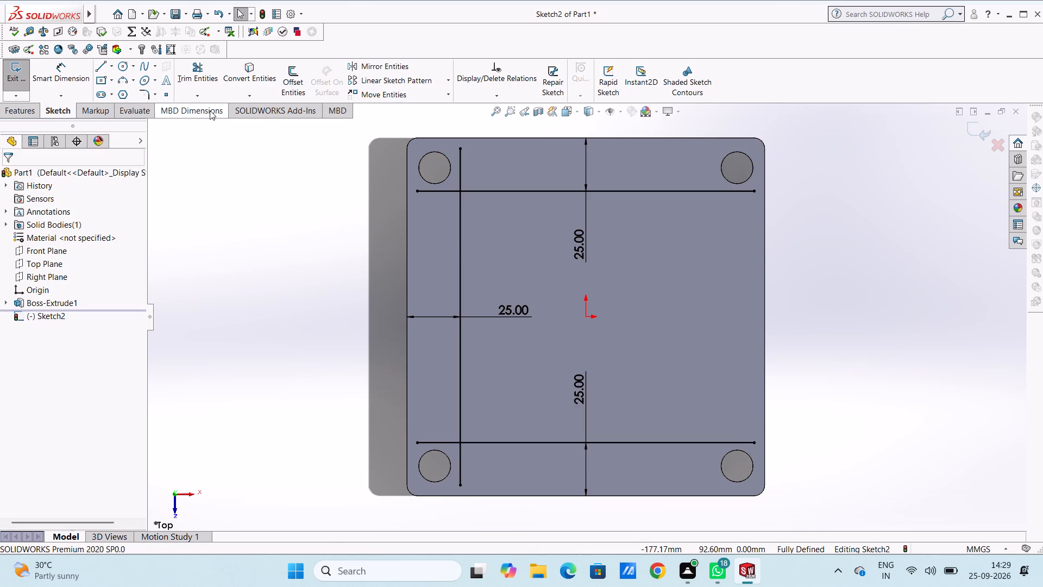
# Offset the plate's right edge 25 mm inward as a dimensioned sketch line.
pyautogui.click(294, 86)
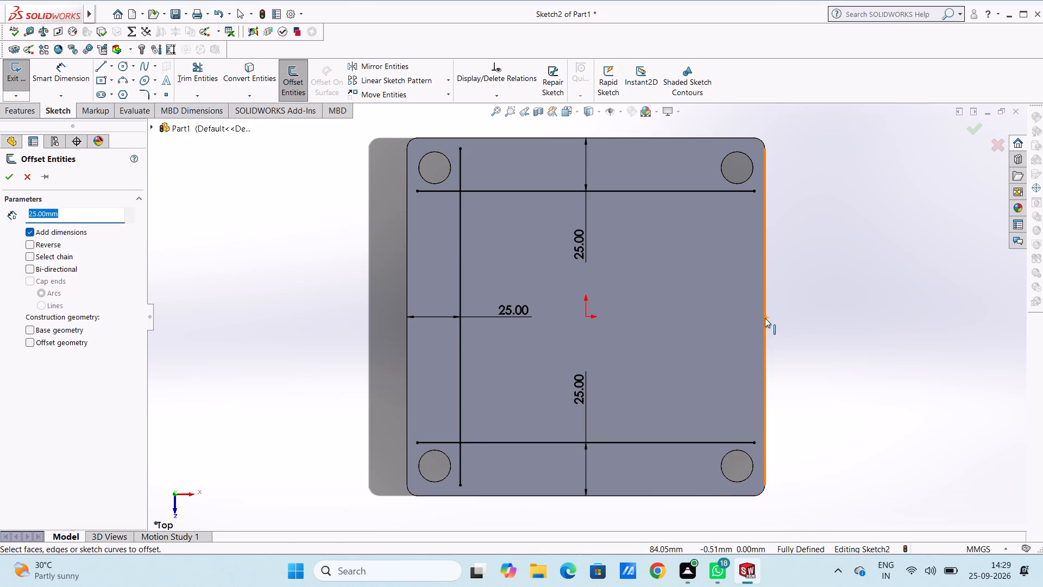
pyautogui.click(765, 318)
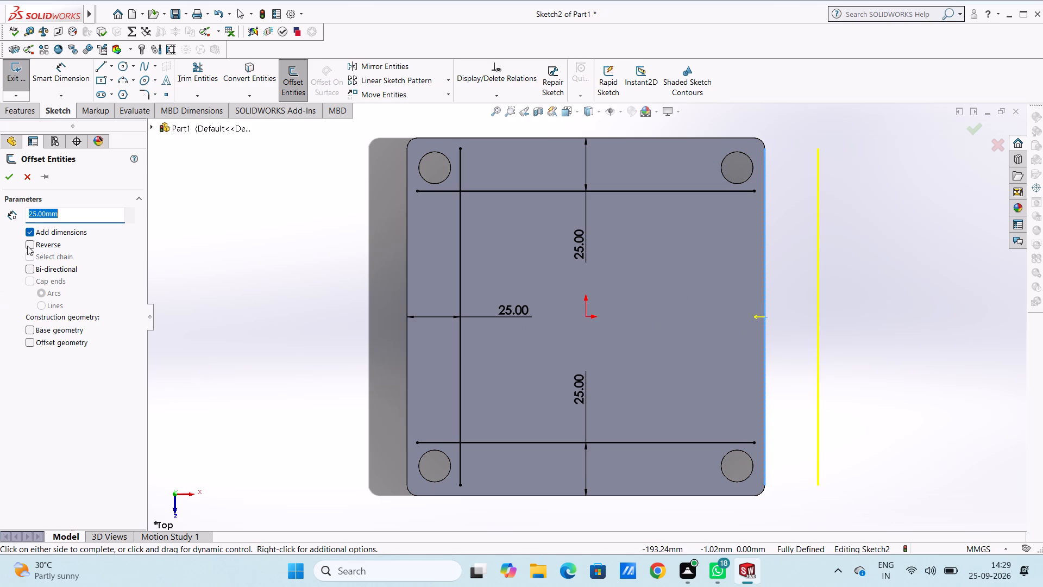
pyautogui.click(27, 246)
pyautogui.click(9, 179)
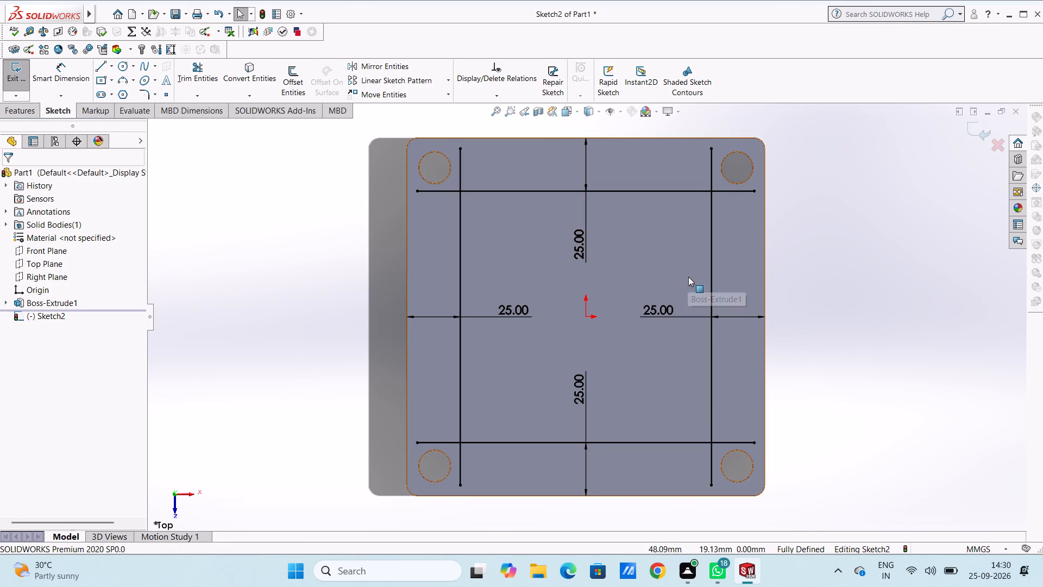
# Trim the eight overhanging ends of the offset lines so they form a closed inner square.
pyautogui.click(207, 67)
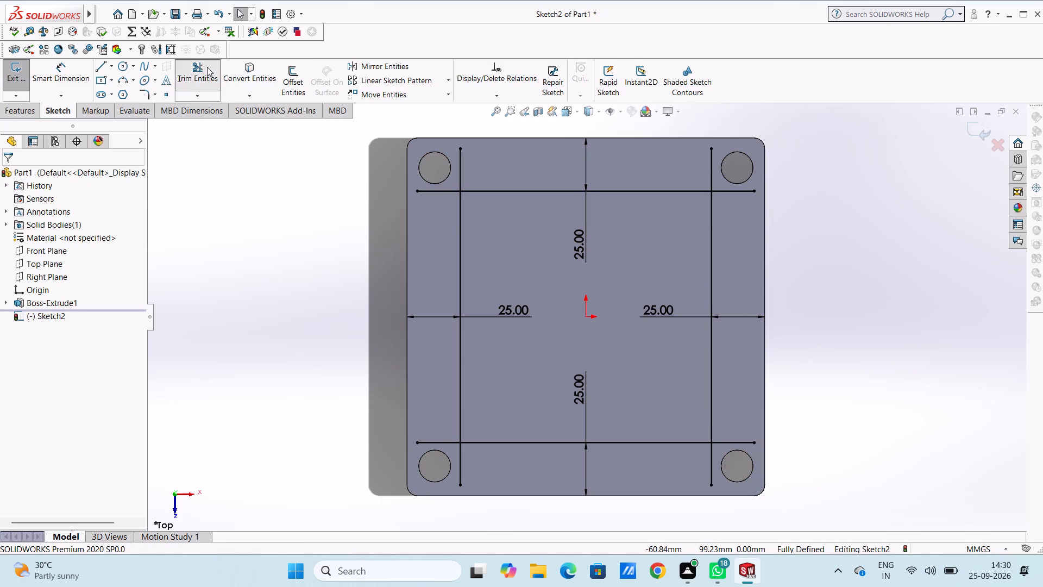
pyautogui.click(436, 192)
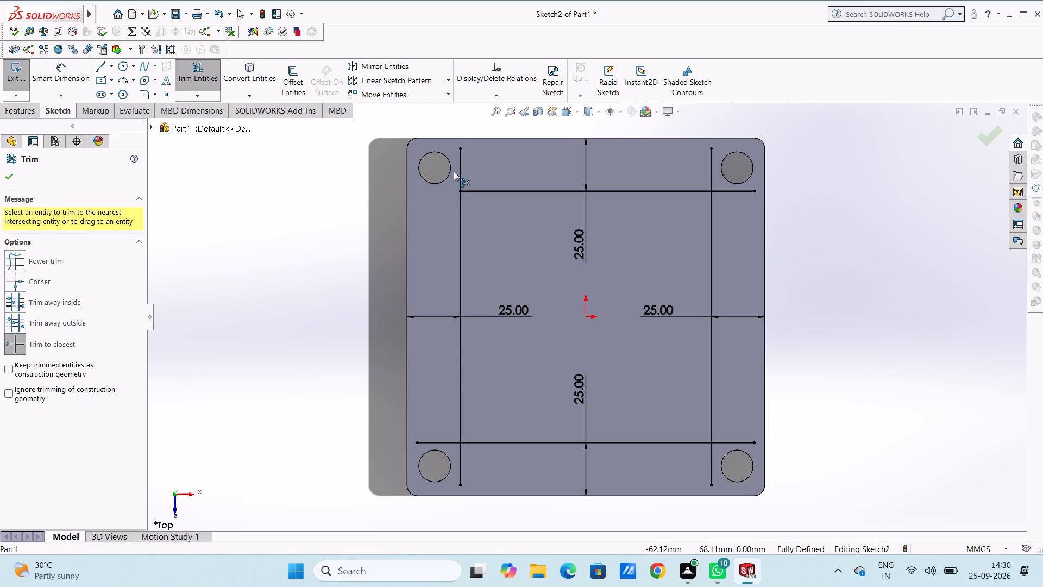
pyautogui.click(458, 173)
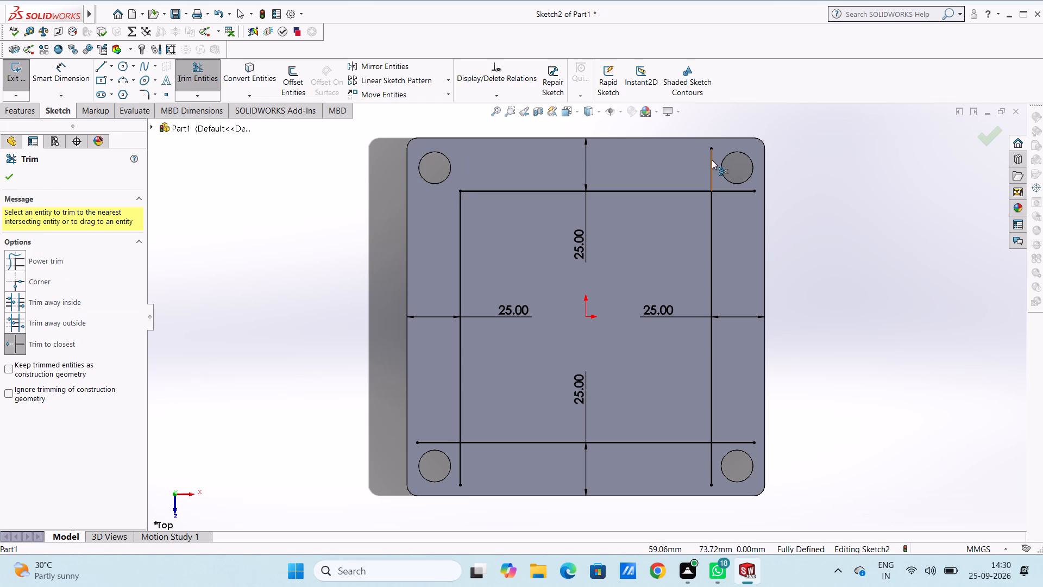
pyautogui.click(712, 160)
pyautogui.click(724, 189)
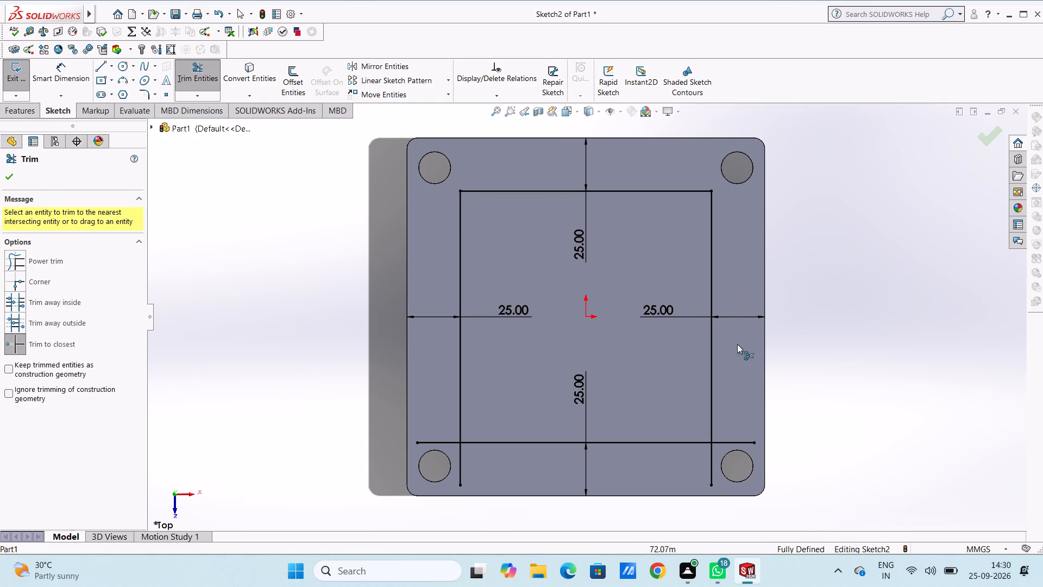
pyautogui.click(734, 442)
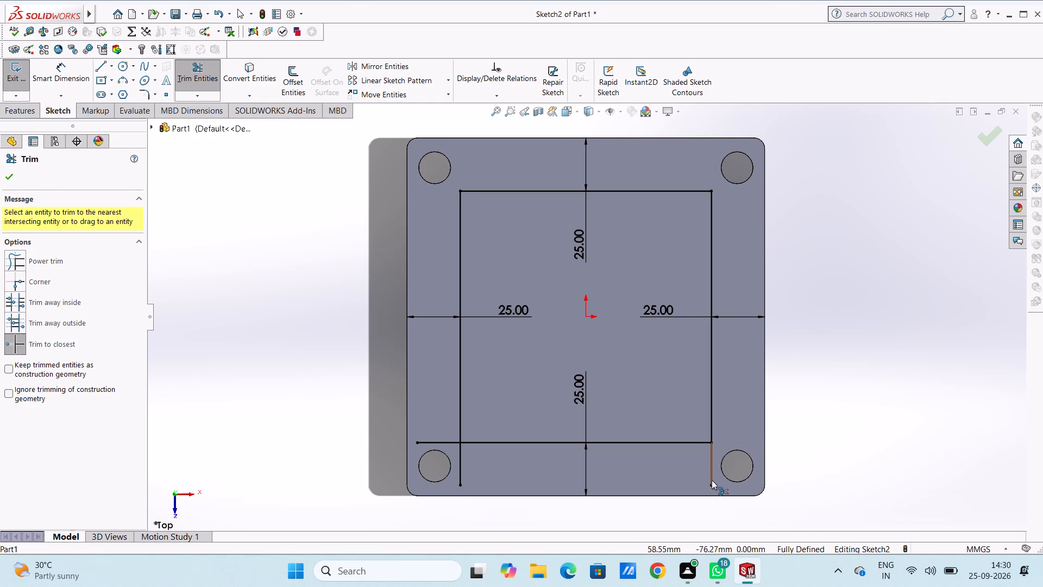
pyautogui.click(712, 480)
pyautogui.click(462, 465)
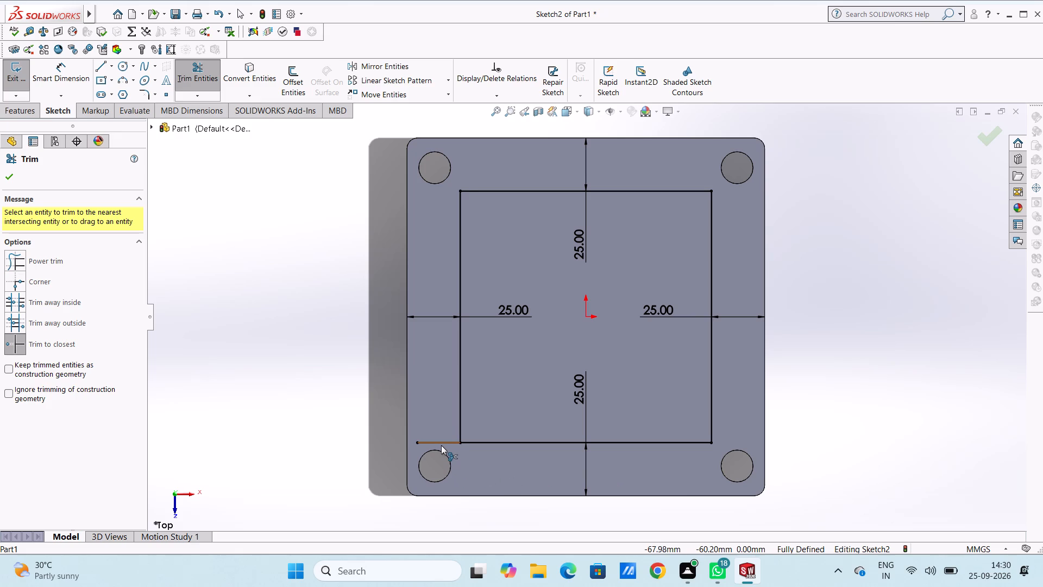
pyautogui.click(441, 445)
# Cut-extrude the inner square 18 mm deep, Blind, through the plate.
pyautogui.moveTo(366, 271); pyautogui.dragTo(315, 264, button='middle')
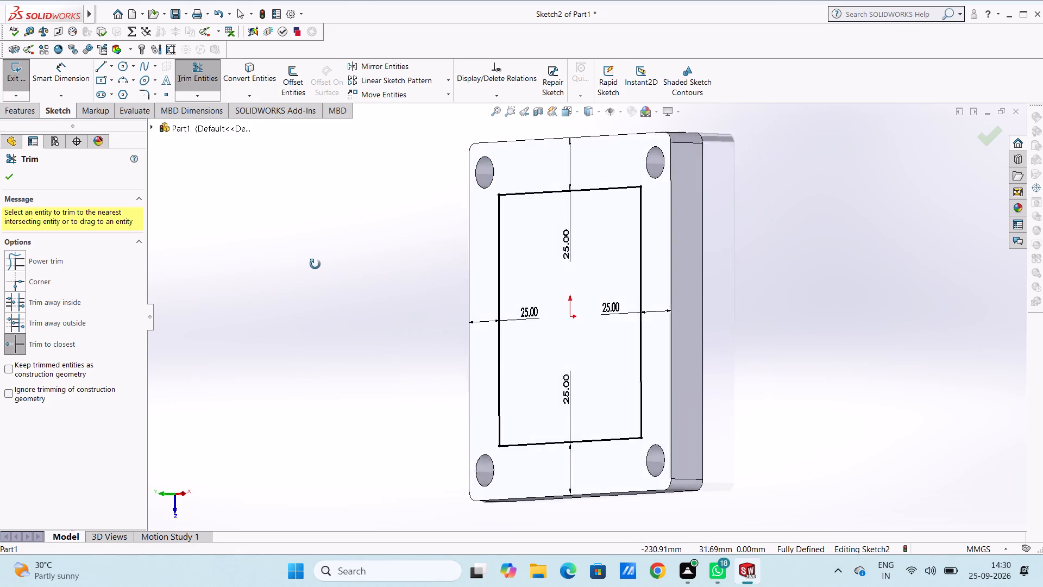
pyautogui.moveTo(315, 264); pyautogui.dragTo(326, 263, button='middle')
pyautogui.middleClick(328, 263)
pyautogui.click(23, 112)
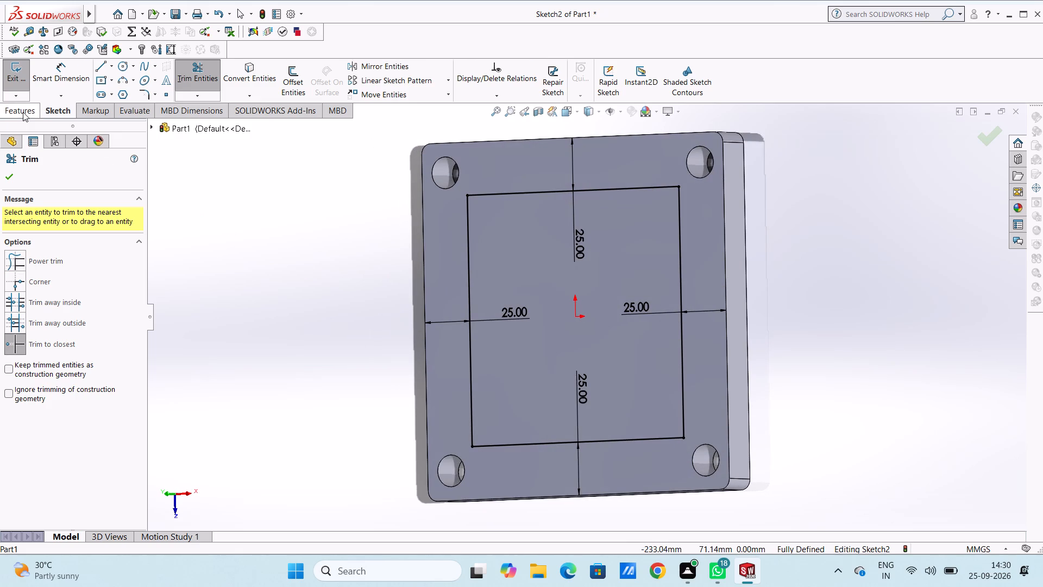
pyautogui.click(189, 72)
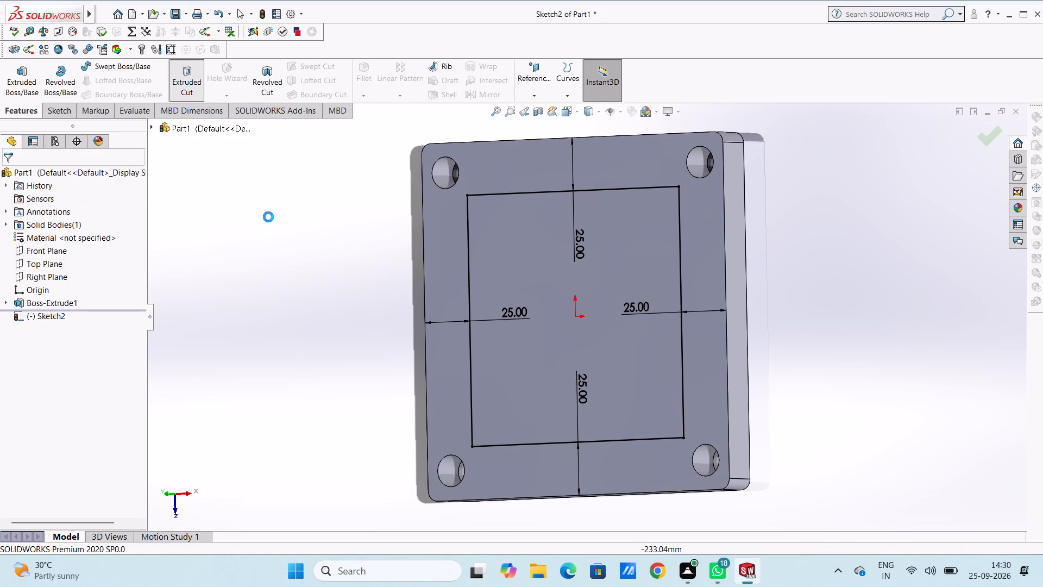
pyautogui.click(11, 172)
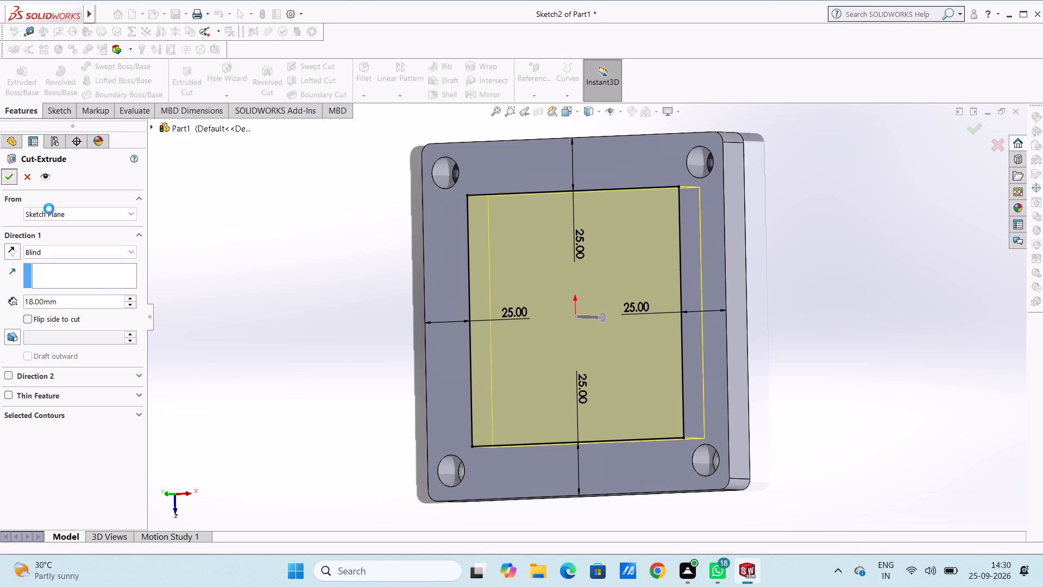
pyautogui.click(225, 230)
# Examine the square opening and corner holes of the frame from several angles, including top, left and isometric views.
pyautogui.moveTo(257, 224); pyautogui.dragTo(318, 223, button='middle')
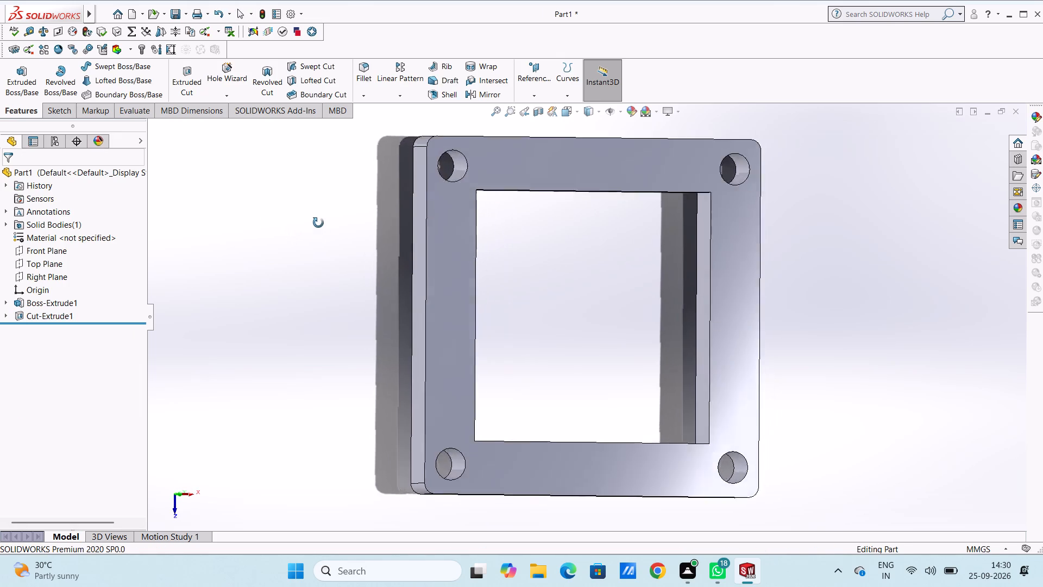
pyautogui.moveTo(318, 223); pyautogui.dragTo(267, 191, button='middle')
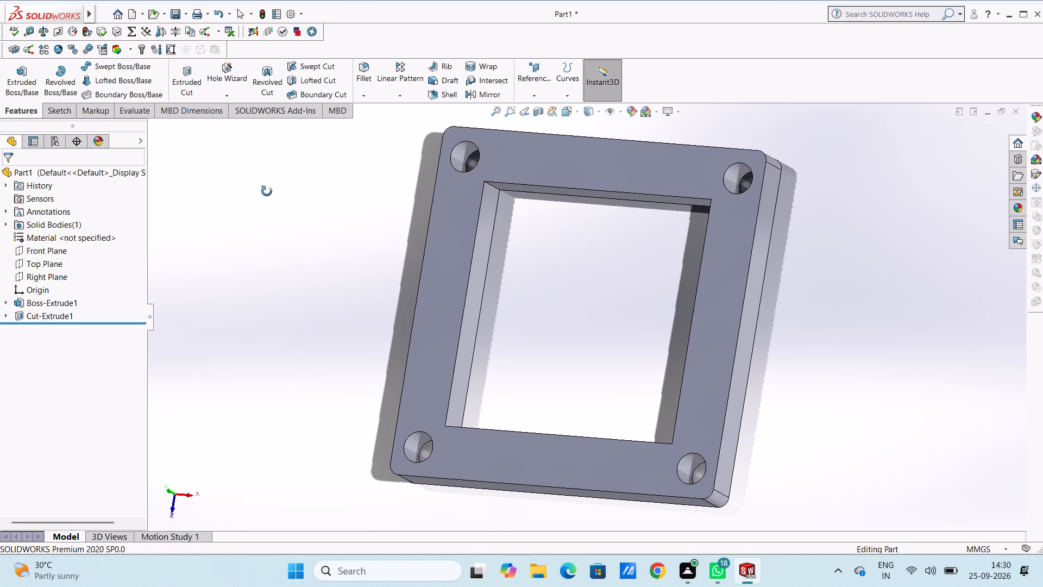
pyautogui.moveTo(267, 191); pyautogui.dragTo(274, 214, button='middle')
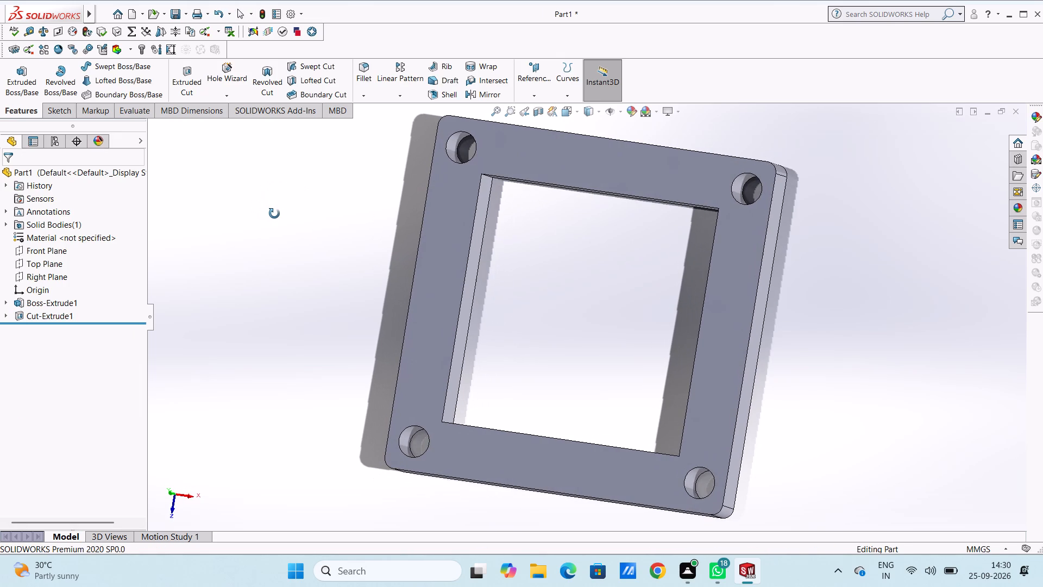
pyautogui.moveTo(274, 214); pyautogui.dragTo(287, 218, button='middle')
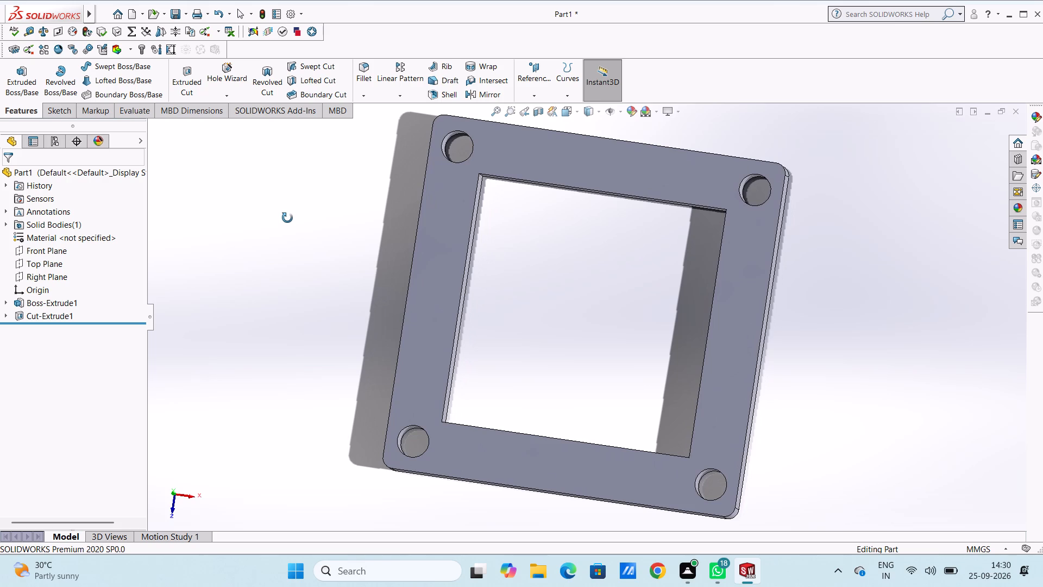
pyautogui.moveTo(287, 218); pyautogui.dragTo(306, 220, button='middle')
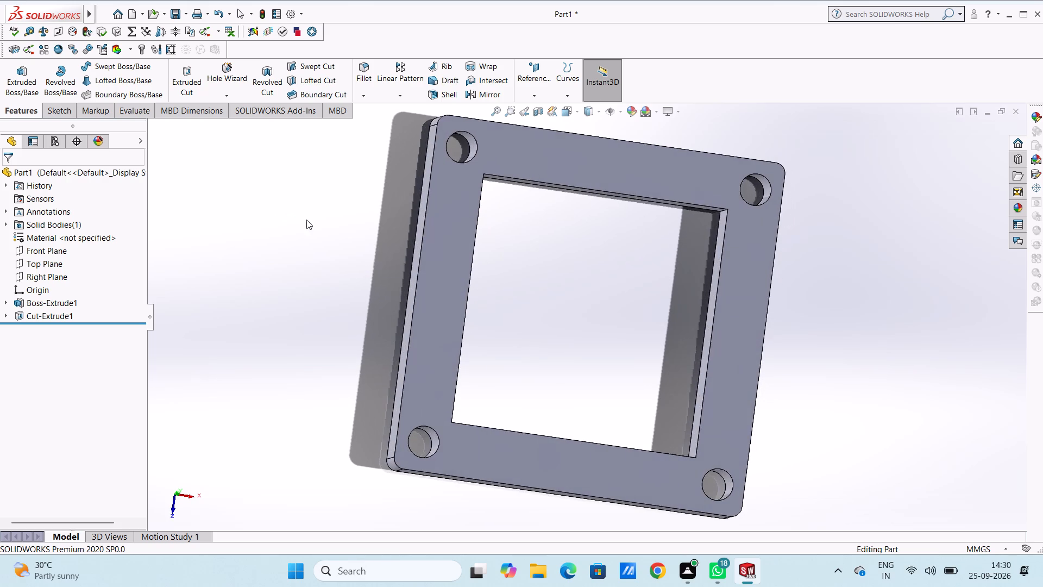
pyautogui.moveTo(342, 249); pyautogui.dragTo(340, 264, button='middle')
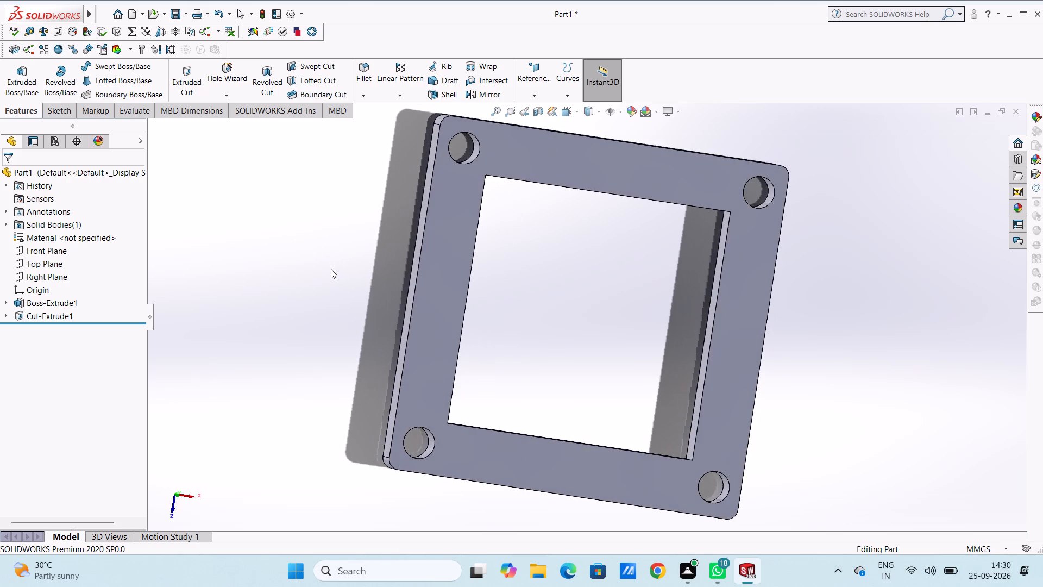
pyautogui.middleClick(331, 269)
pyautogui.scroll(2, 331, 269)
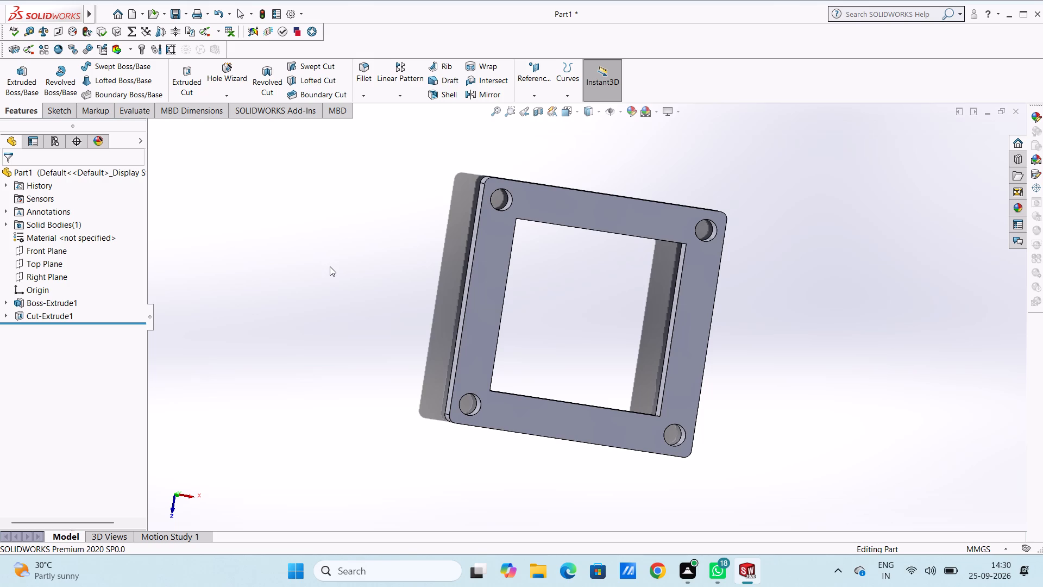
pyautogui.hotkey('ctrl', '5')
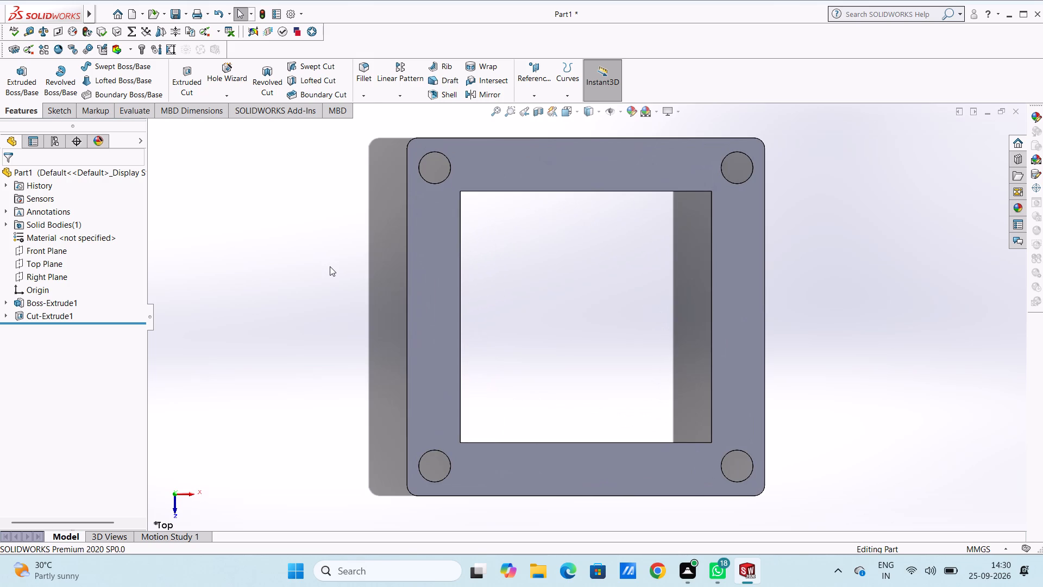
pyautogui.scroll(1, 330, 266)
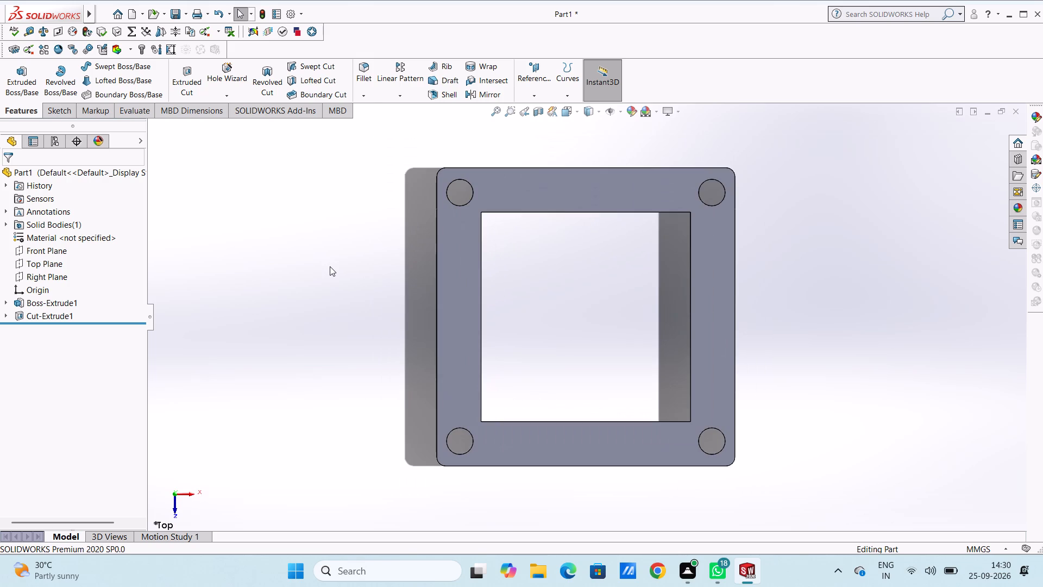
pyautogui.scroll(2, 330, 266)
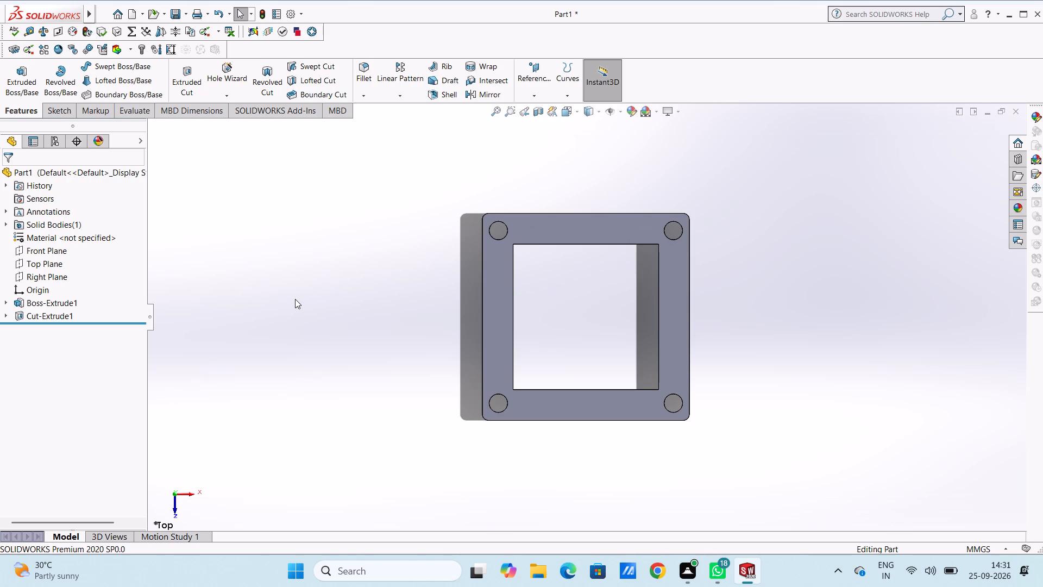
pyautogui.hotkey('ctrl', '1')
pyautogui.hotkey('ctrl', '3')
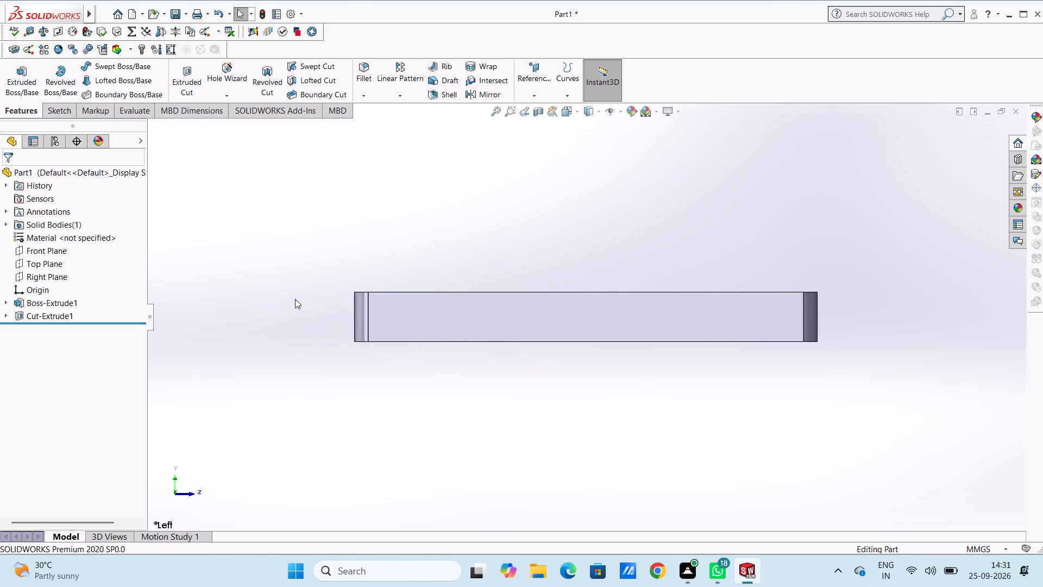
pyautogui.hotkey('ctrl', '7')
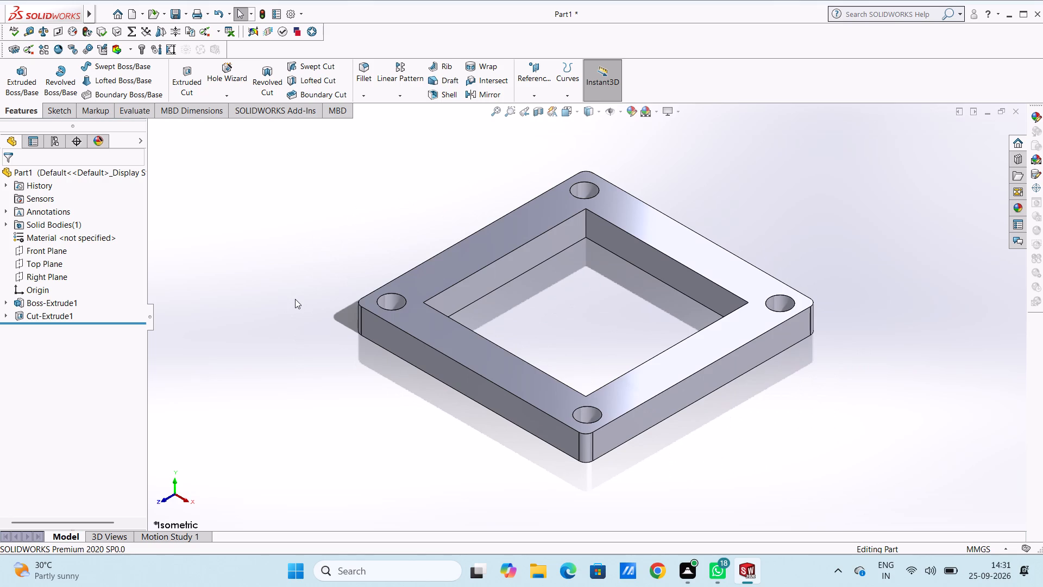
pyautogui.hotkey('ctrl', '3')
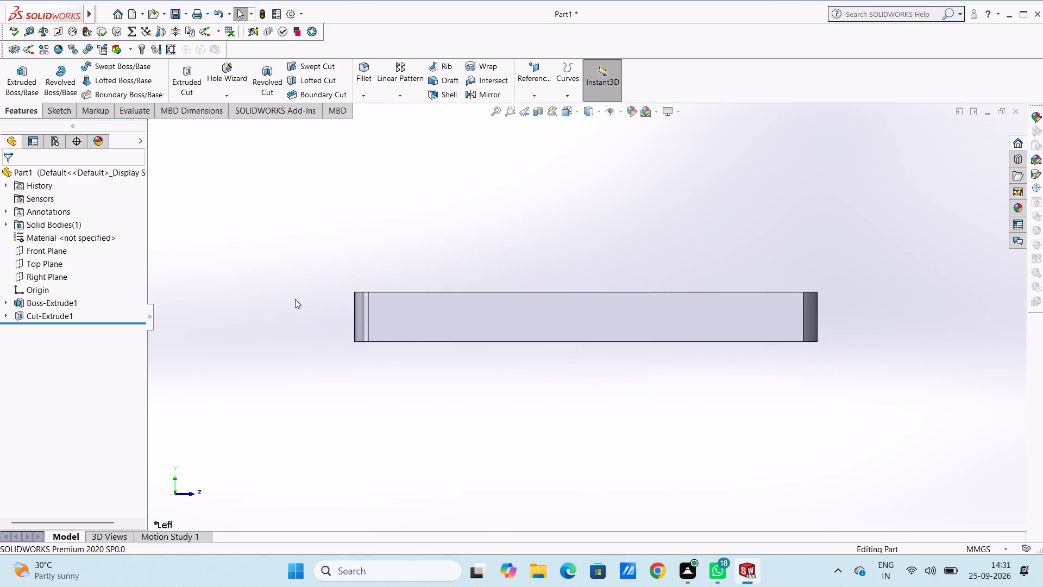
pyautogui.hotkey('ctrl', '7')
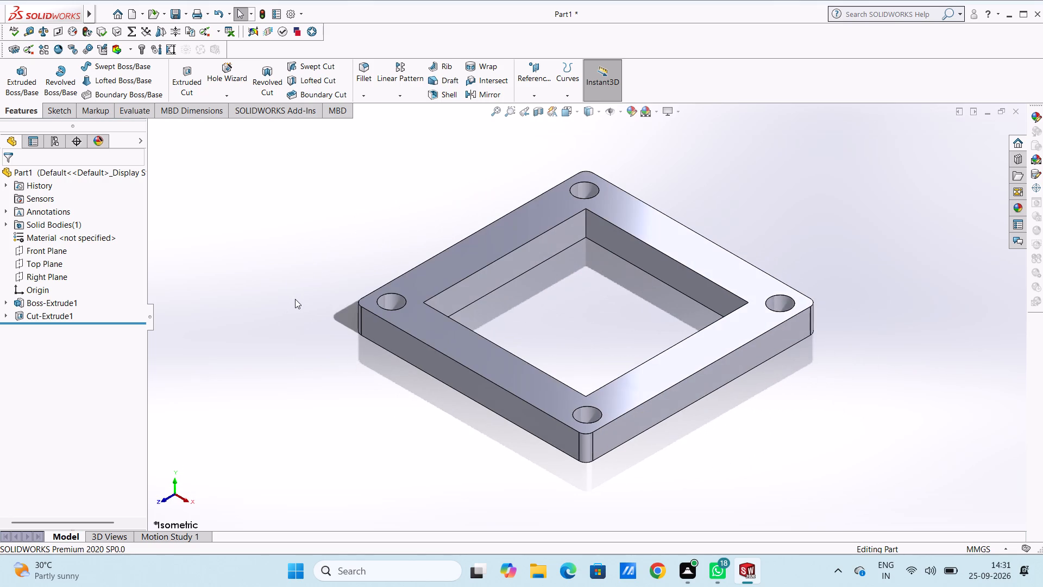
pyautogui.hotkey('ctrl', '3')
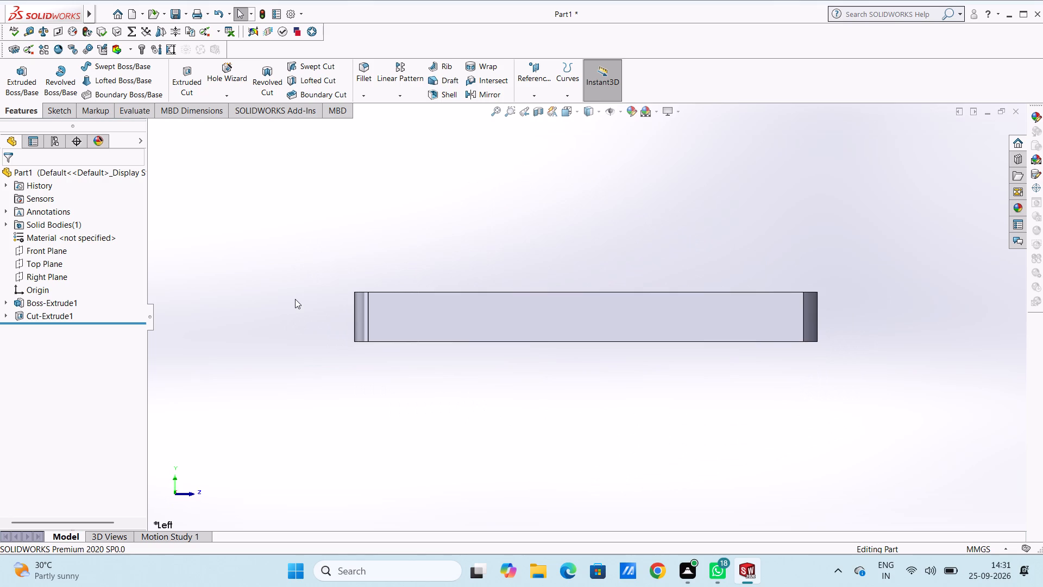
pyautogui.hotkey('ctrl', '7')
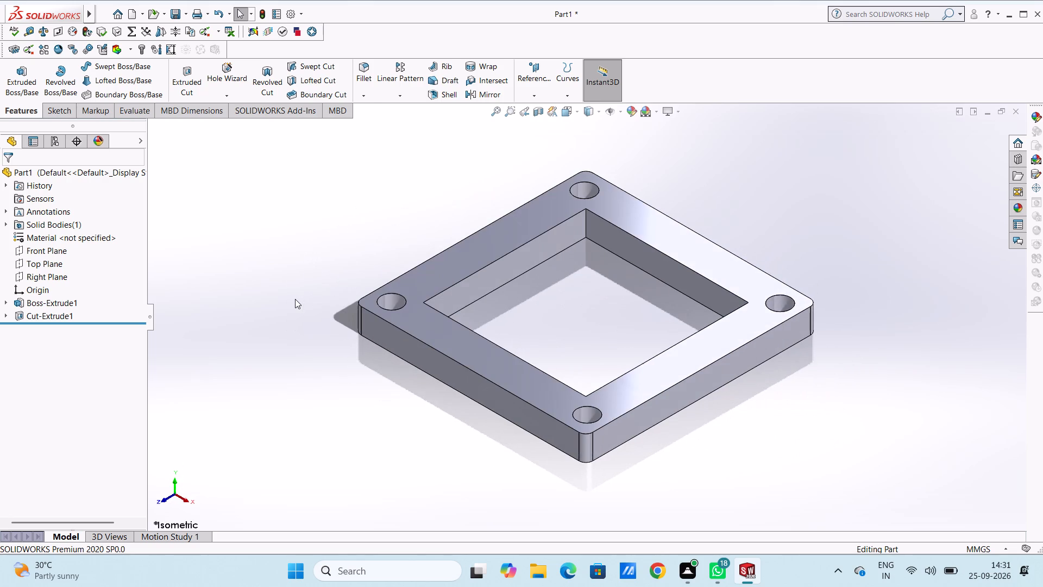
# On the plate's right side face, sketch a circle of 40 mm radius centred about 61 mm directly above the origin.
pyautogui.hotkey('ctrl', '4')
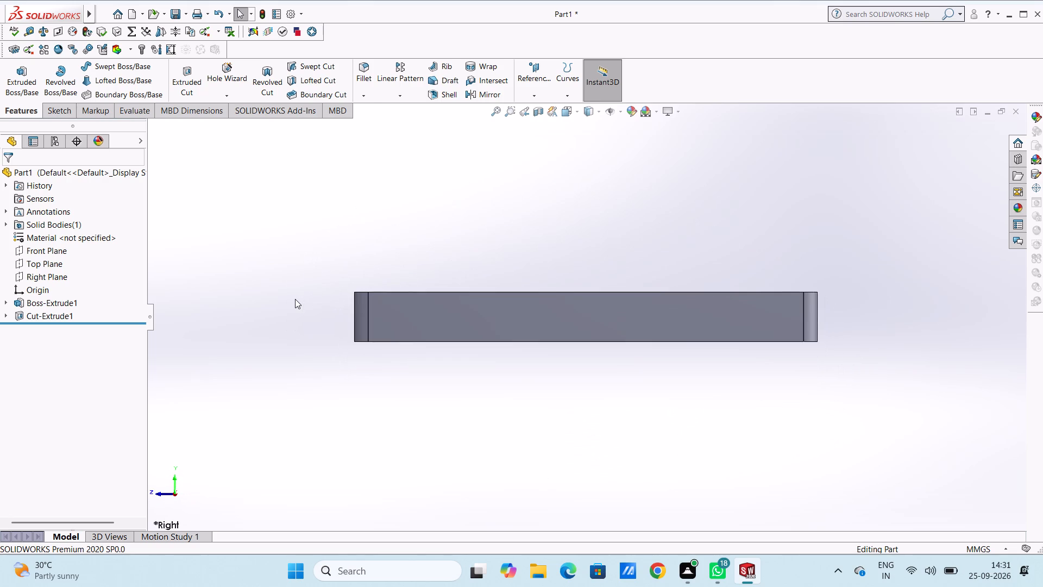
pyautogui.click(657, 329)
pyautogui.click(708, 301)
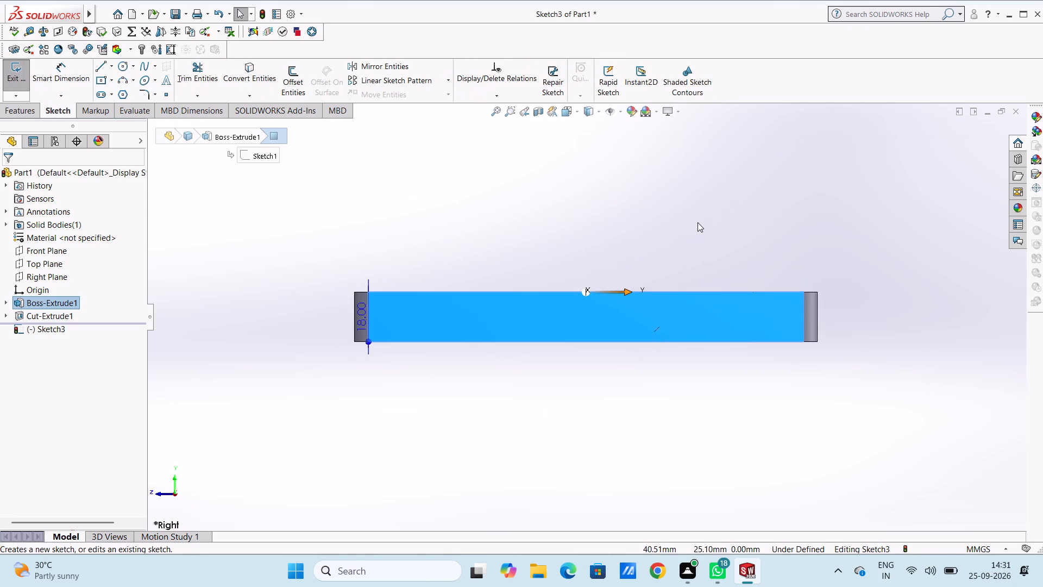
pyautogui.click(698, 222)
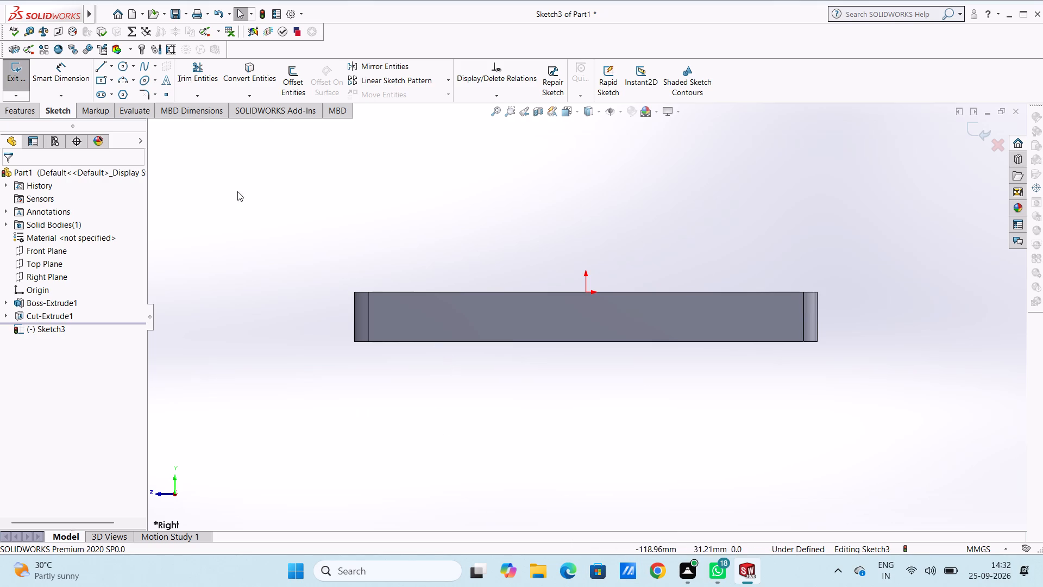
pyautogui.click(128, 70)
pyautogui.scroll(2, 571, 246)
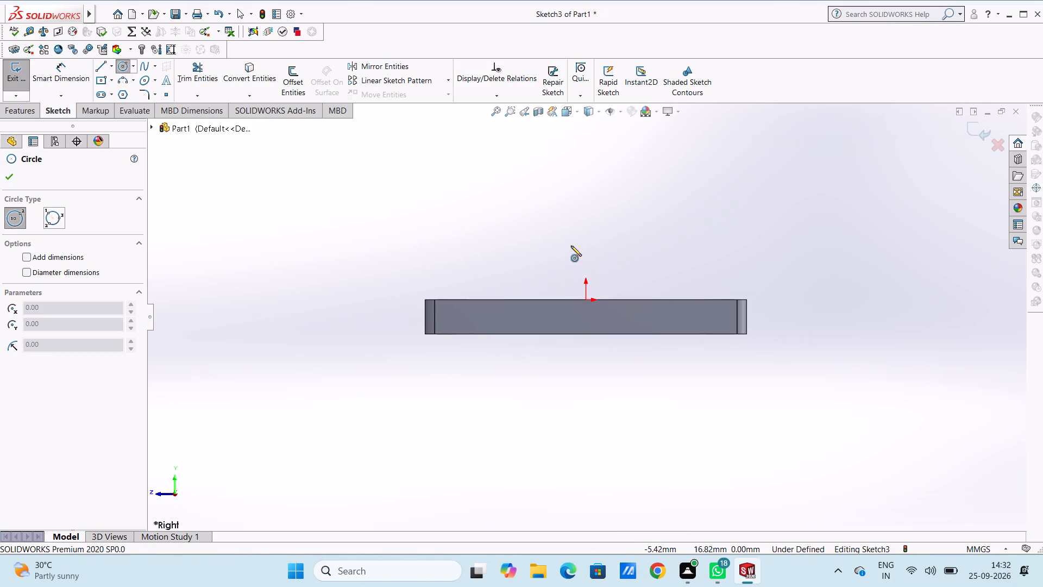
pyautogui.click(584, 183)
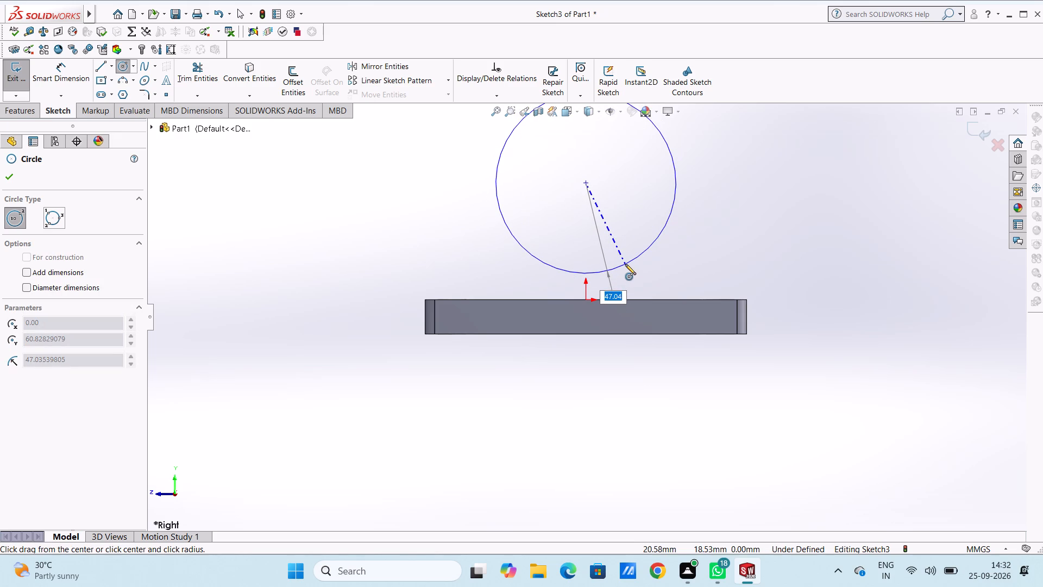
pyautogui.write('40')
pyautogui.press('Return')
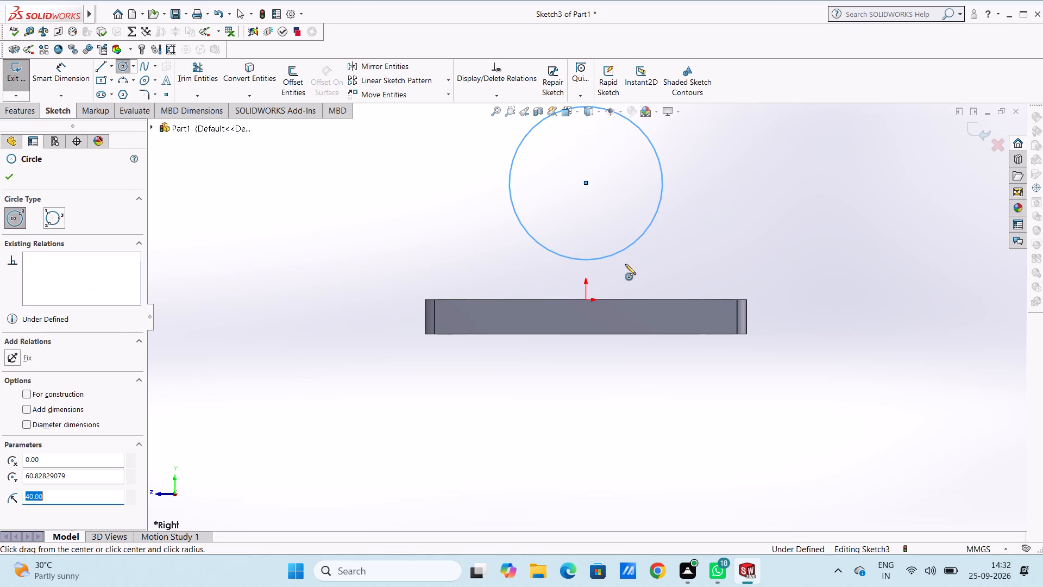
# Sketch a second circle of 47 mm radius, concentric with the 40 mm radius circle.
pyautogui.scroll(1, 625, 264)
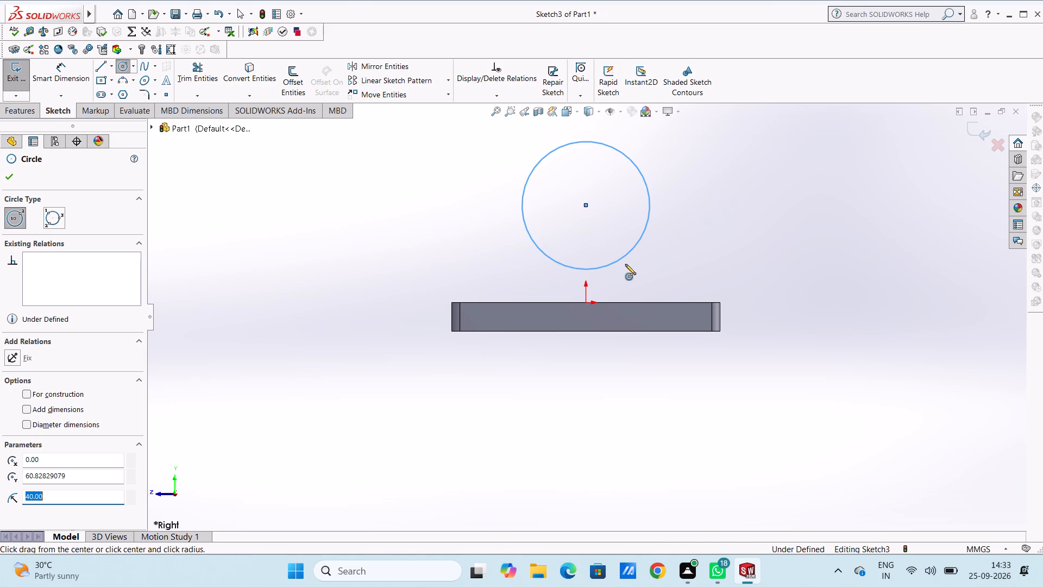
pyautogui.click(585, 205)
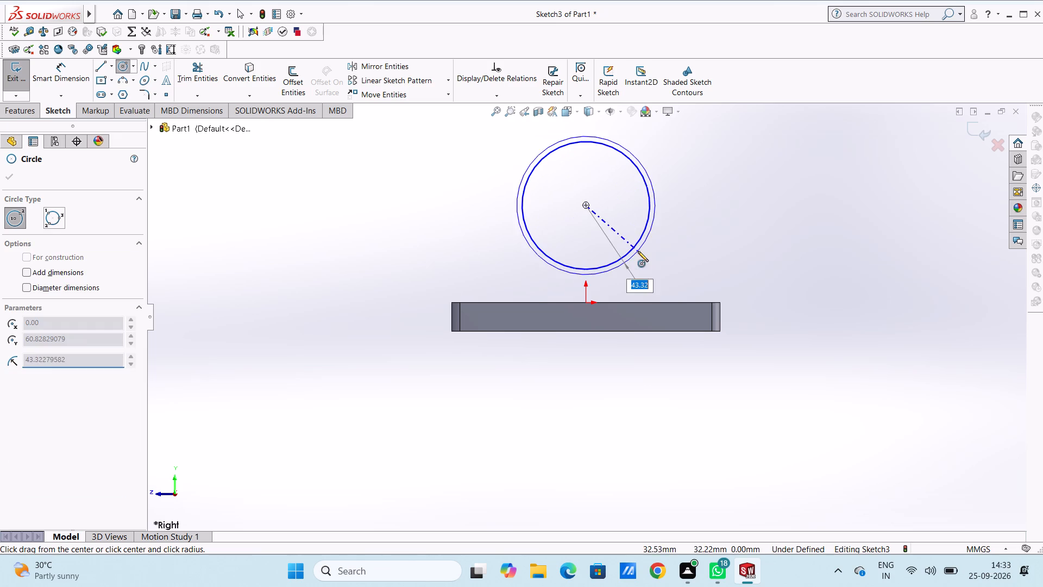
pyautogui.write('47')
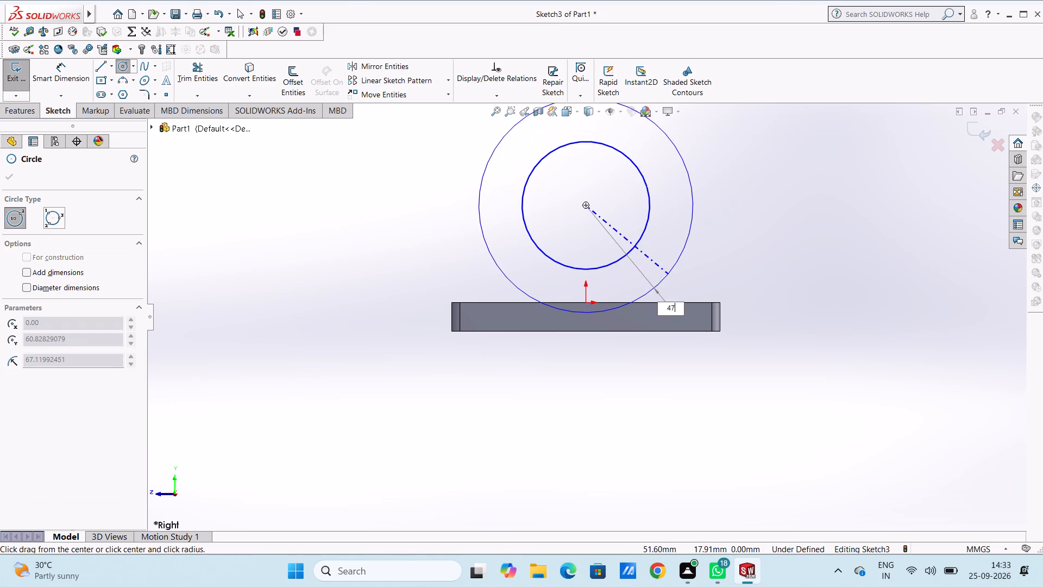
pyautogui.press('Return')
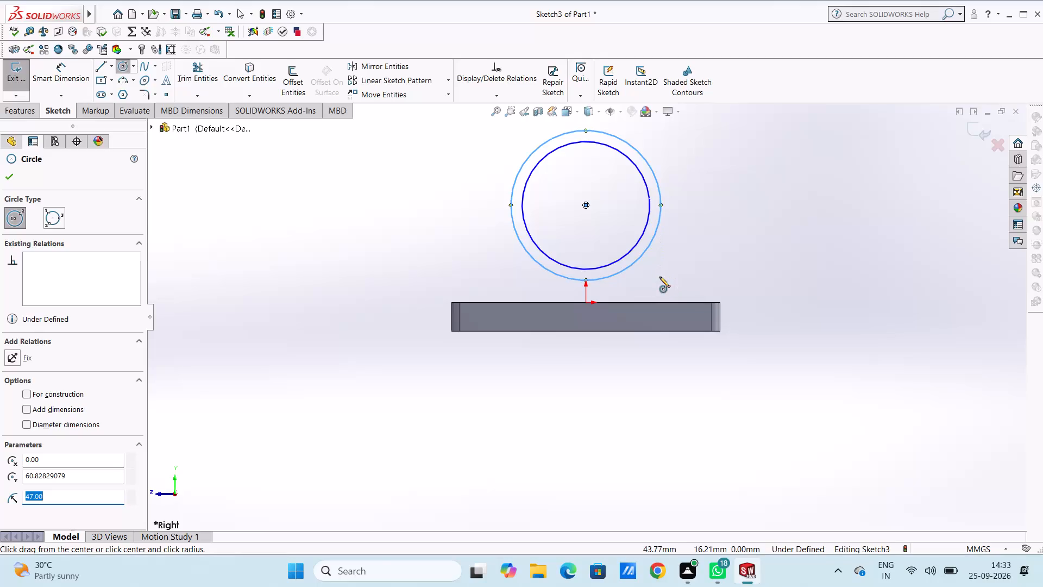
# Sketch a third, larger circle on the same centre and dimension its diameter to 102 mm.
pyautogui.scroll(3, 658, 279)
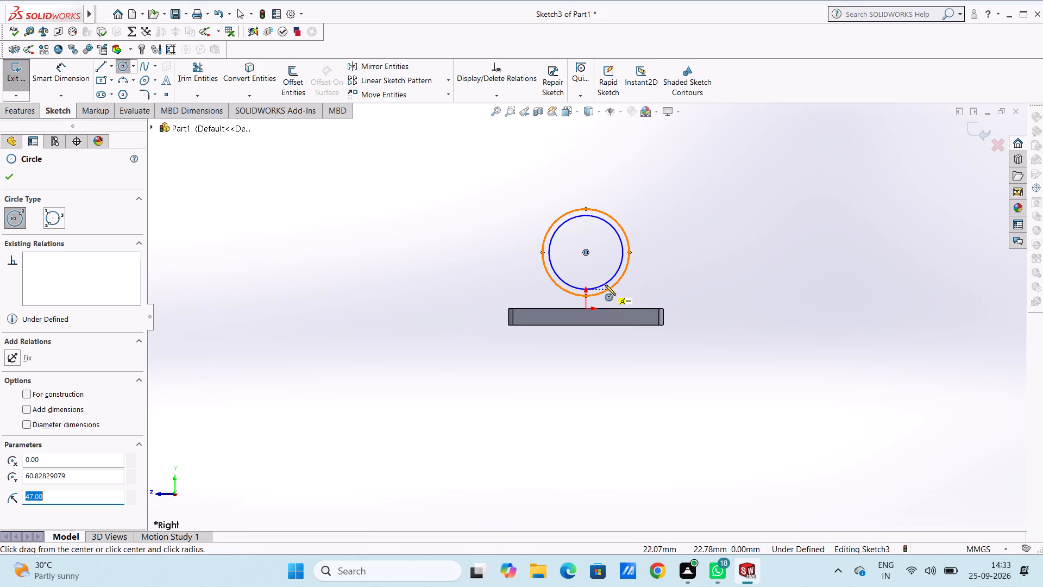
pyautogui.click(583, 252)
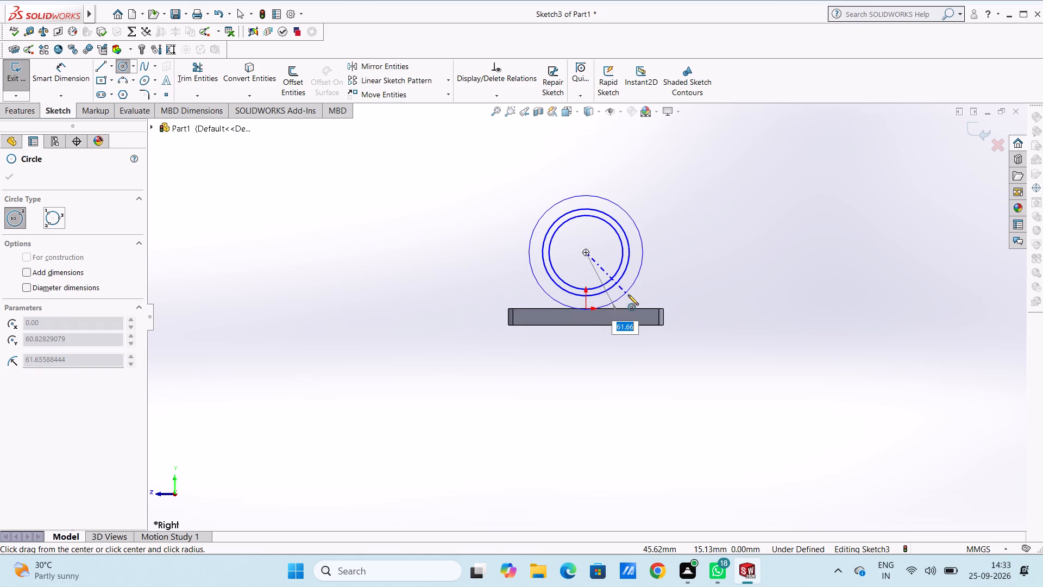
pyautogui.click(628, 295)
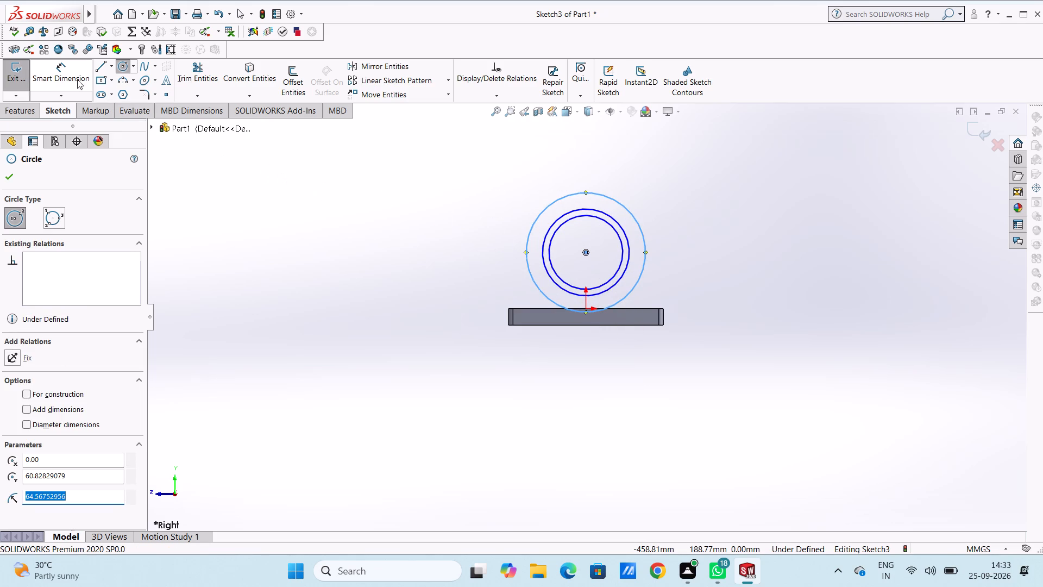
pyautogui.click(71, 77)
pyautogui.click(648, 253)
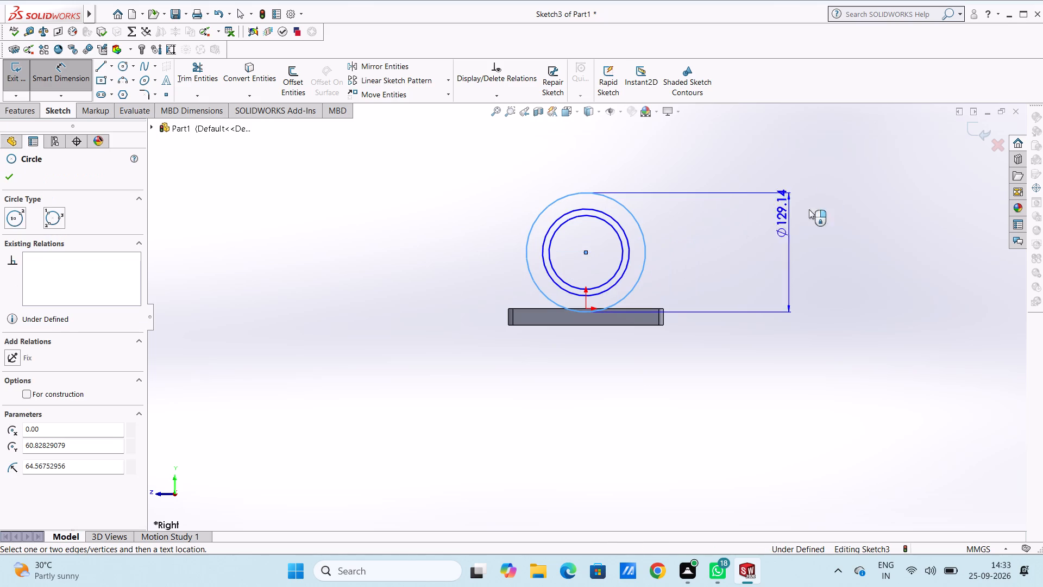
pyautogui.click(868, 156)
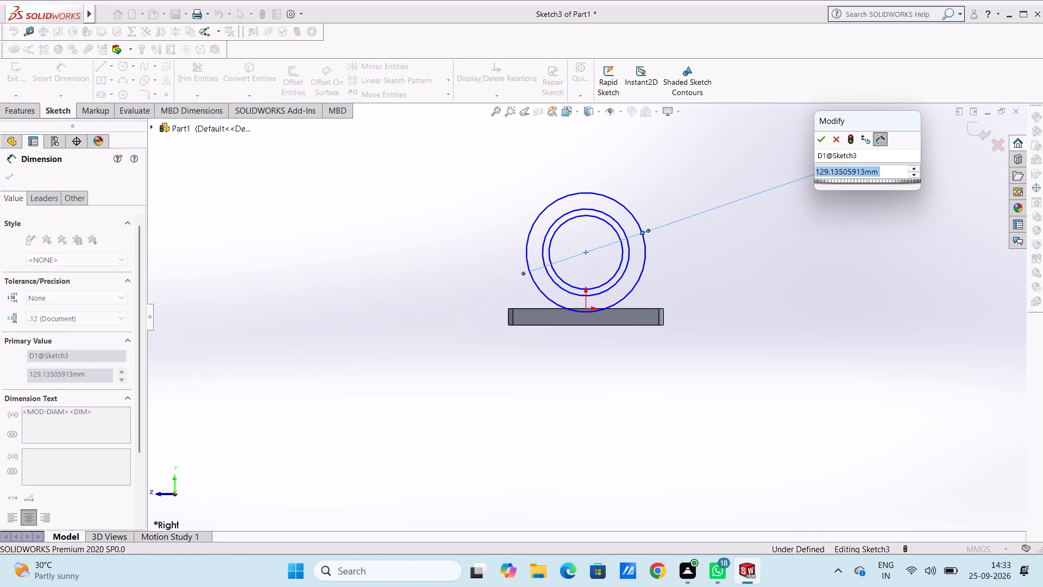
pyautogui.write('102')
pyautogui.press('Return')
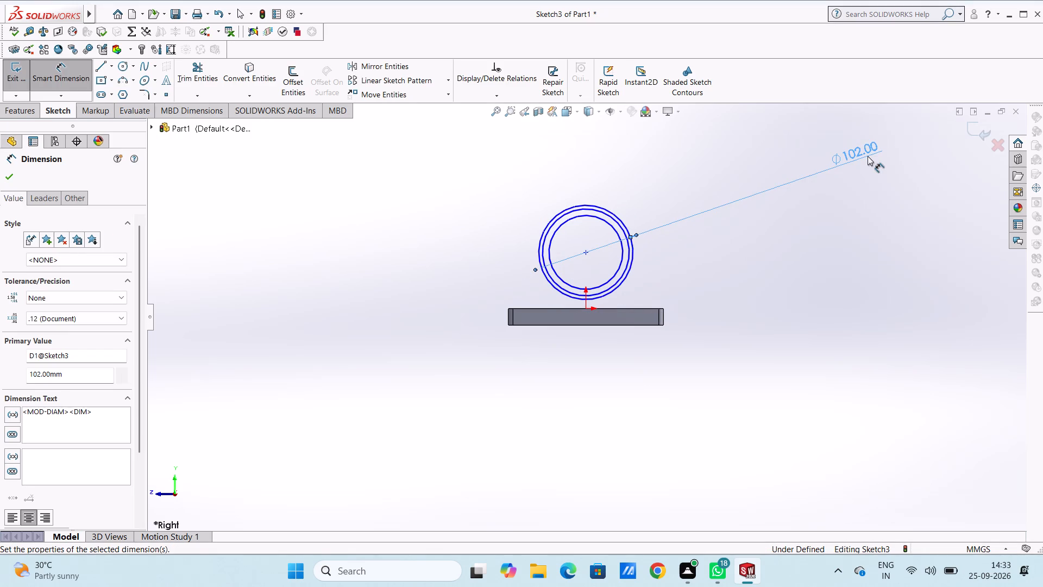
pyautogui.click(743, 159)
# Add a 94 mm diameter dimension to the middle circle.
pyautogui.scroll(-5, 643, 223)
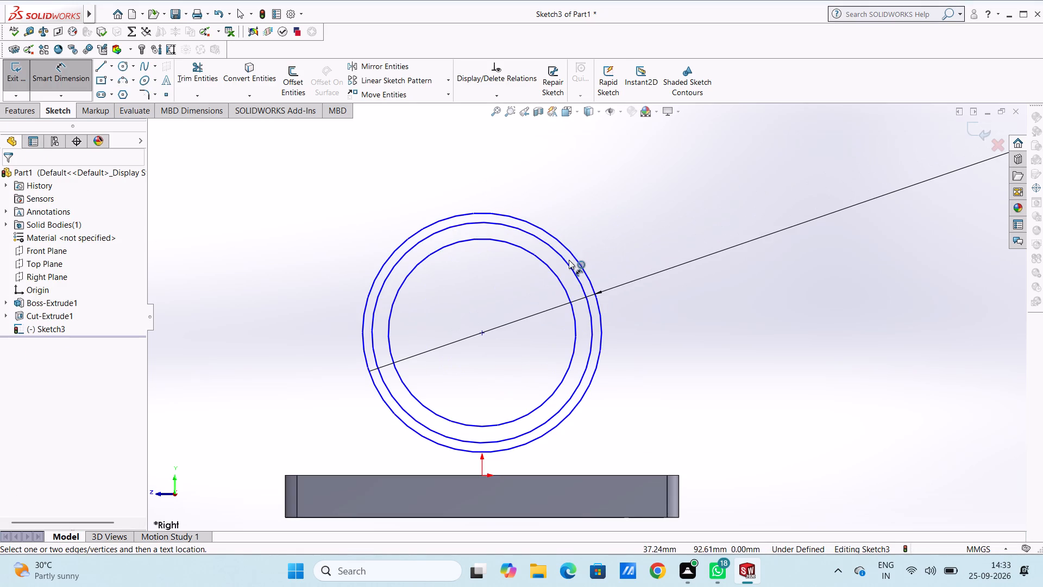
pyautogui.click(569, 262)
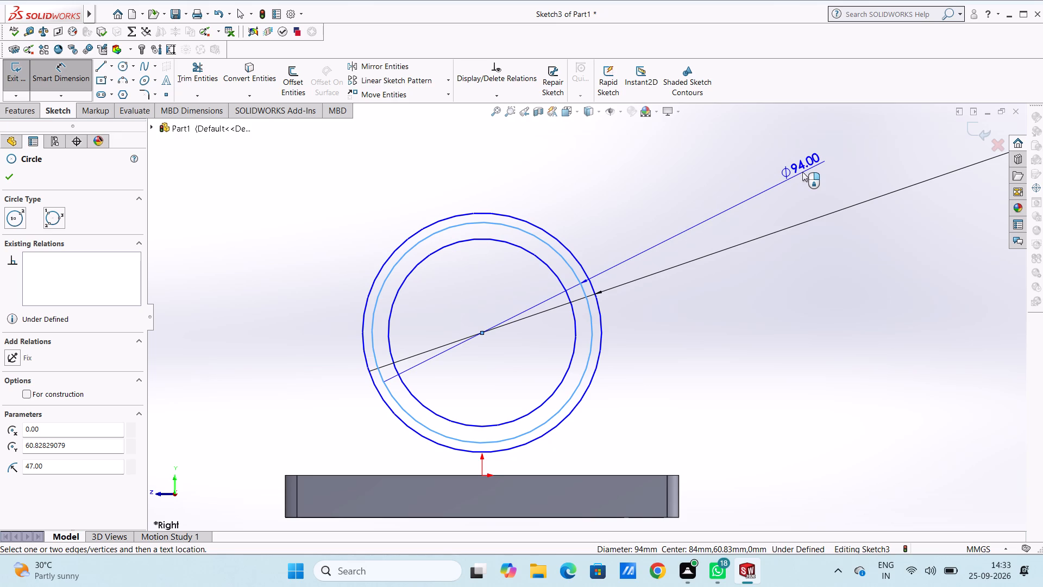
pyautogui.click(802, 172)
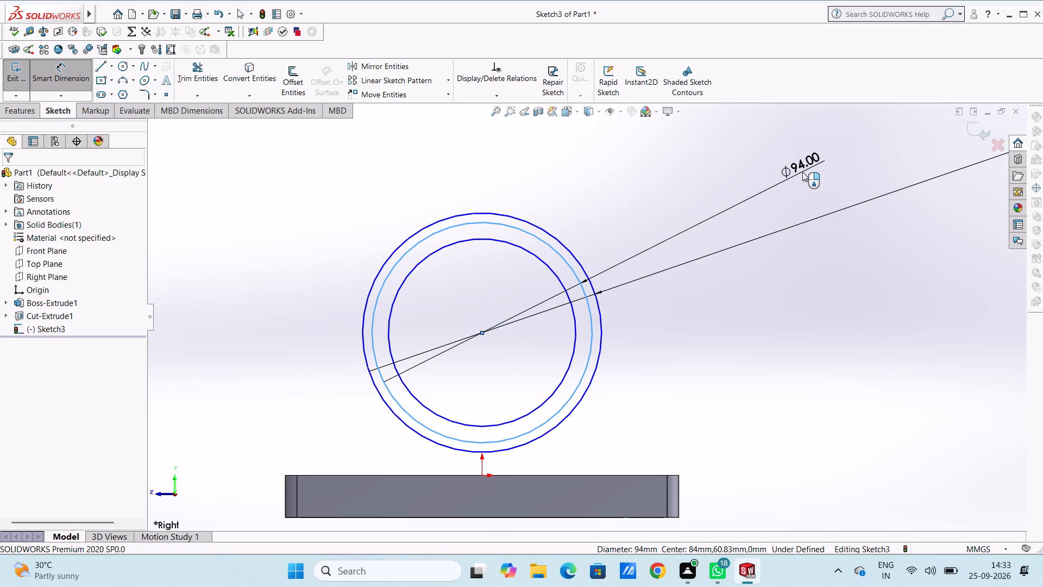
pyautogui.click(754, 152)
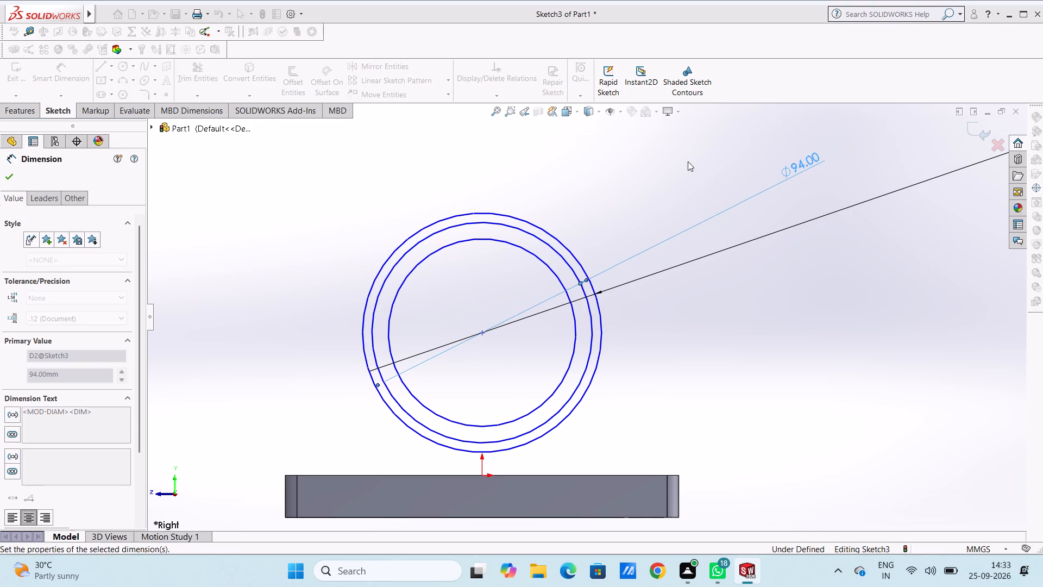
pyautogui.click(687, 161)
# Dimension the innermost circle's diameter to 82 mm.
pyautogui.scroll(3, 666, 204)
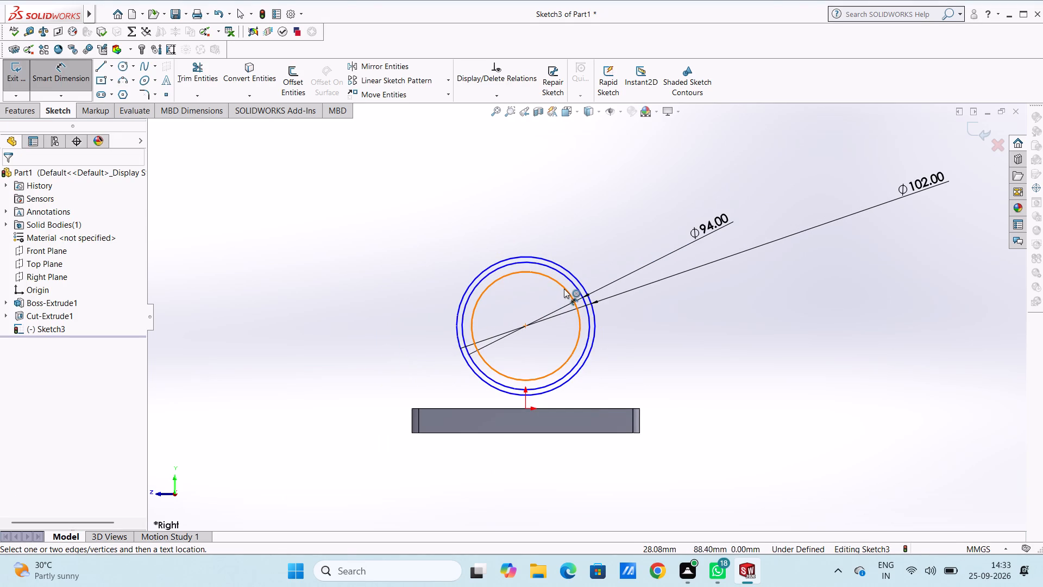
pyautogui.click(564, 287)
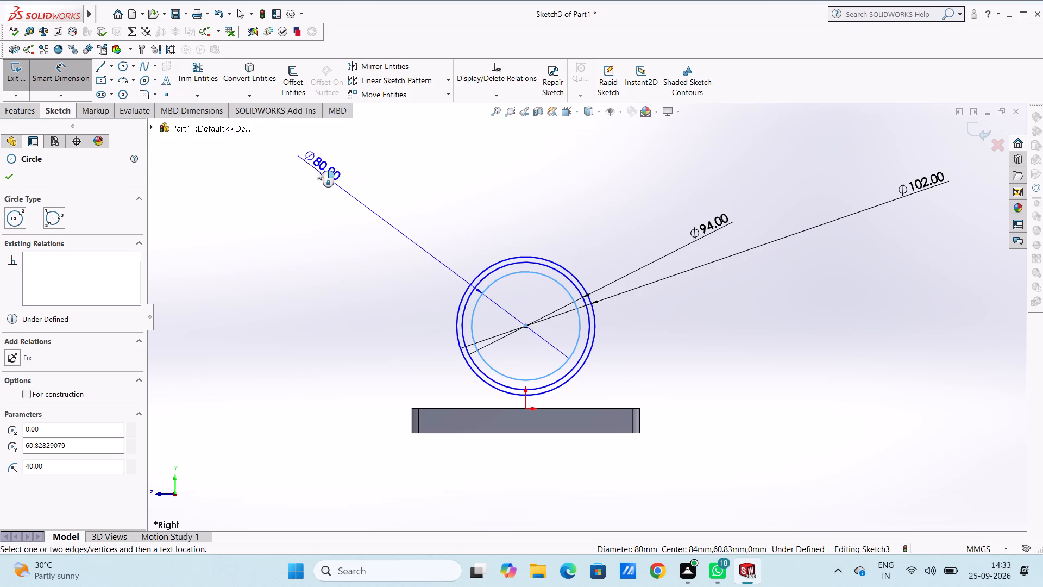
pyautogui.click(317, 170)
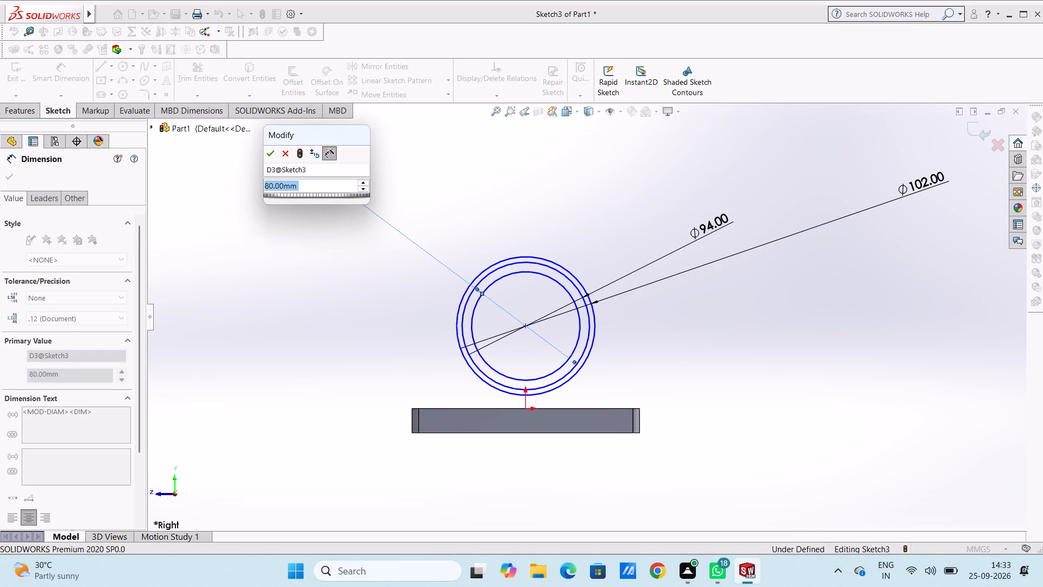
pyautogui.write('82')
pyautogui.press('Return')
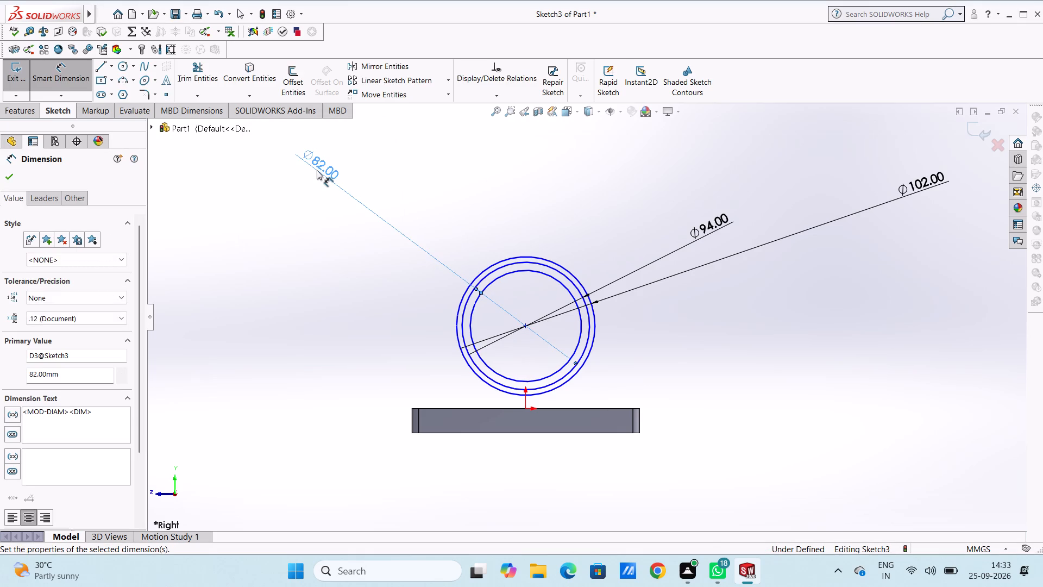
pyautogui.click(274, 234)
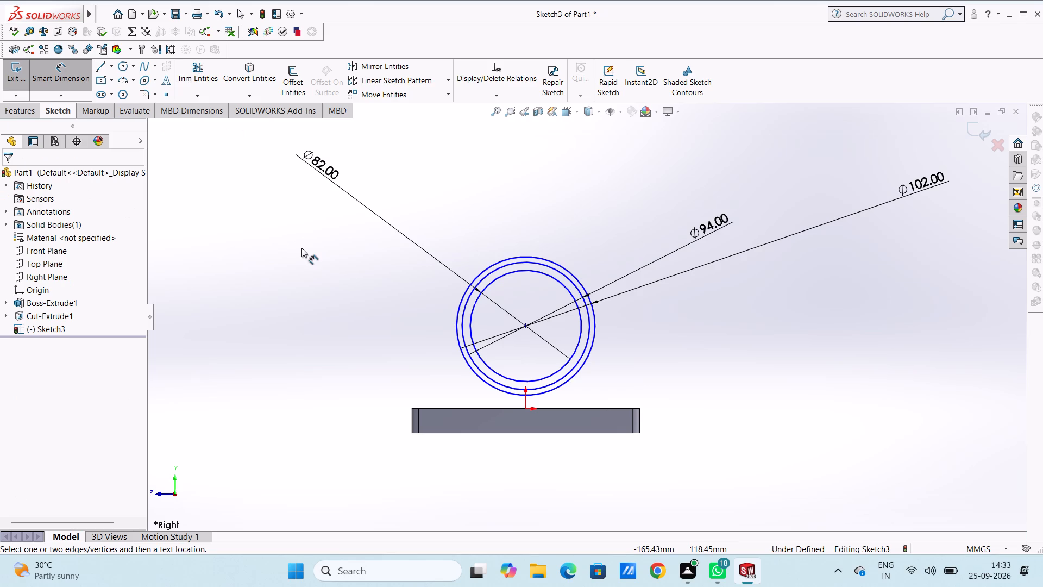
# Set the innermost circle's diameter dimension to 85 mm.
pyautogui.doubleClick(318, 169)
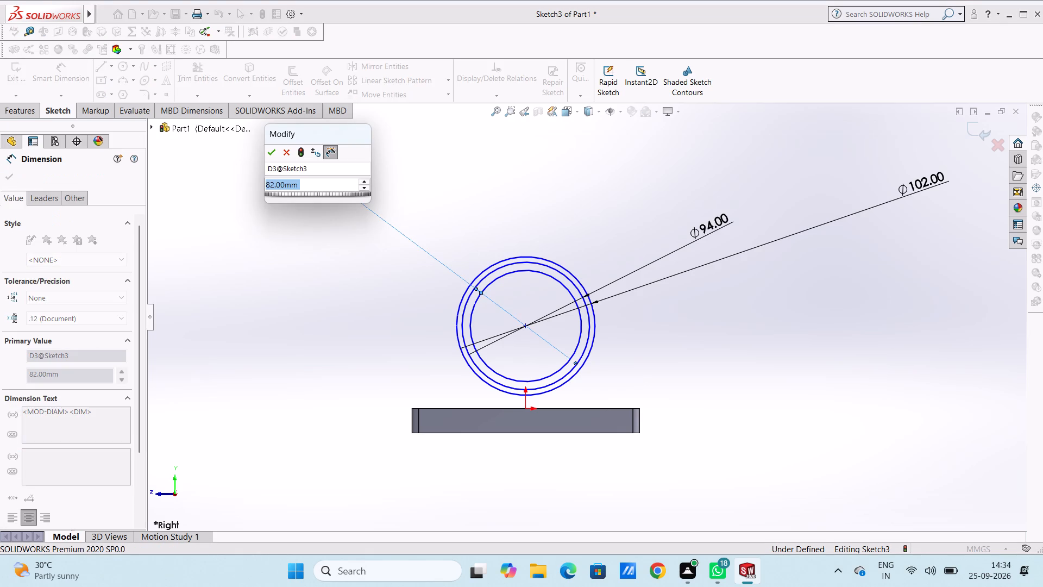
pyautogui.write('85')
pyautogui.press('Return')
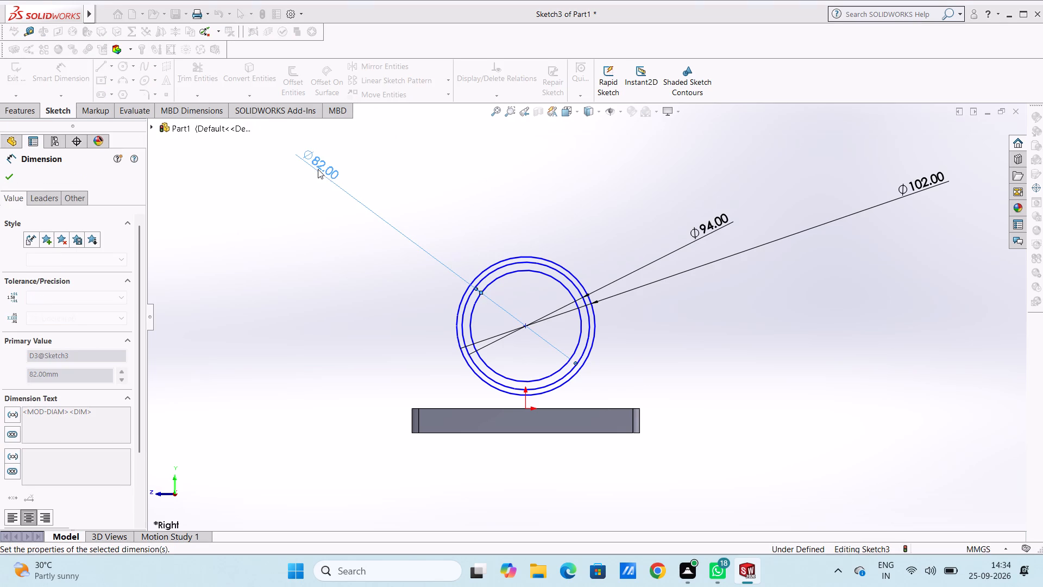
pyautogui.click(302, 239)
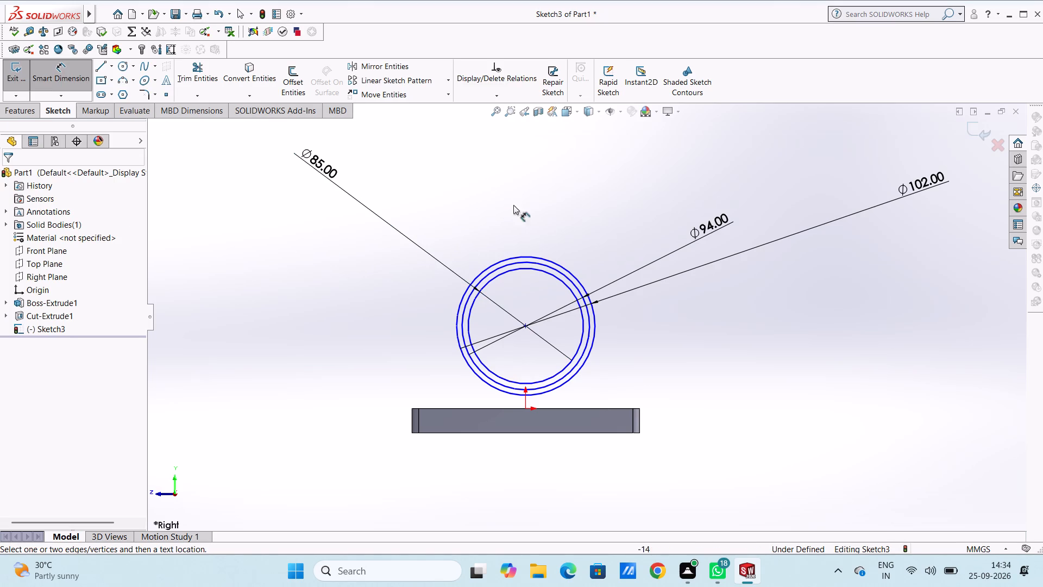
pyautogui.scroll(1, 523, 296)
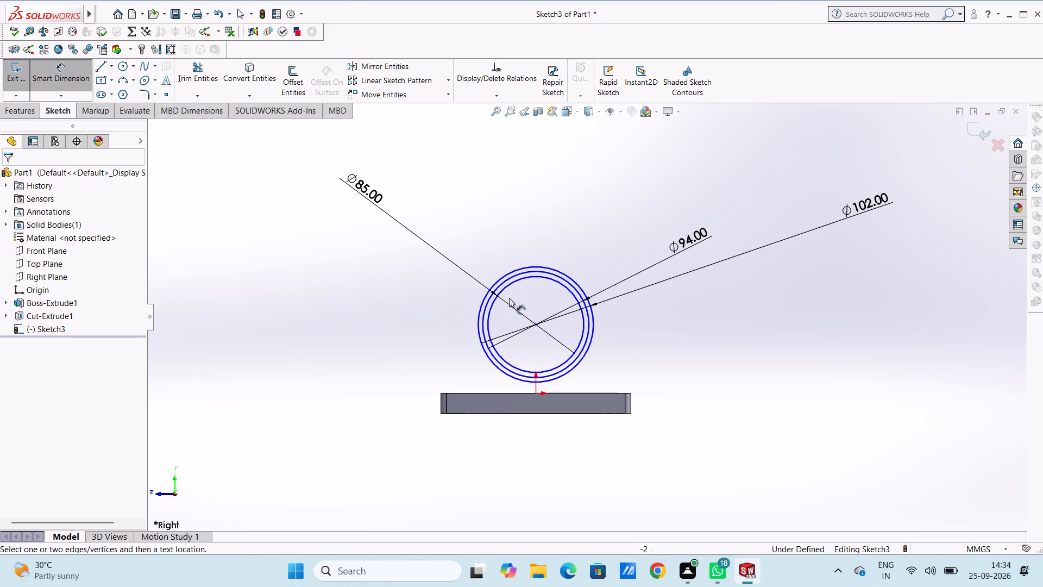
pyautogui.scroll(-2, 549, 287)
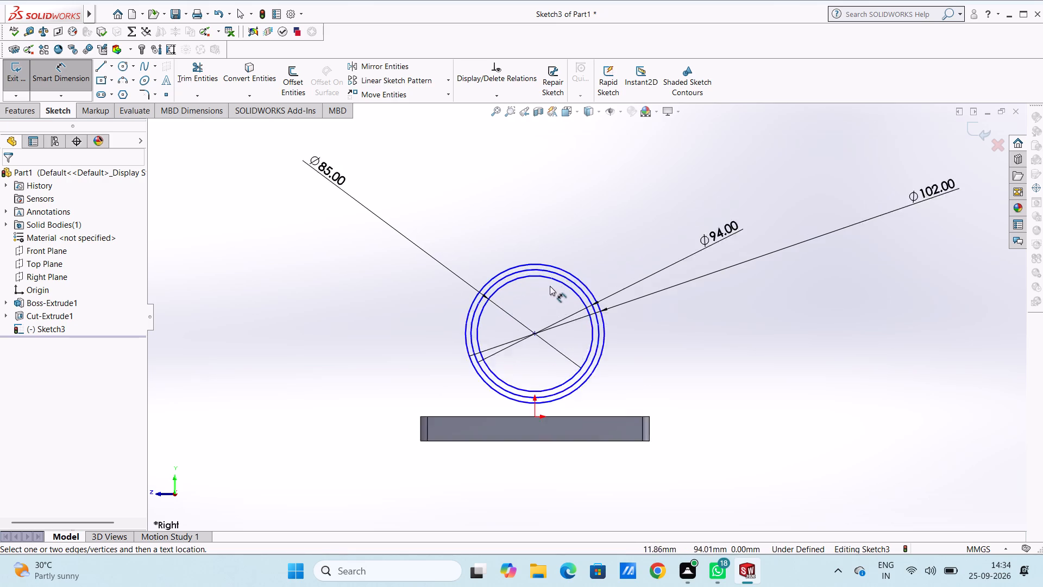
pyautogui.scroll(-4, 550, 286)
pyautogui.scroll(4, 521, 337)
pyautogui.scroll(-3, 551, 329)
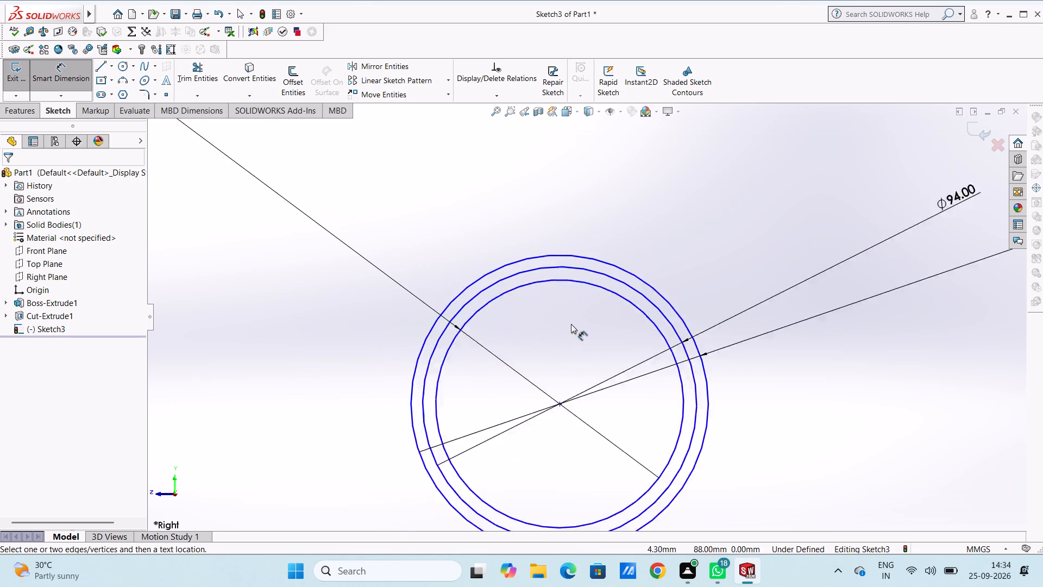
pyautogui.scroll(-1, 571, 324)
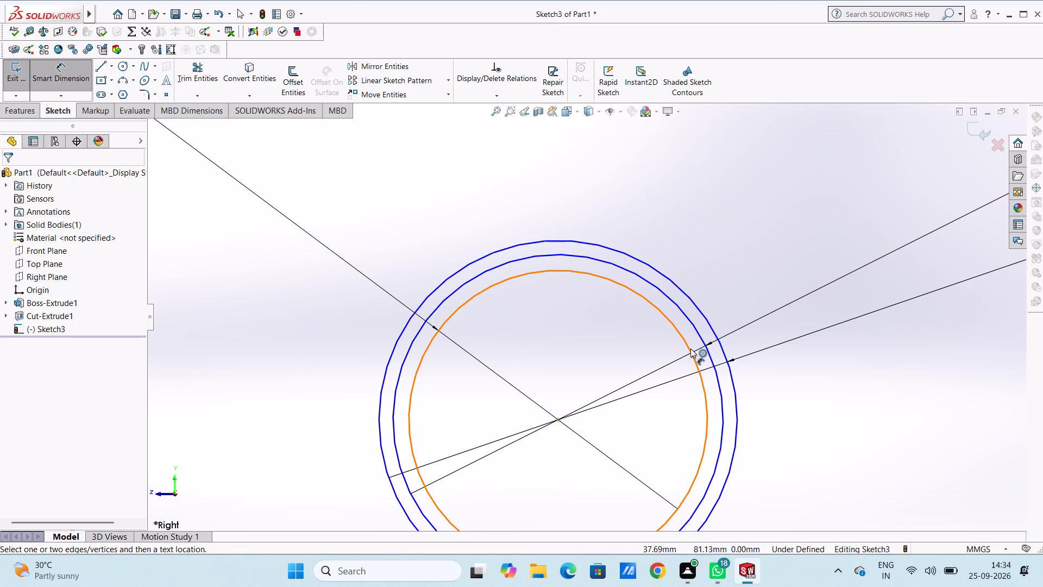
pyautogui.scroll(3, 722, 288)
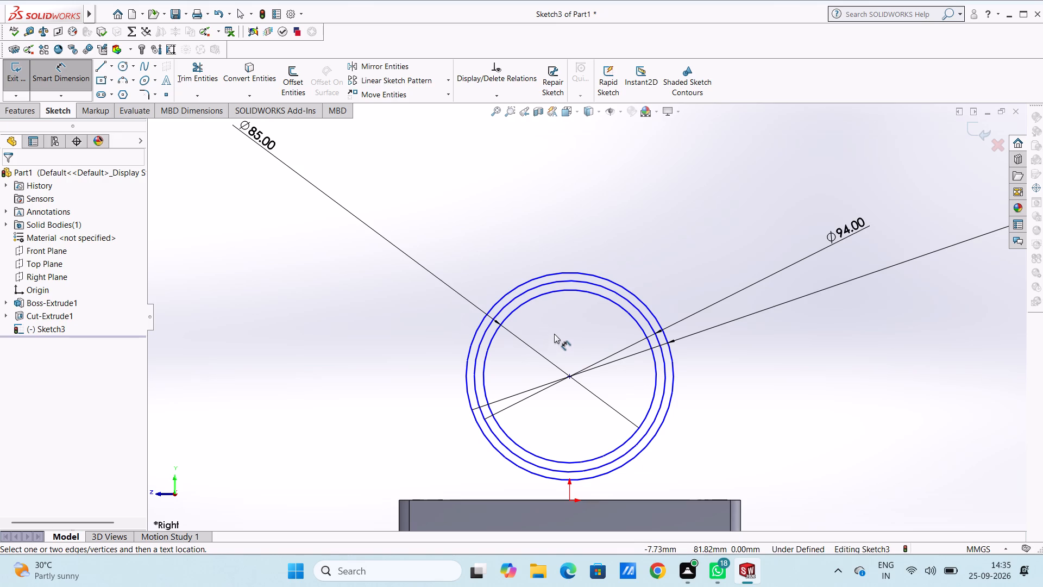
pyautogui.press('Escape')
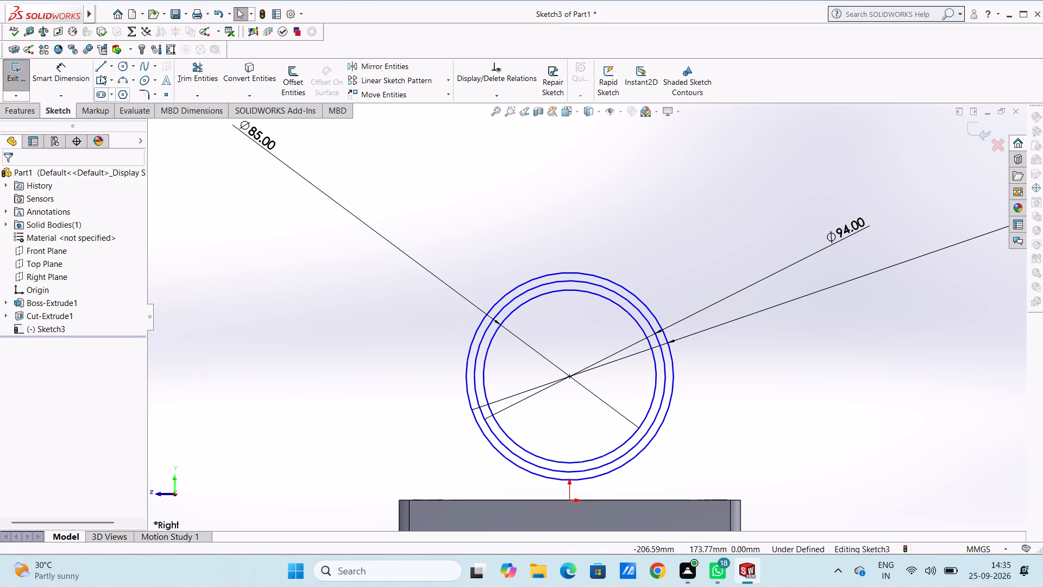
# Sketch a vertical line about 94 mm long upward from the circles' common centre, past the outer circle.
pyautogui.click(100, 64)
pyautogui.click(570, 379)
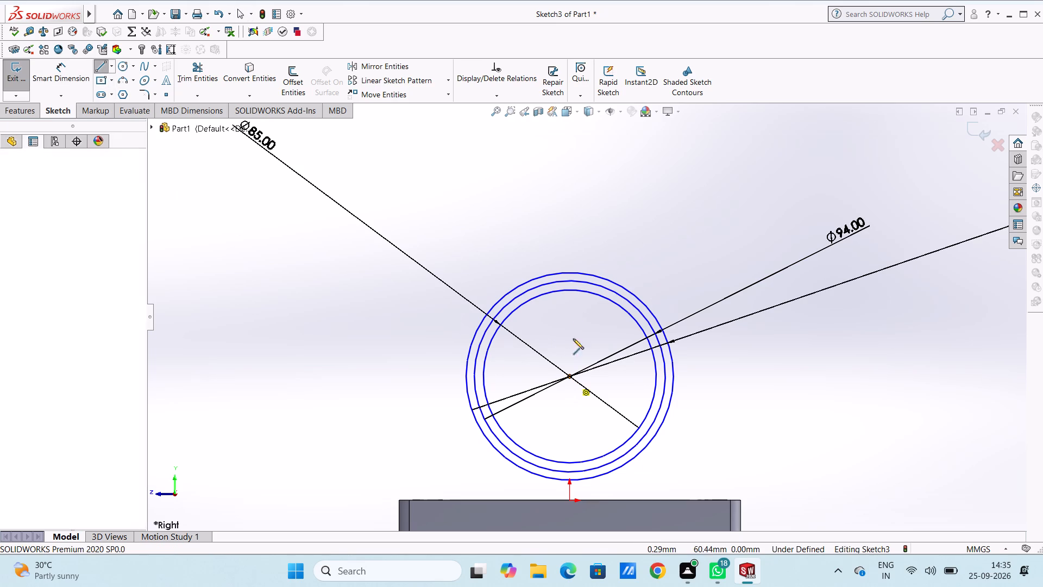
pyautogui.click(568, 184)
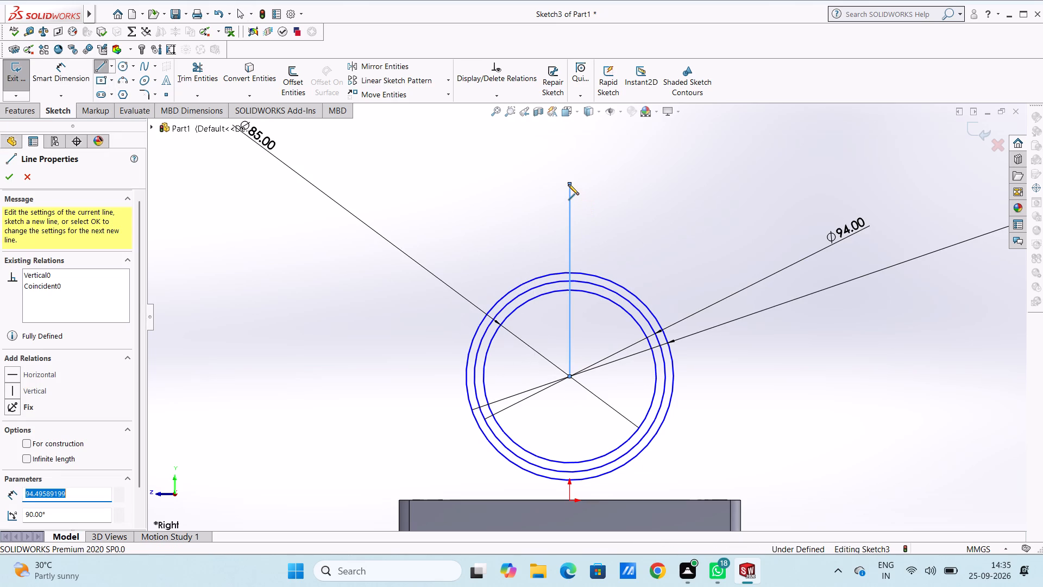
pyautogui.press('Escape')
pyautogui.press('Escape')
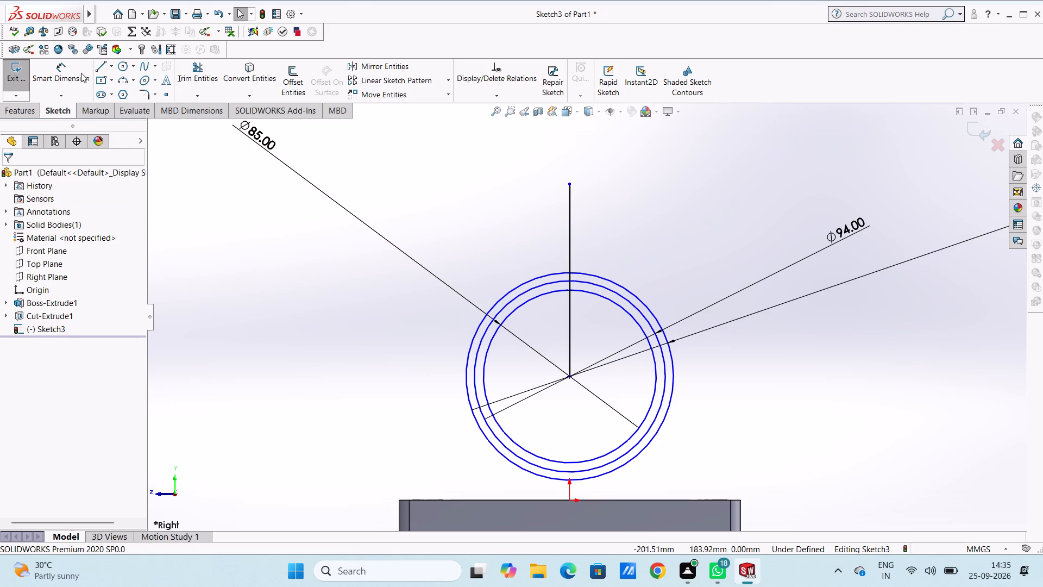
# Sketch a line about 117 mm long from the circles' centre, slanting up and right at about 38° to horizontal.
pyautogui.click(76, 71)
pyautogui.click(567, 376)
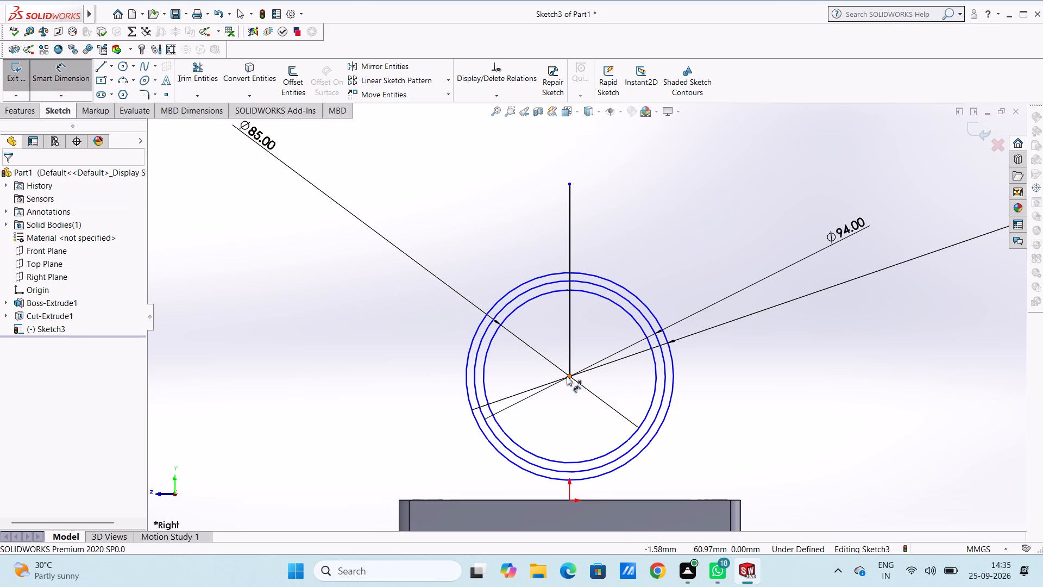
pyautogui.click(96, 65)
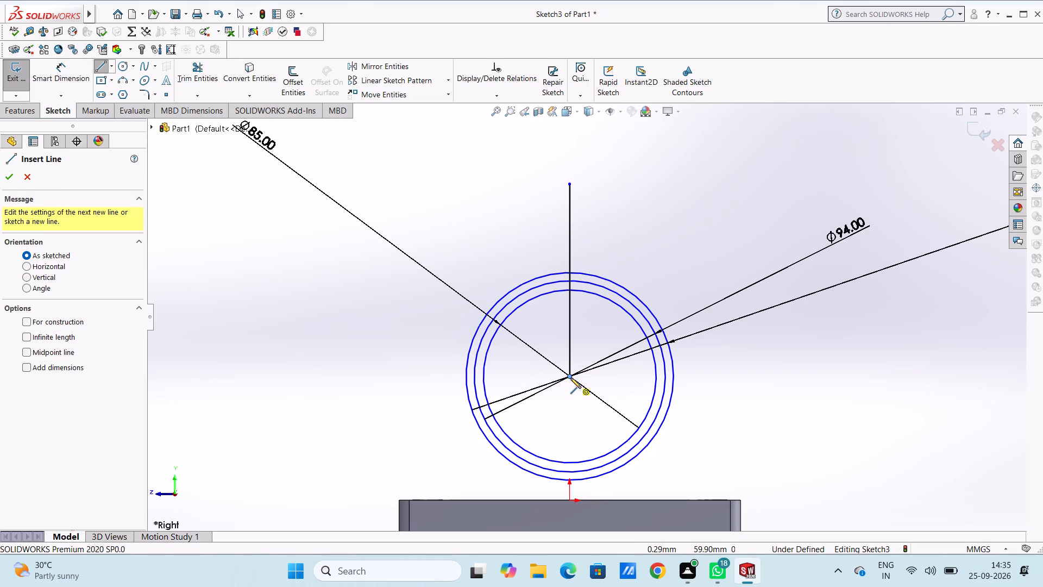
pyautogui.click(570, 377)
pyautogui.click(757, 229)
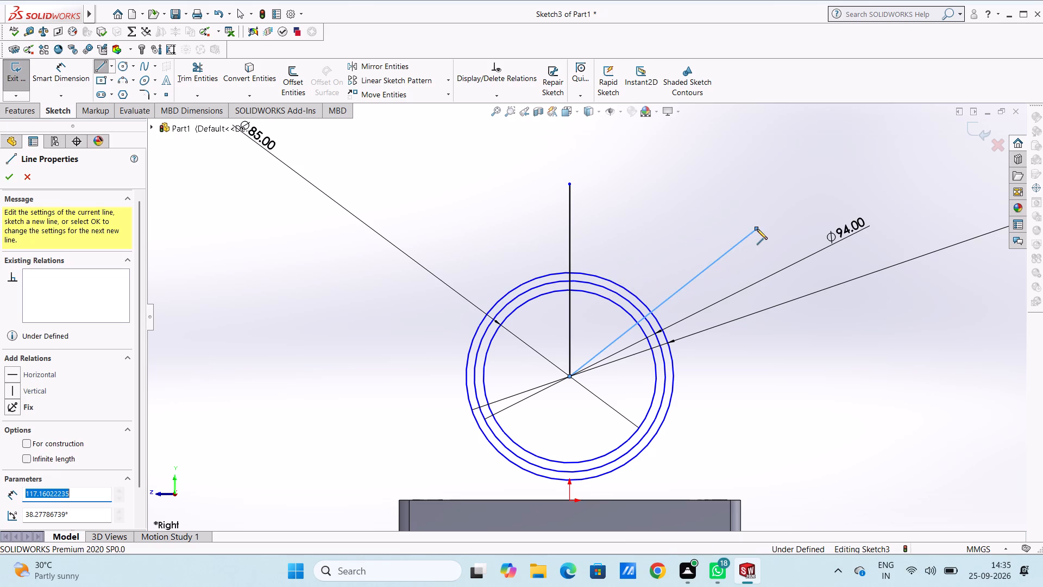
pyautogui.press('Escape')
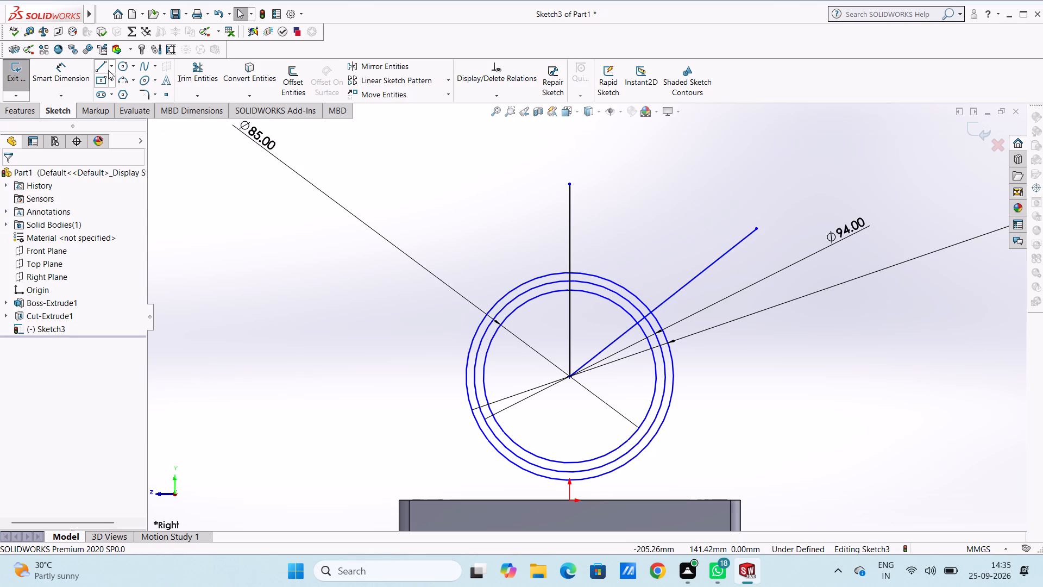
# Sketch a line about 113 mm long from the circles' common centre, slanting up and left at about 140°.
pyautogui.click(106, 67)
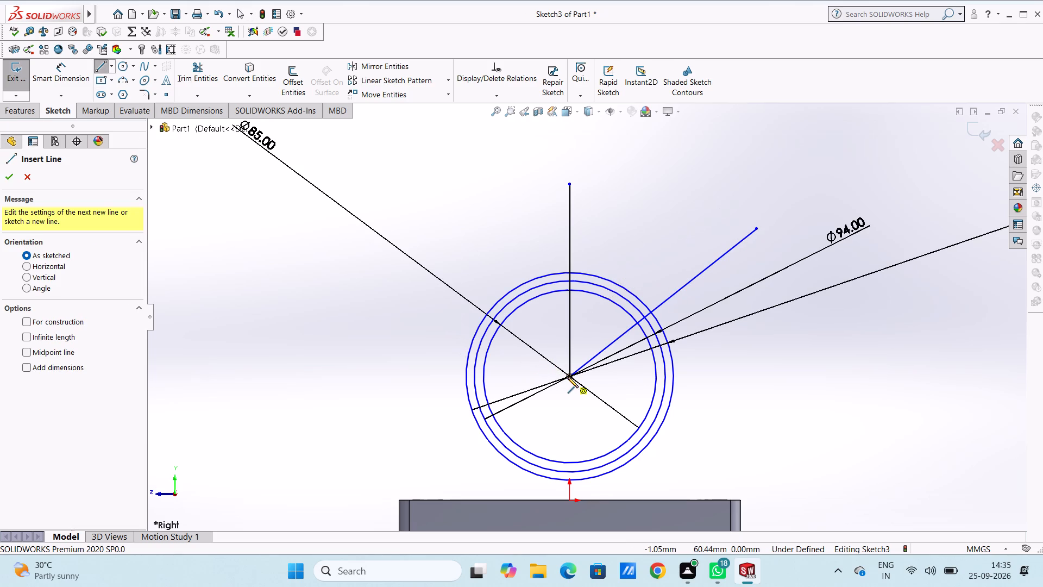
pyautogui.click(568, 377)
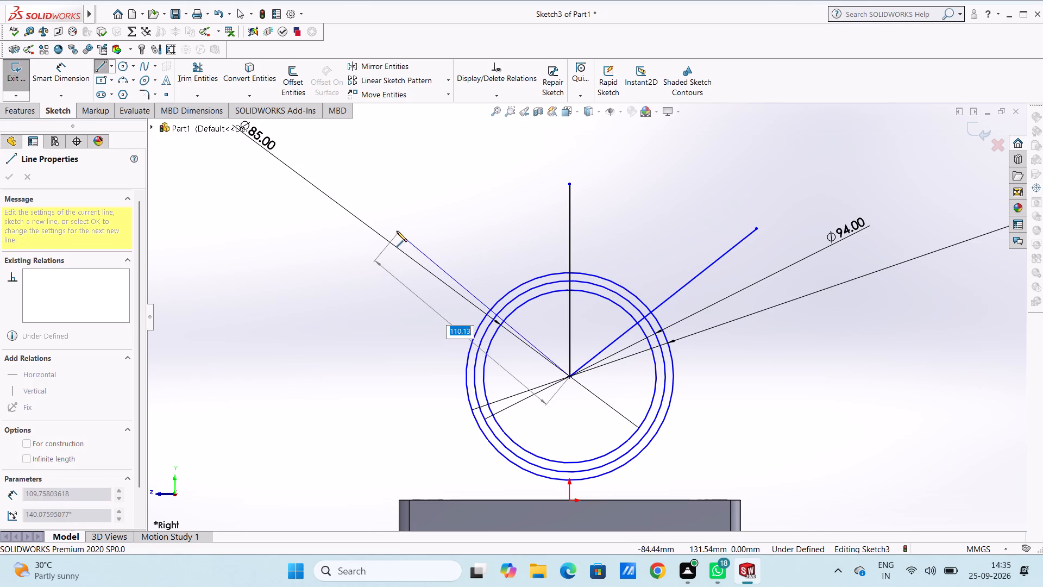
pyautogui.click(393, 228)
pyautogui.press('Escape')
pyautogui.press('Escape')
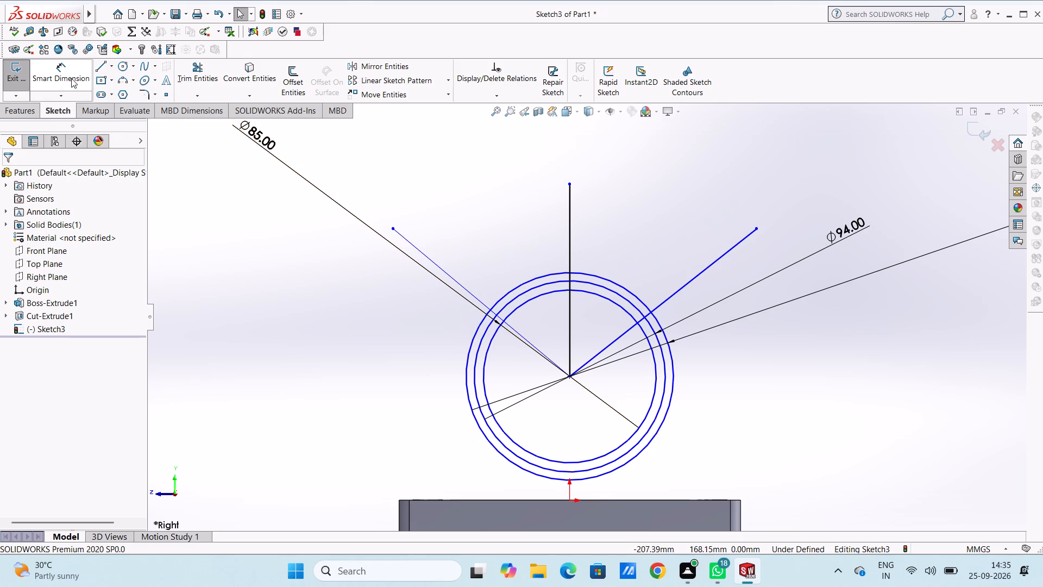
# Dimension the angle between the left slanted line and the vertical line to 50°.
pyautogui.click(71, 78)
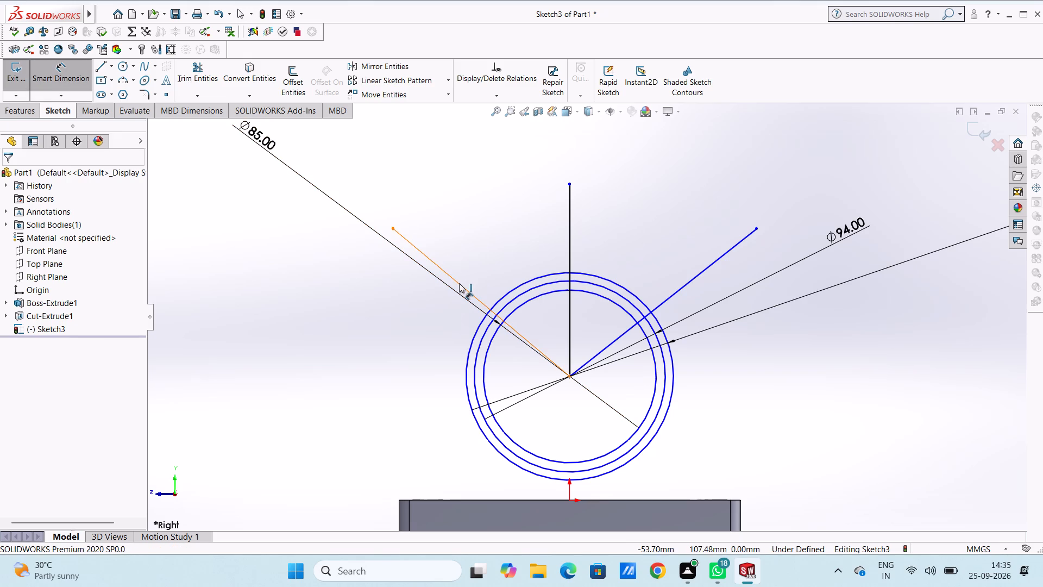
pyautogui.click(459, 283)
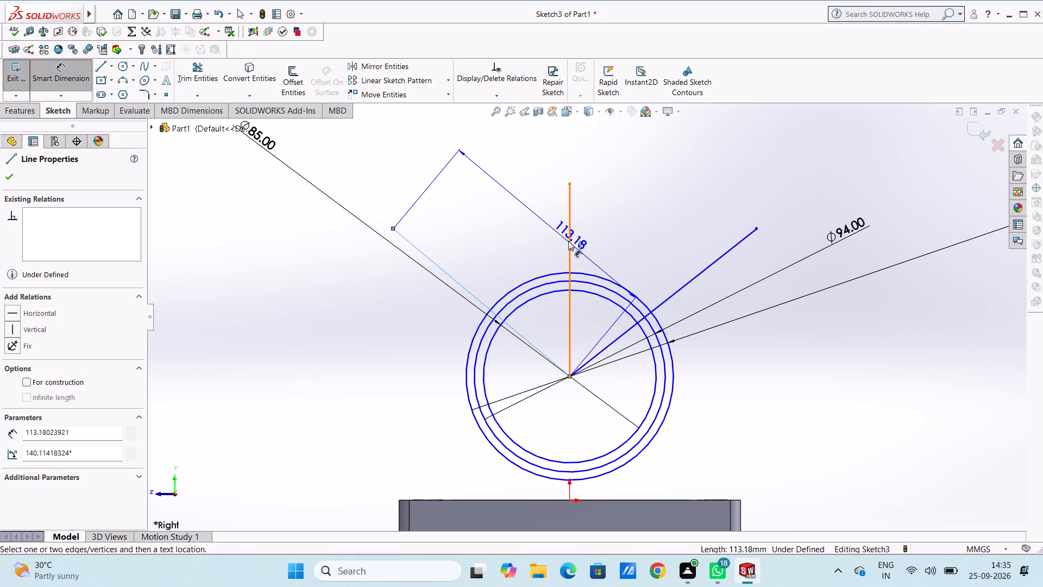
pyautogui.click(568, 241)
pyautogui.click(485, 224)
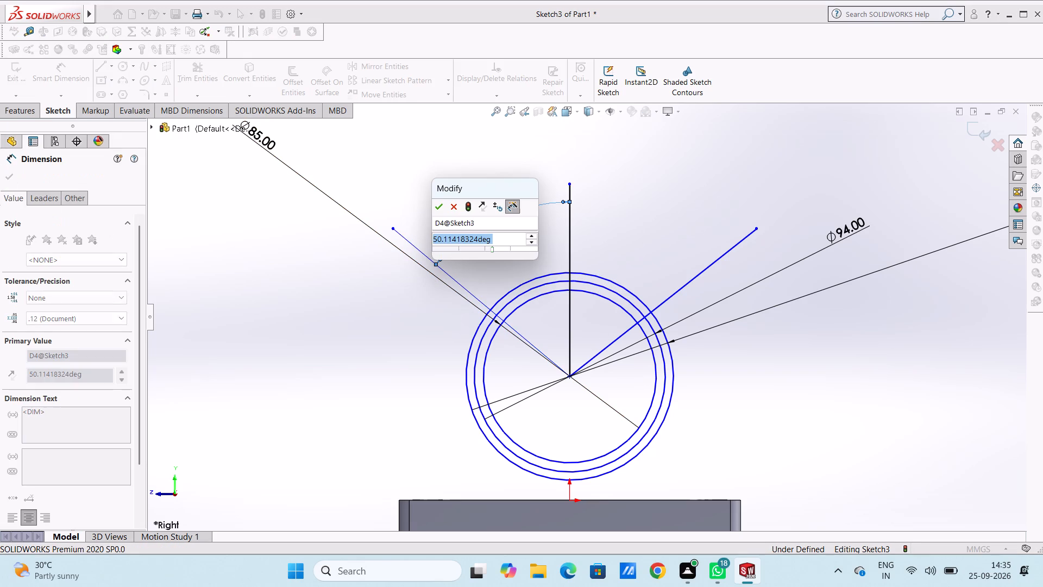
pyautogui.write('50')
pyautogui.press('Return')
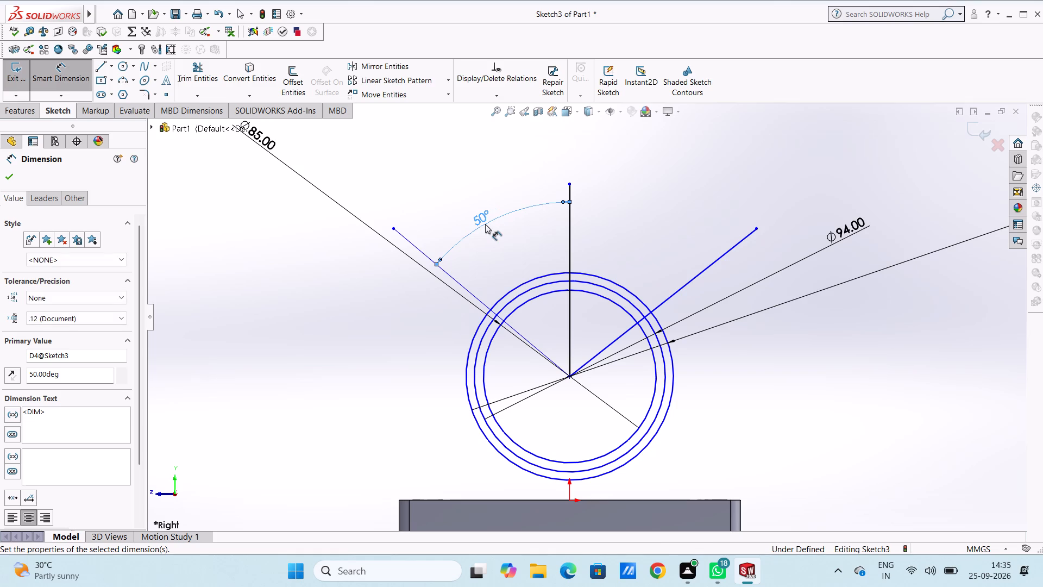
pyautogui.click(460, 196)
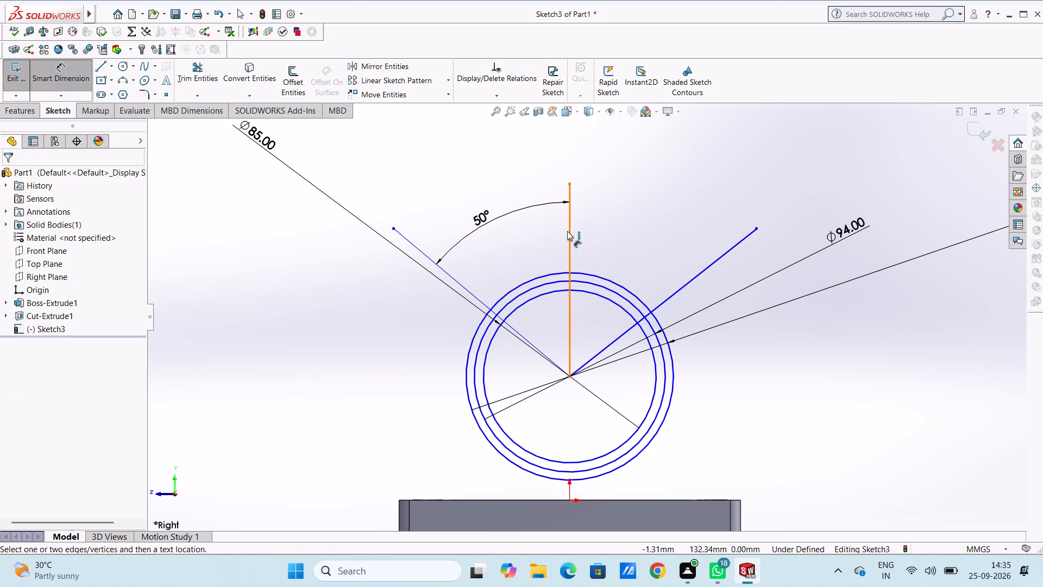
# Dimension the angle between the vertical line and the right slanted line to 50°.
pyautogui.click(567, 231)
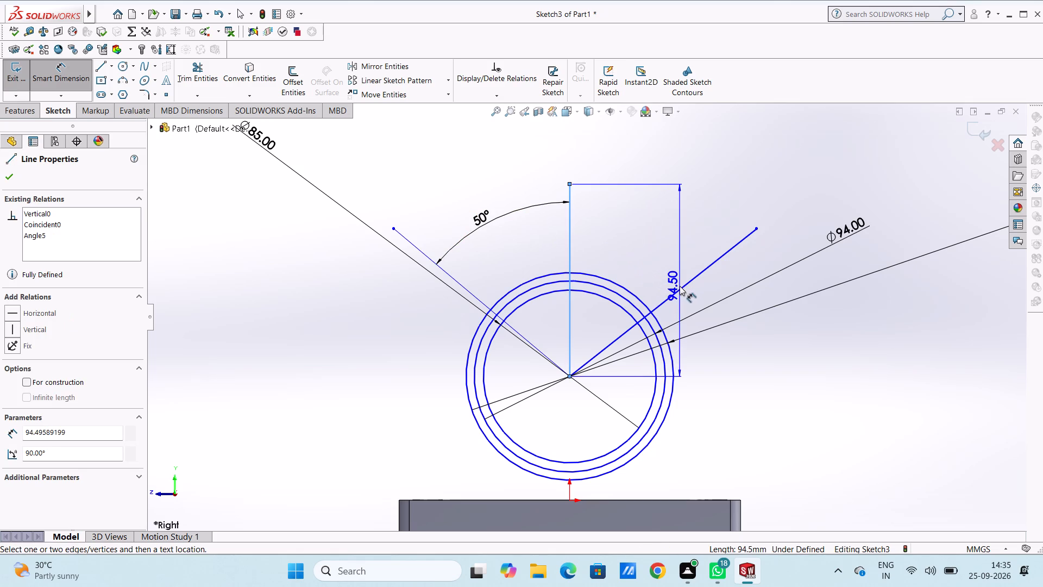
pyautogui.click(680, 288)
pyautogui.click(670, 250)
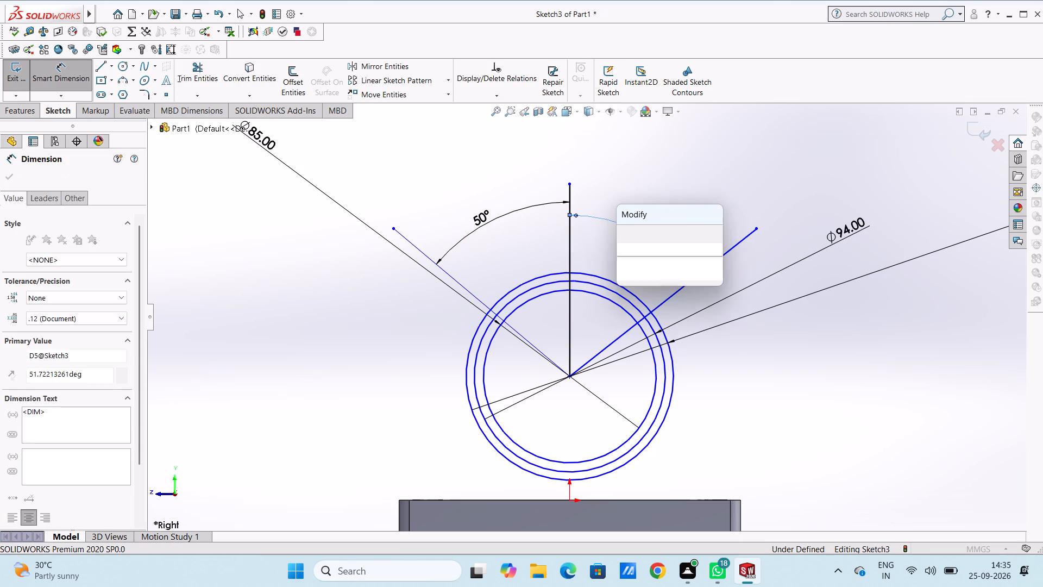
pyautogui.write('50')
pyautogui.press('Return')
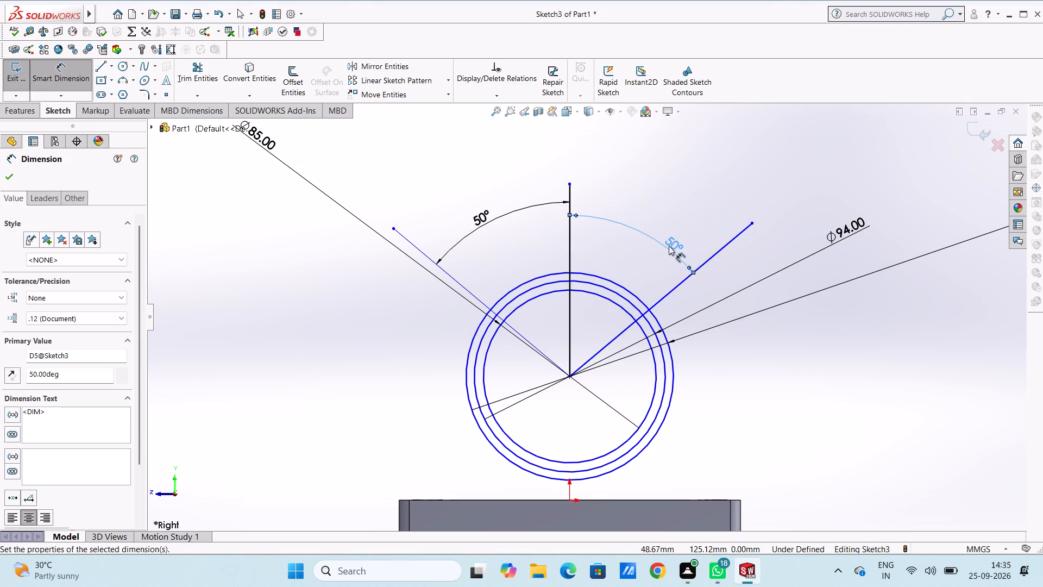
pyautogui.click(653, 197)
pyautogui.press('Escape')
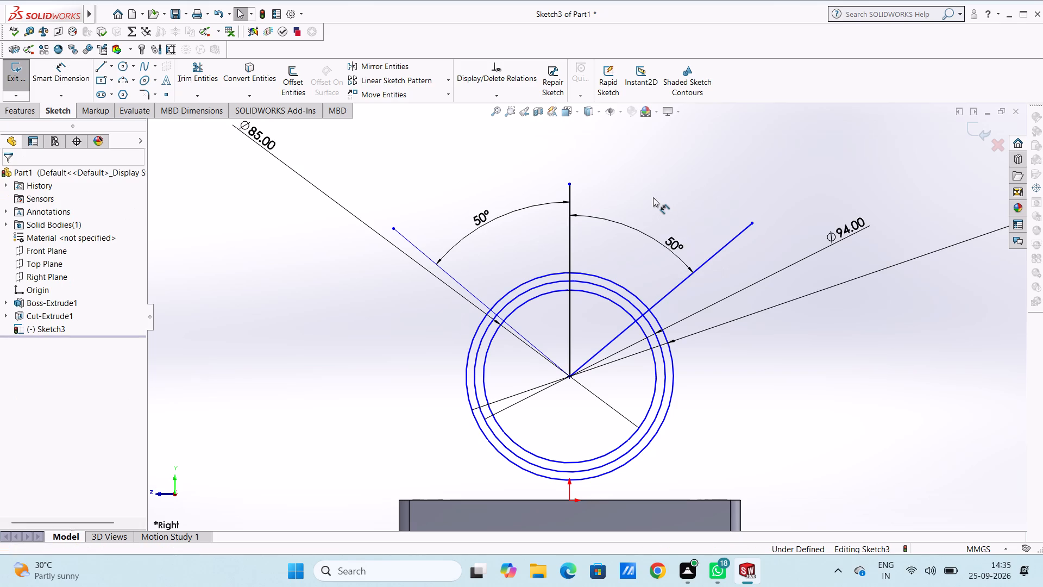
pyautogui.press('Escape')
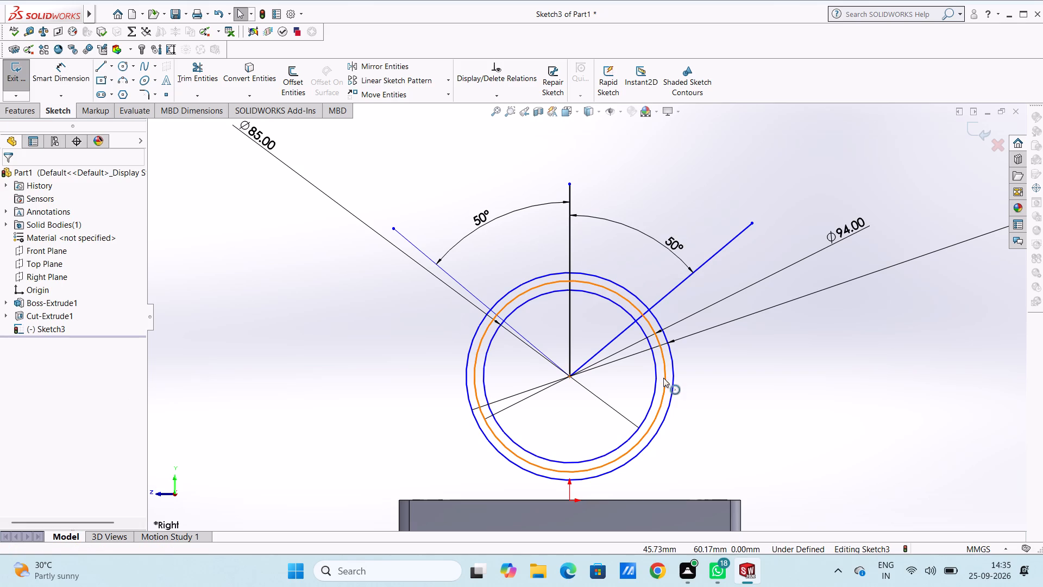
# Sketch two concentric circles of radius 12 mm and 6 mm, centred where the right slanted line crosses the outermost circle.
pyautogui.scroll(-1, 662, 359)
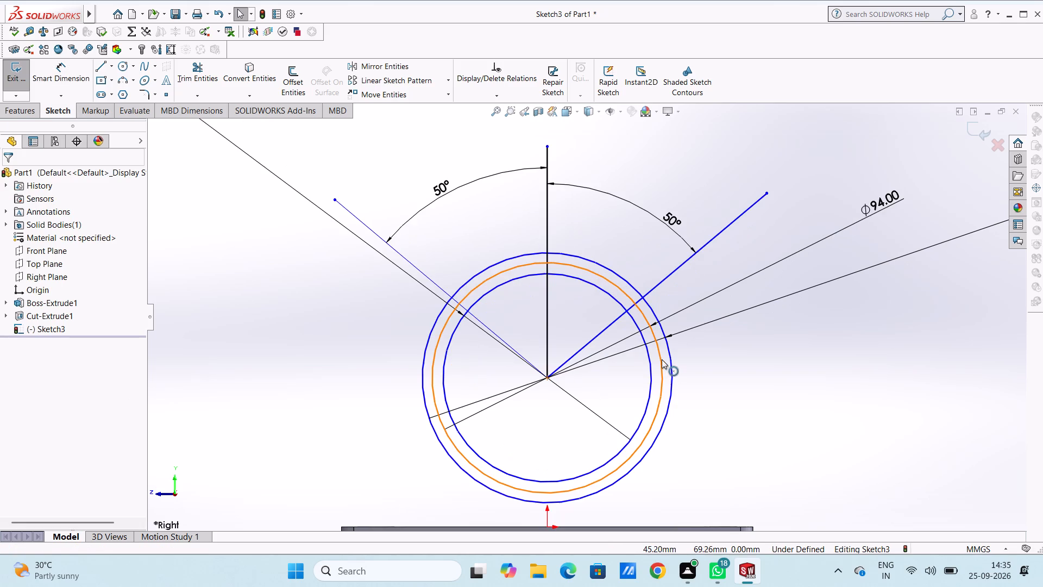
pyautogui.scroll(-2, 640, 274)
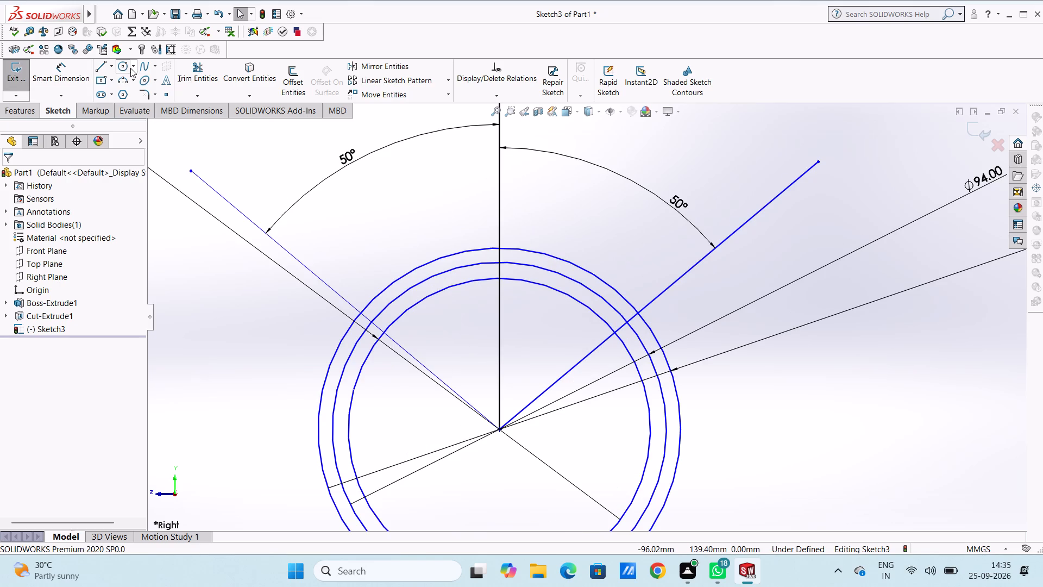
pyautogui.click(123, 64)
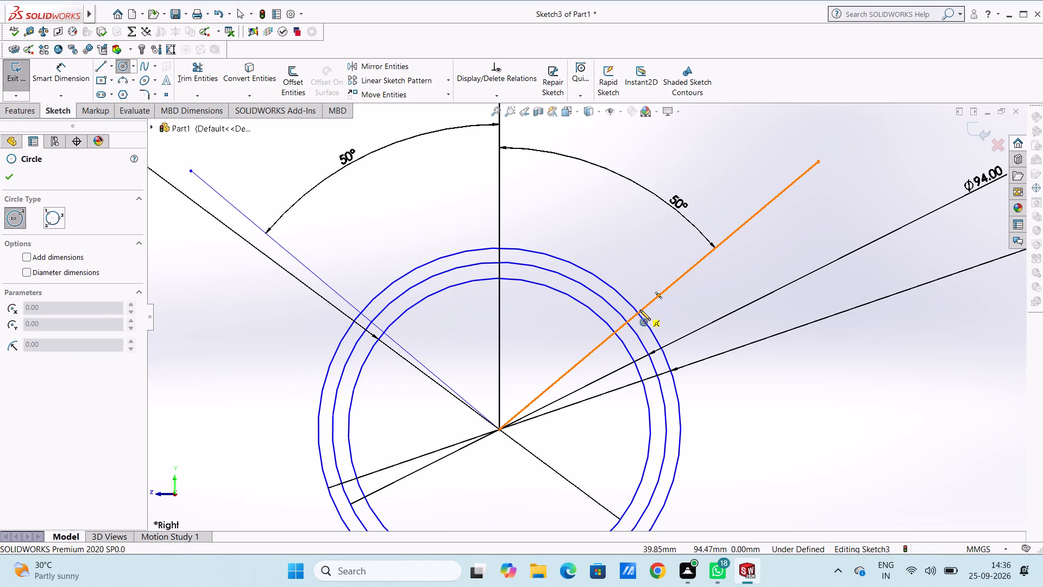
pyautogui.click(637, 312)
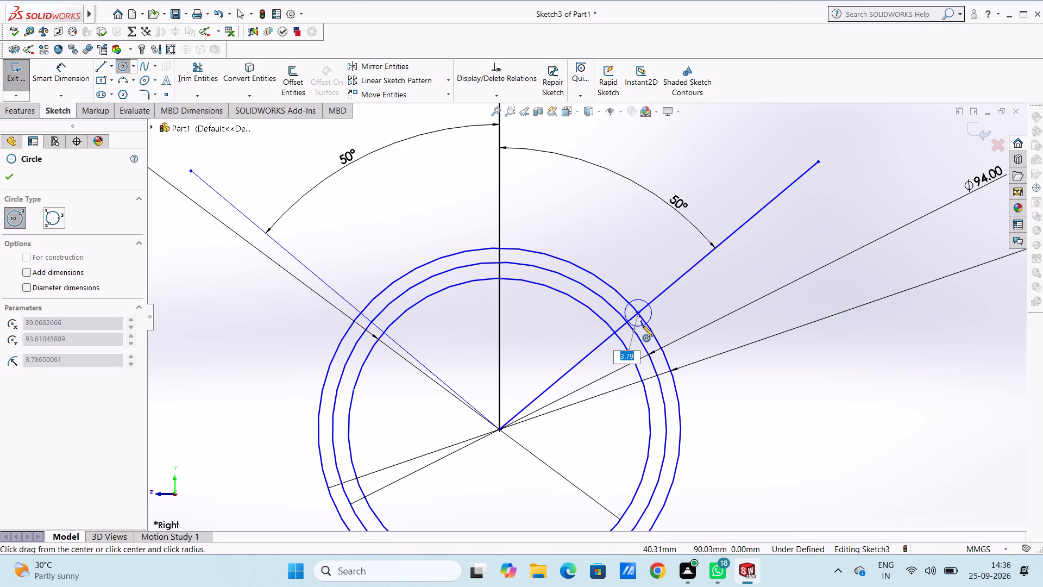
pyautogui.write('12')
pyautogui.press('Return')
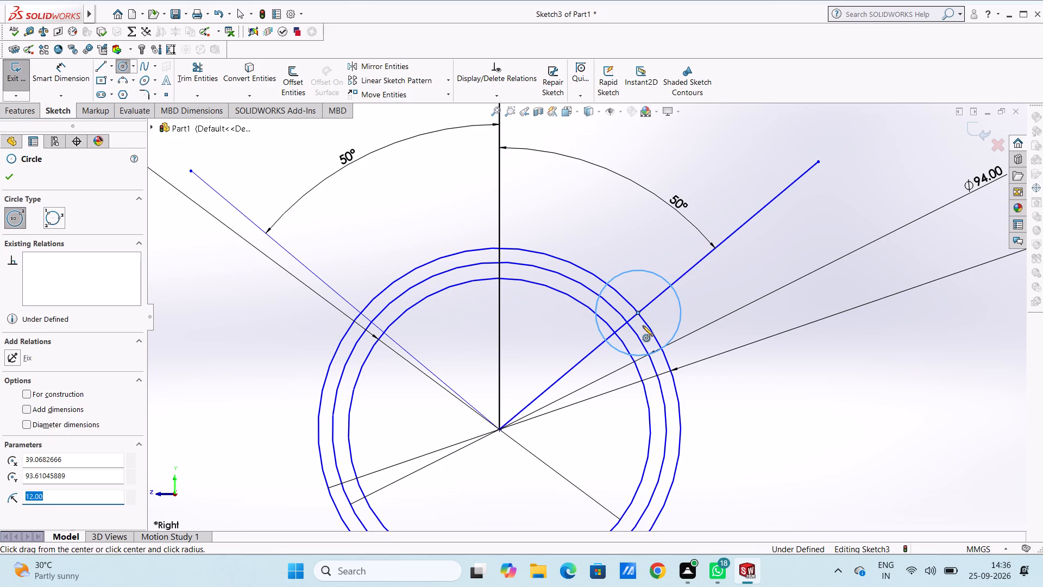
pyautogui.click(638, 312)
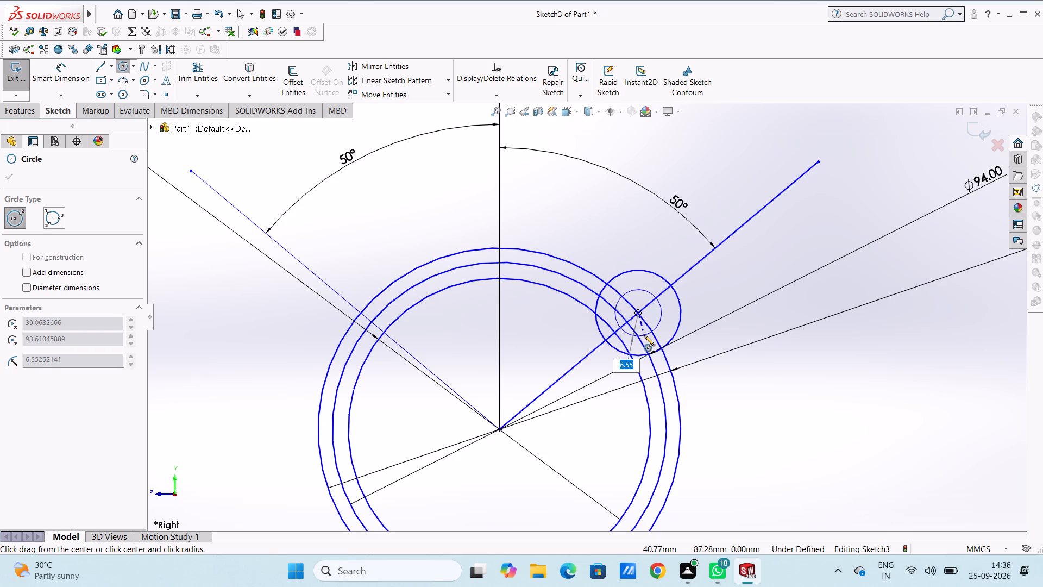
pyautogui.press('6')
pyautogui.press('Return')
# Sketch two concentric circles of radius 6 mm and 5 mm, centred where the left slanted line crosses the middle circle.
pyautogui.scroll(4, 644, 335)
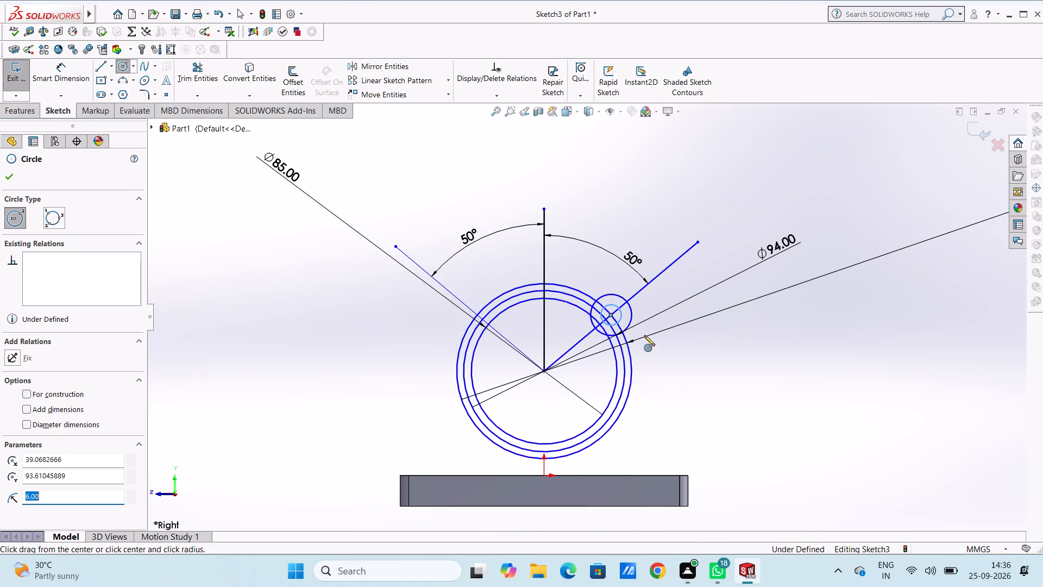
pyautogui.scroll(-11, 497, 330)
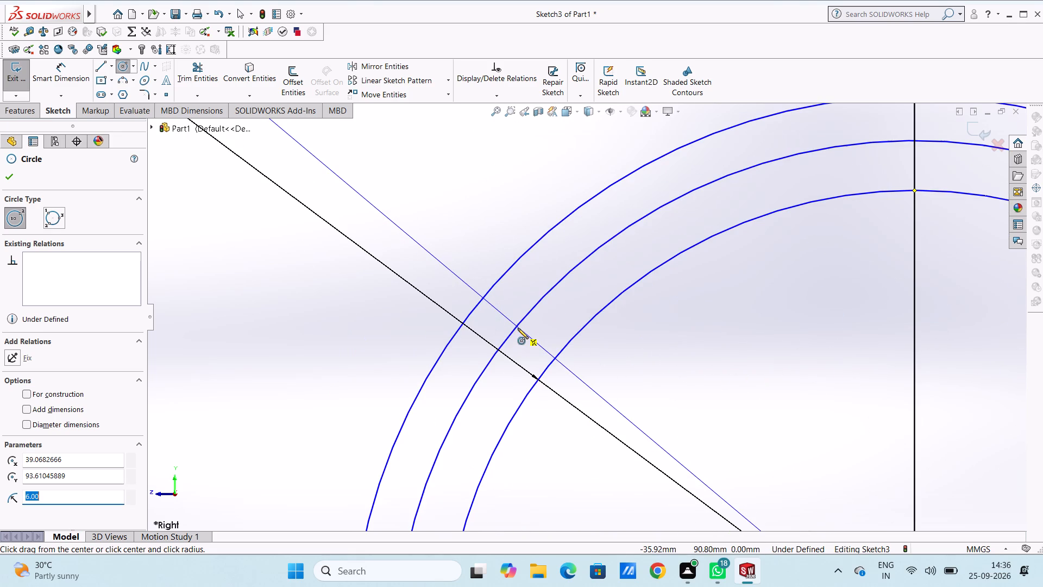
pyautogui.click(517, 326)
pyautogui.press('6')
pyautogui.press('Return')
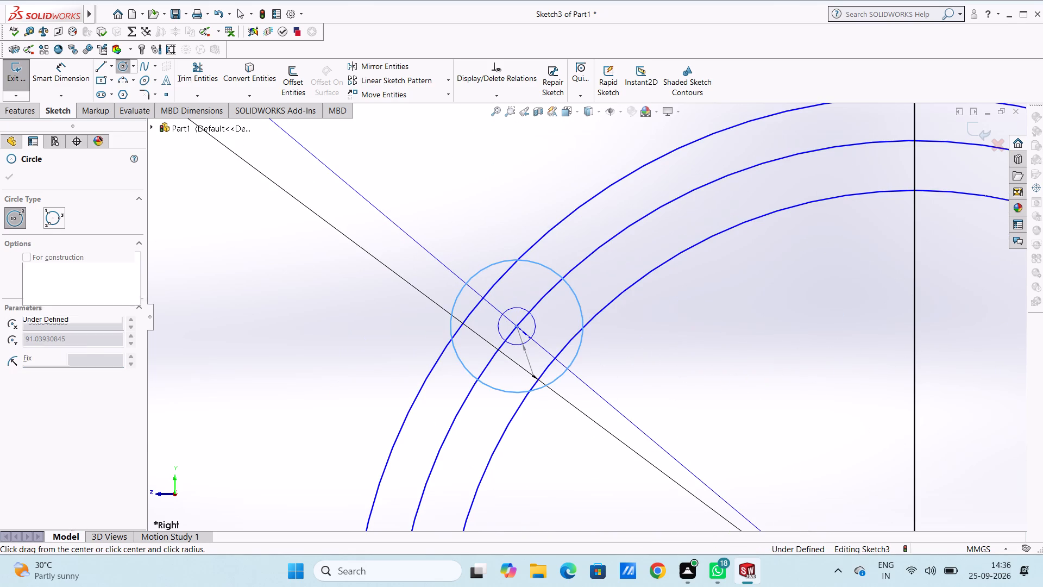
pyautogui.scroll(3, 536, 324)
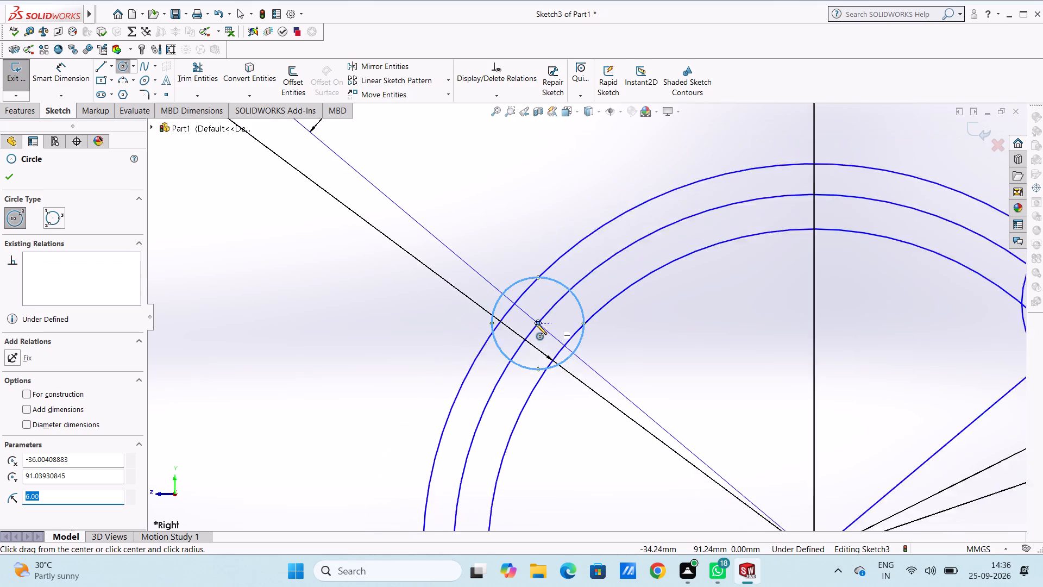
pyautogui.scroll(3, 538, 322)
pyautogui.scroll(-4, 576, 317)
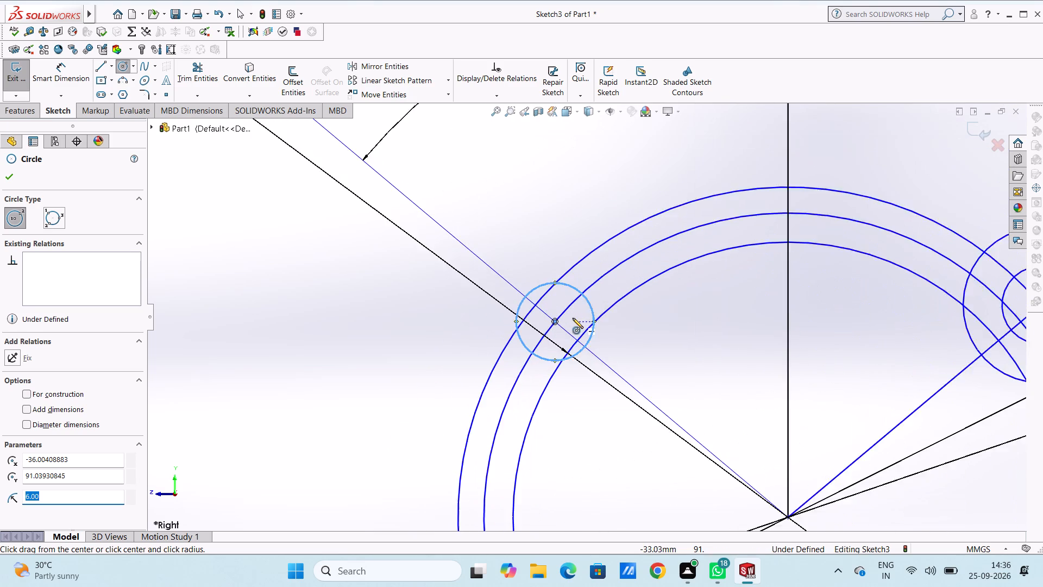
pyautogui.click(551, 322)
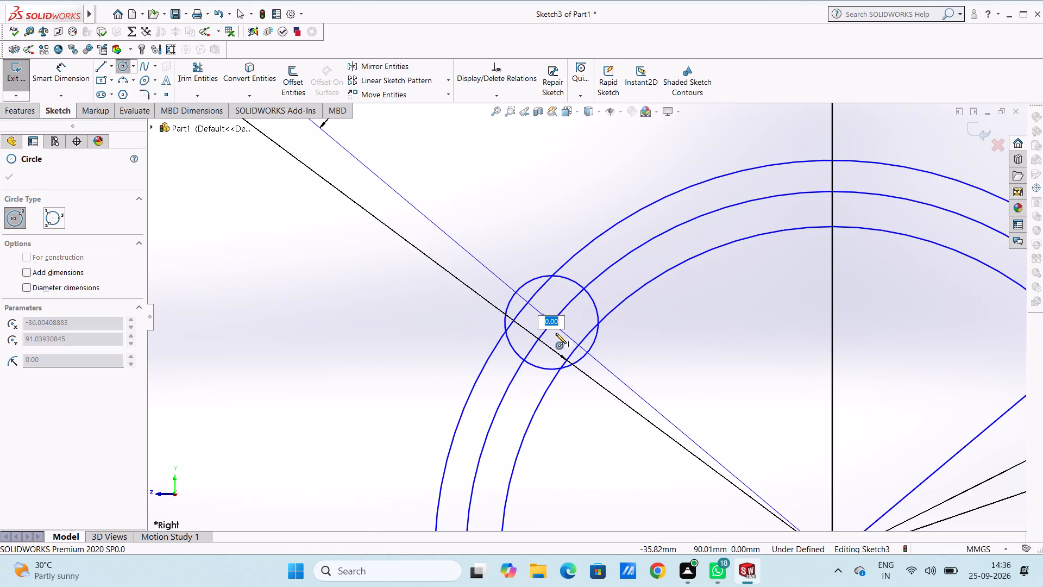
pyautogui.press('5')
pyautogui.press('Return')
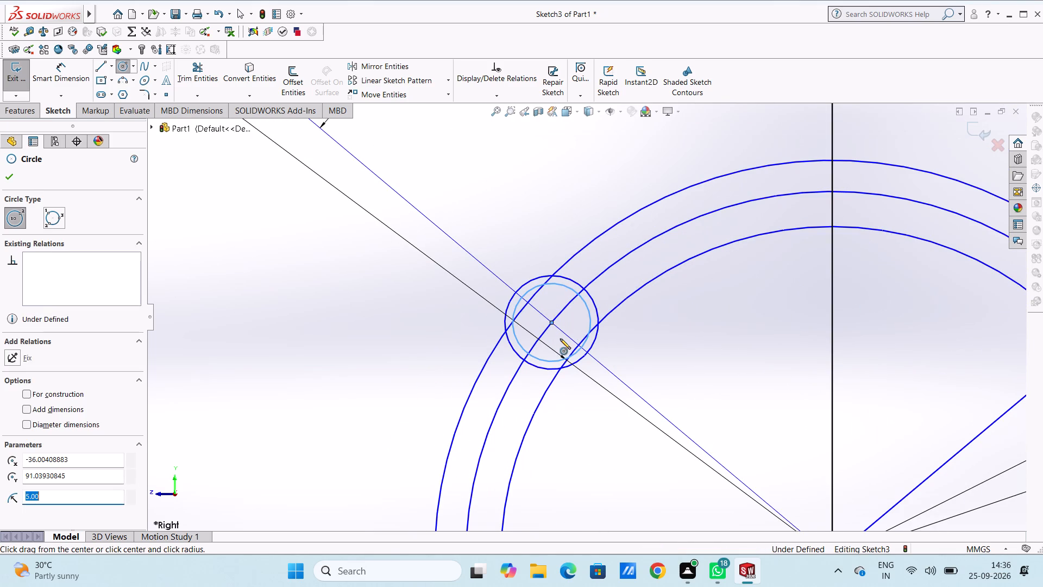
# Dimension the larger small circle on the left slanted line to a 24 mm diameter.
pyautogui.click(65, 59)
pyautogui.click(65, 73)
pyautogui.moveTo(576, 283); pyautogui.dragTo(573, 277)
pyautogui.click(268, 431)
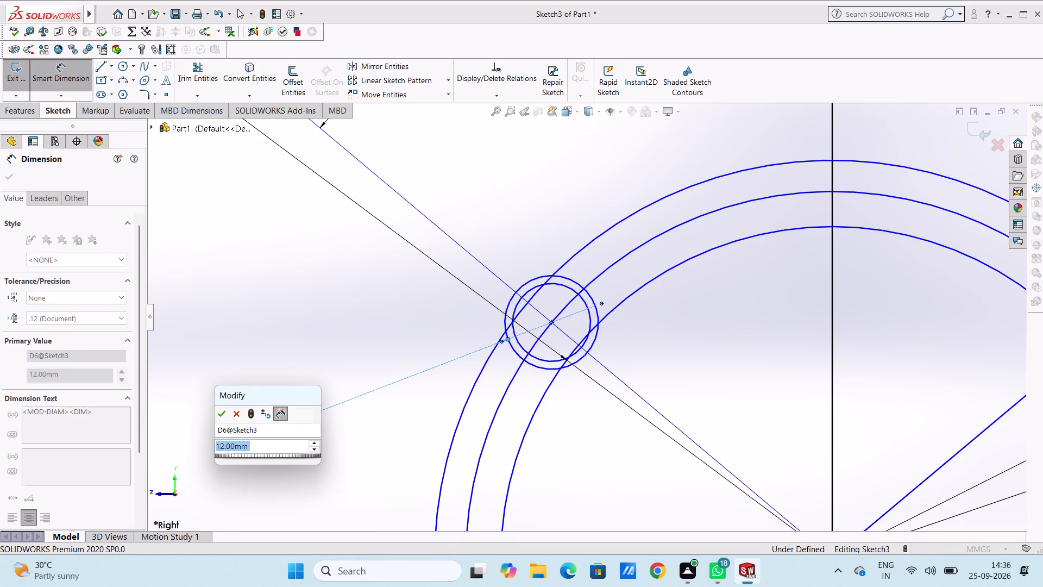
pyautogui.write('24')
pyautogui.press('Return')
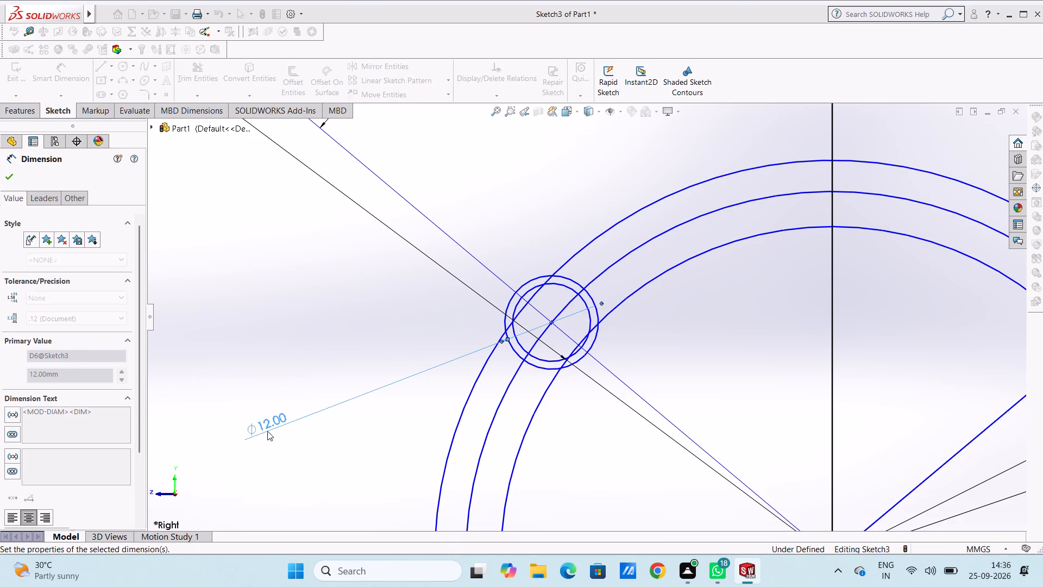
pyautogui.click(274, 353)
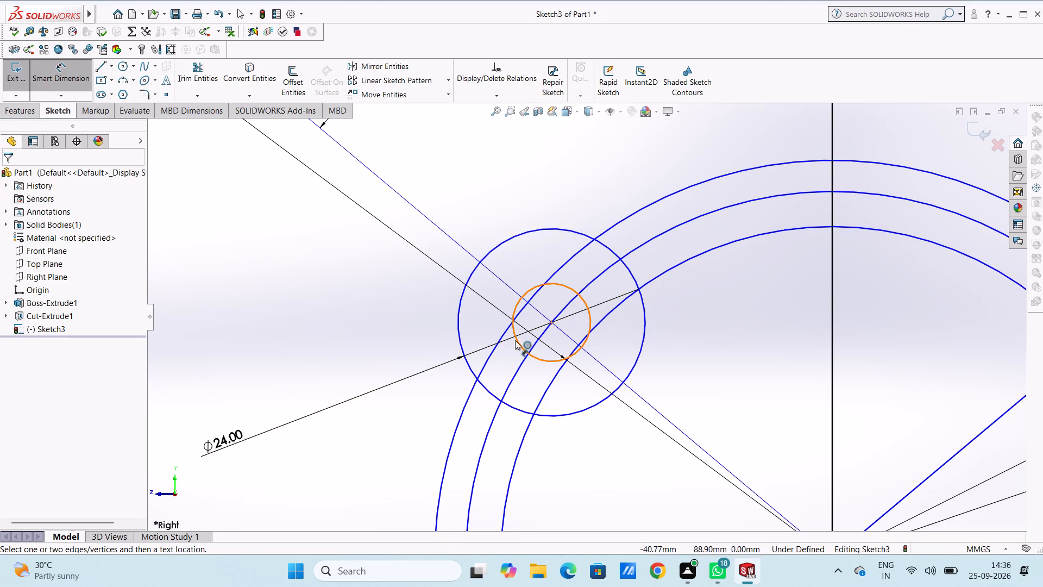
# Dimension the inner small circle on the left slanted line at 10 mm diameter.
pyautogui.click(519, 345)
pyautogui.click(291, 467)
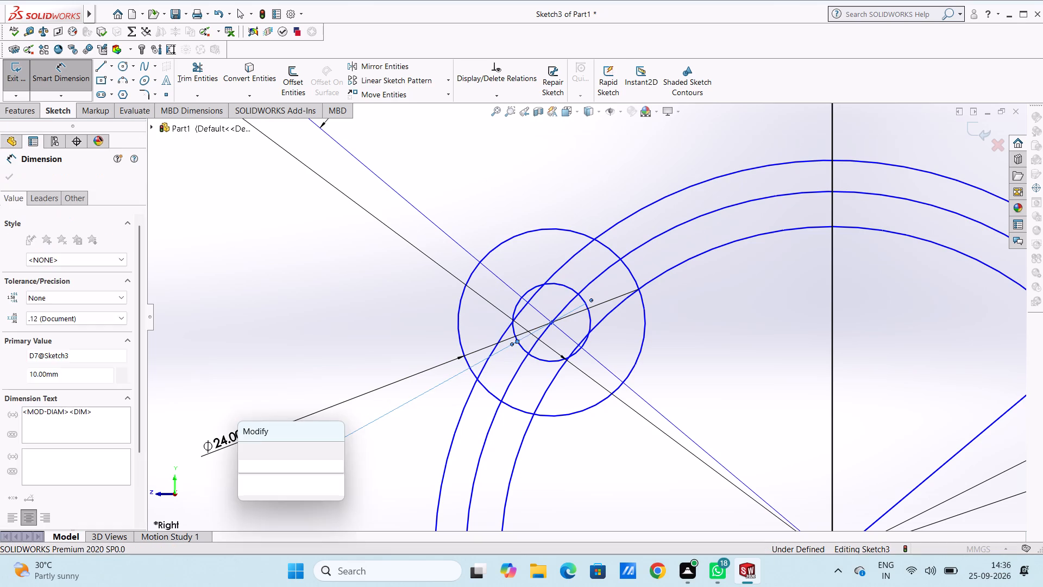
pyautogui.click(247, 457)
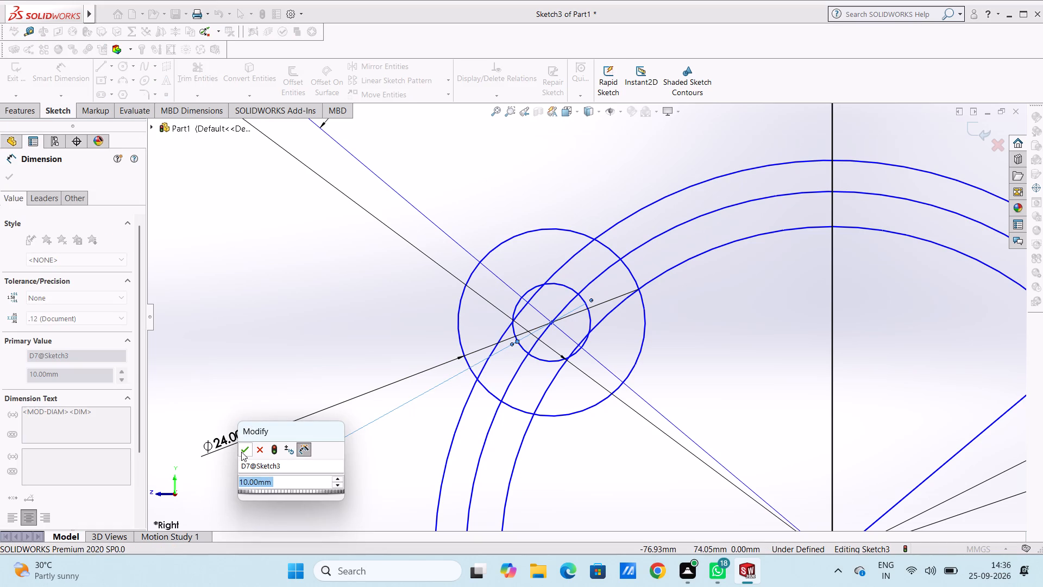
pyautogui.click(242, 452)
pyautogui.click(297, 391)
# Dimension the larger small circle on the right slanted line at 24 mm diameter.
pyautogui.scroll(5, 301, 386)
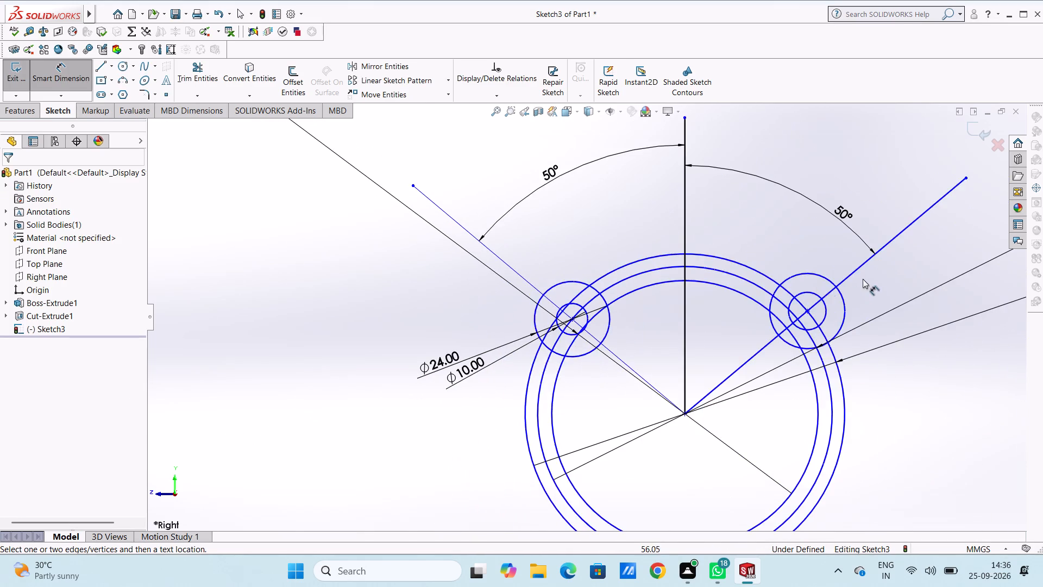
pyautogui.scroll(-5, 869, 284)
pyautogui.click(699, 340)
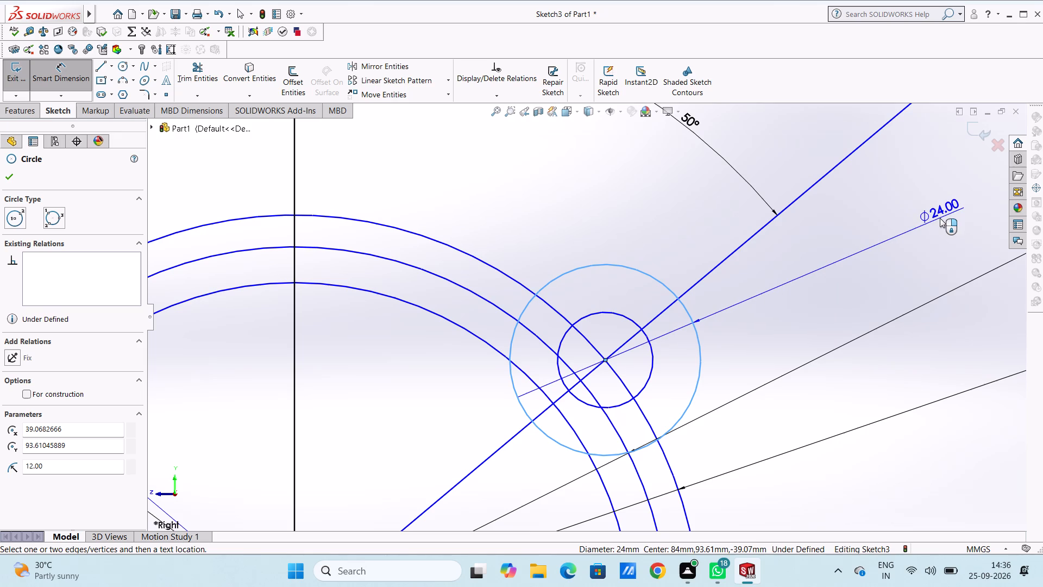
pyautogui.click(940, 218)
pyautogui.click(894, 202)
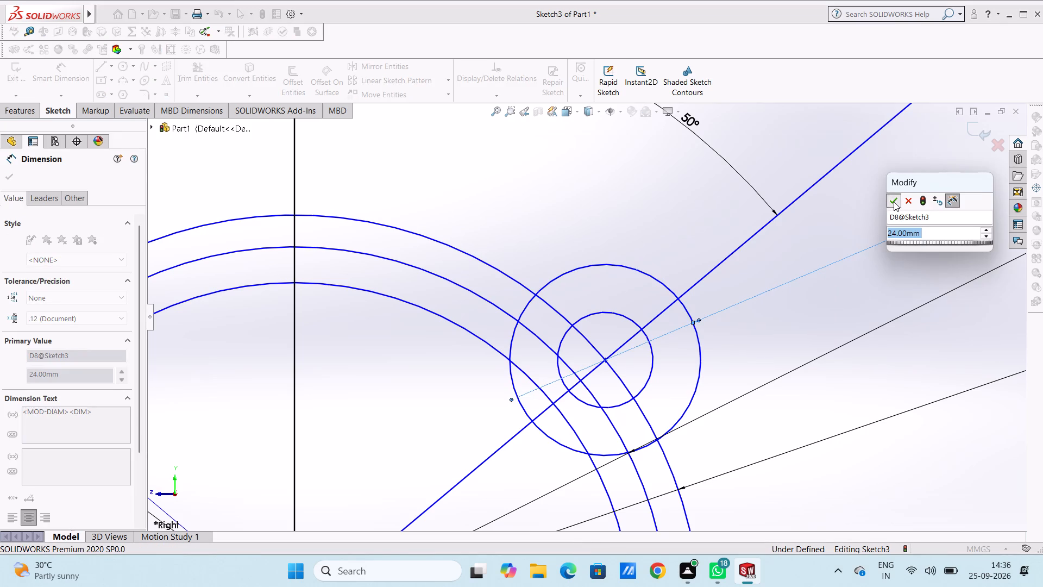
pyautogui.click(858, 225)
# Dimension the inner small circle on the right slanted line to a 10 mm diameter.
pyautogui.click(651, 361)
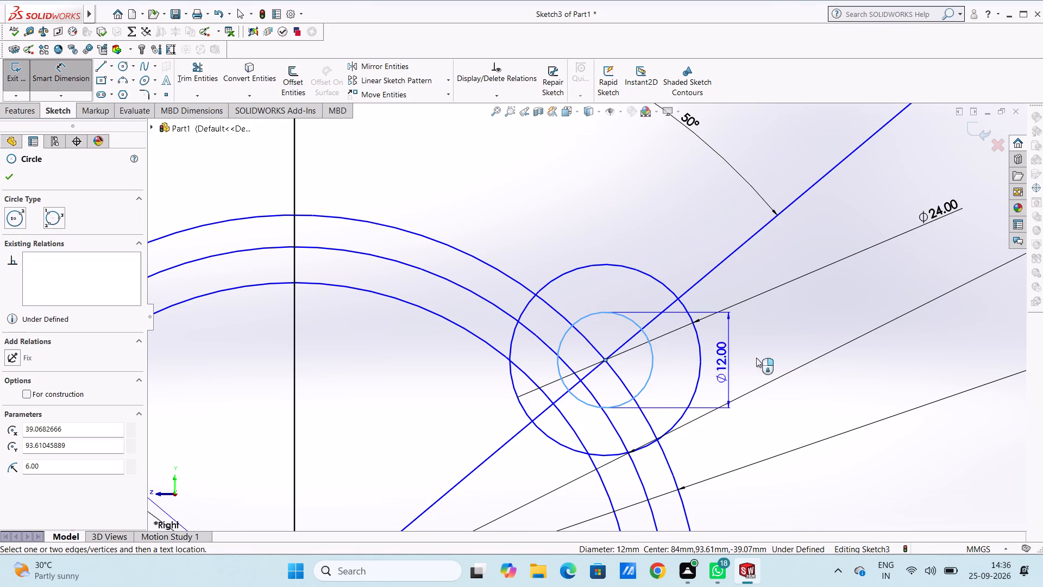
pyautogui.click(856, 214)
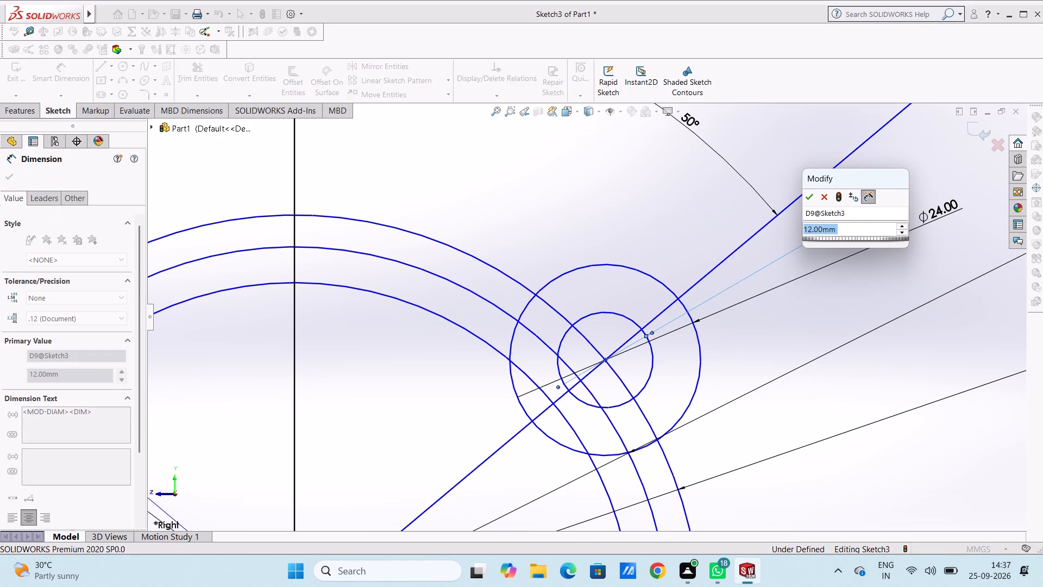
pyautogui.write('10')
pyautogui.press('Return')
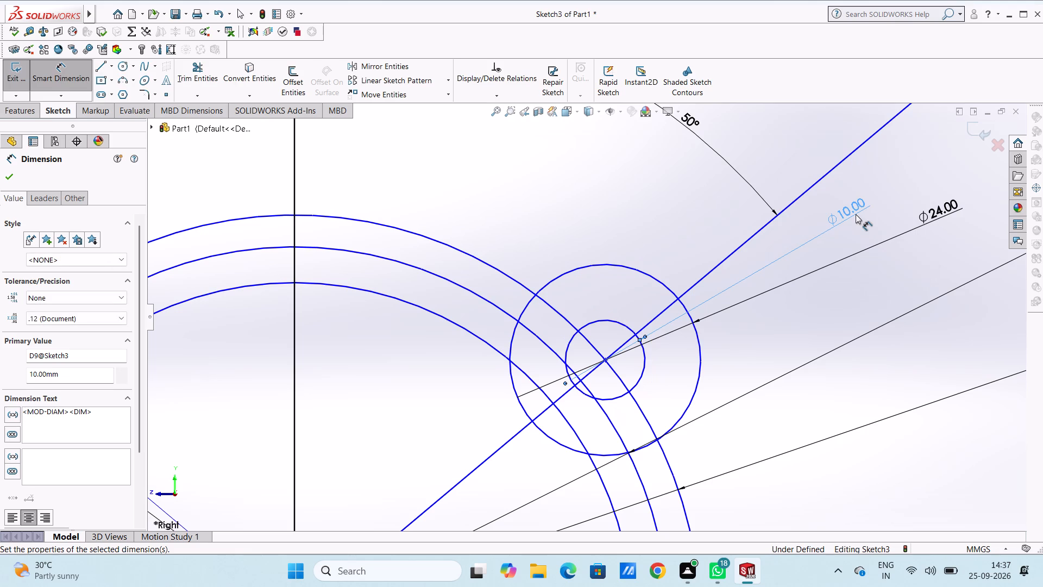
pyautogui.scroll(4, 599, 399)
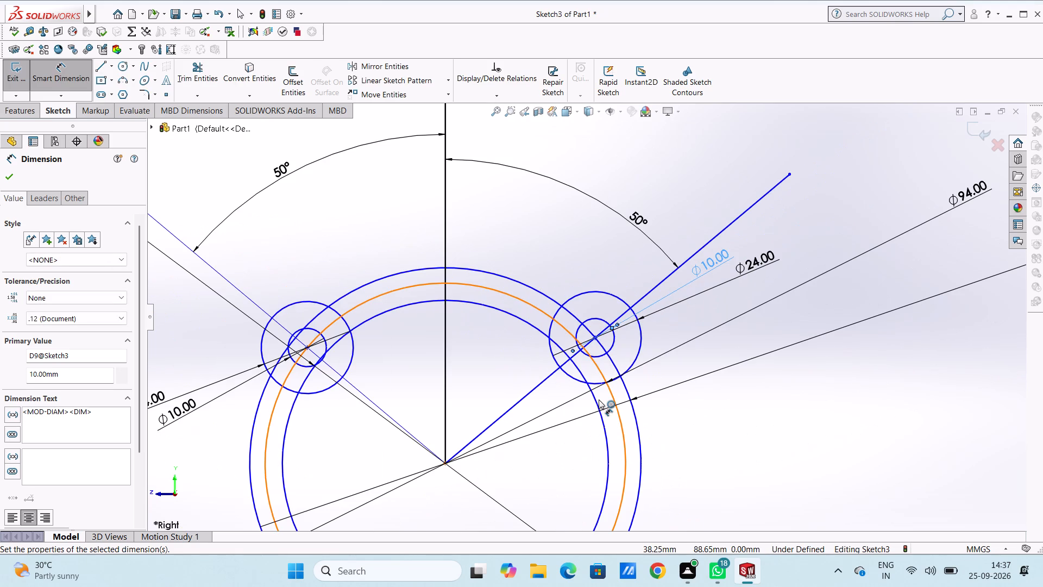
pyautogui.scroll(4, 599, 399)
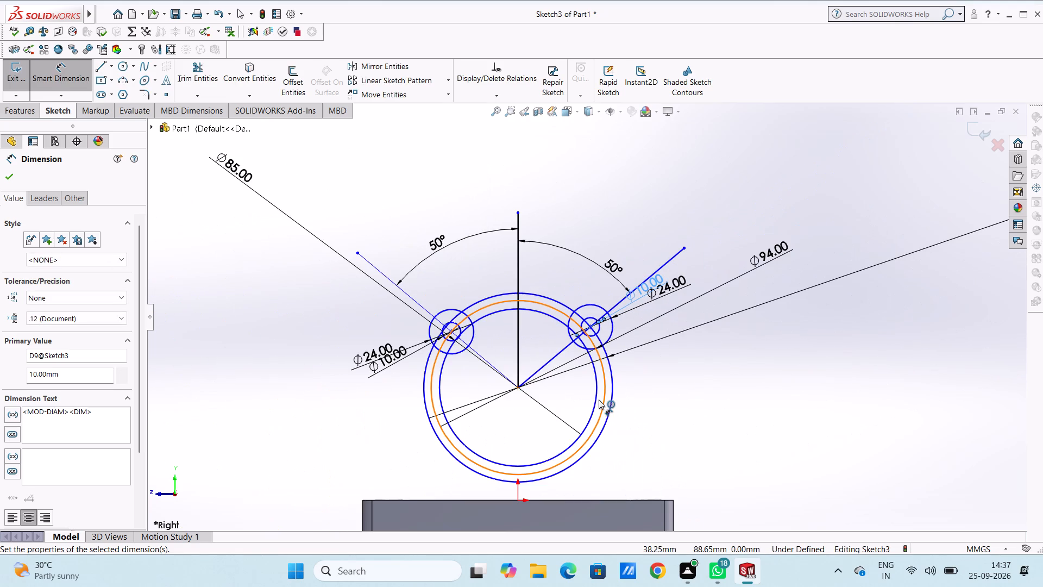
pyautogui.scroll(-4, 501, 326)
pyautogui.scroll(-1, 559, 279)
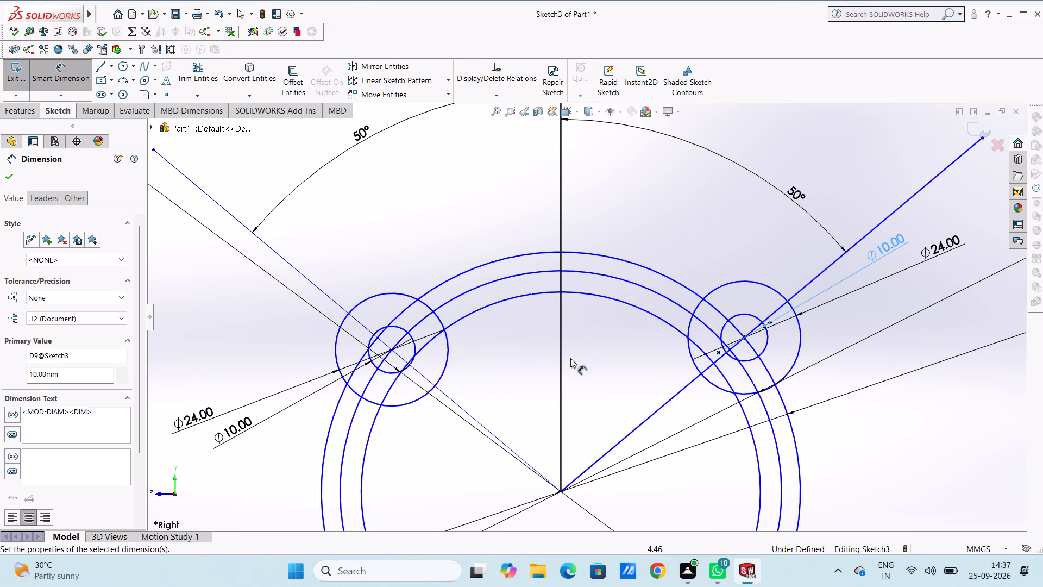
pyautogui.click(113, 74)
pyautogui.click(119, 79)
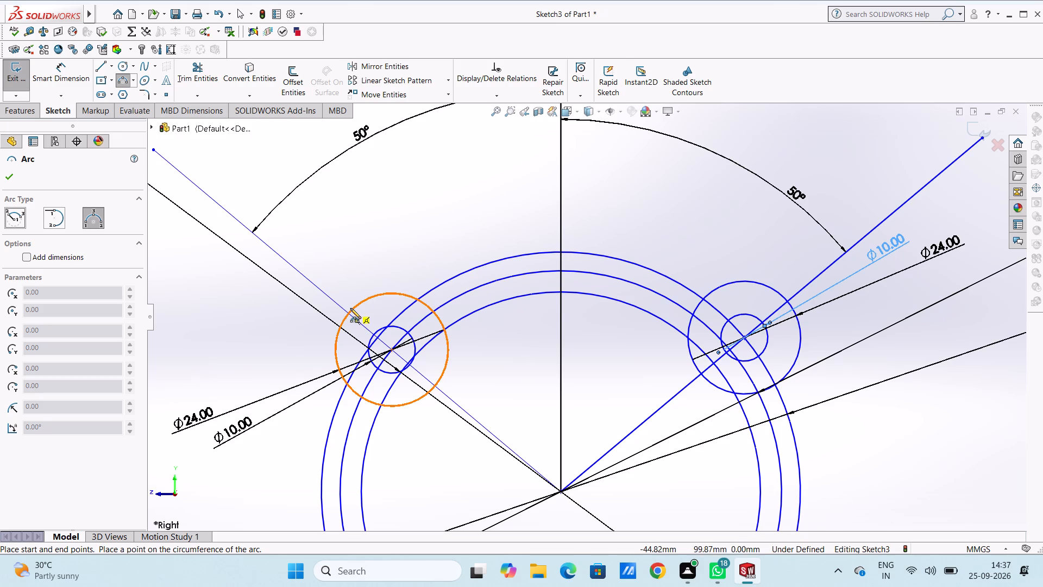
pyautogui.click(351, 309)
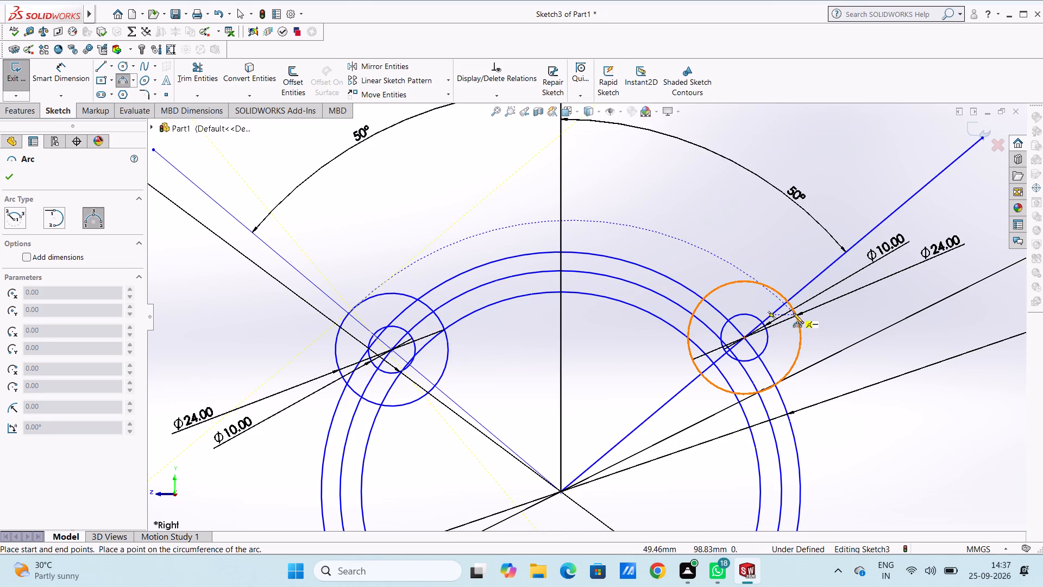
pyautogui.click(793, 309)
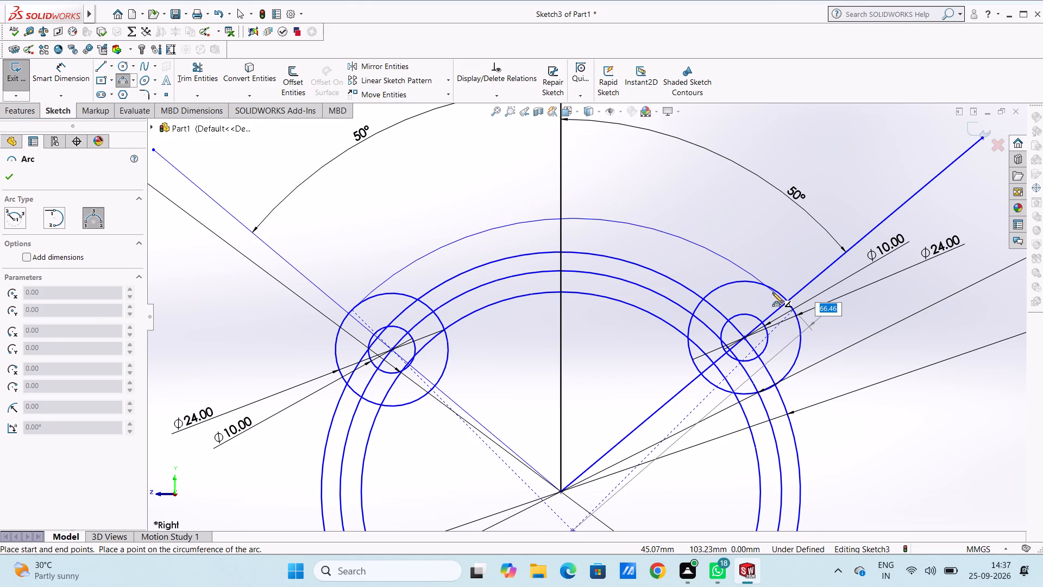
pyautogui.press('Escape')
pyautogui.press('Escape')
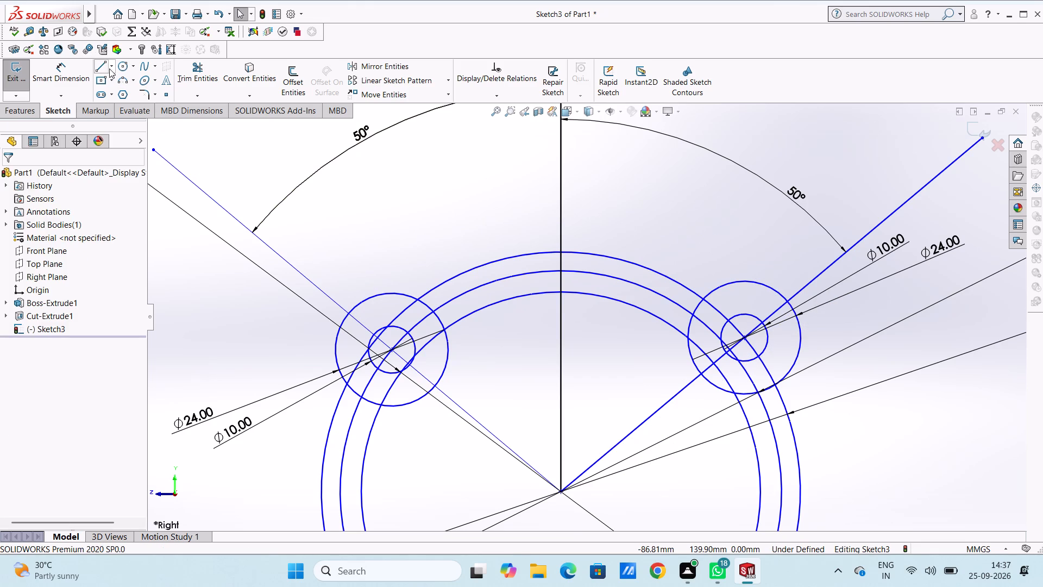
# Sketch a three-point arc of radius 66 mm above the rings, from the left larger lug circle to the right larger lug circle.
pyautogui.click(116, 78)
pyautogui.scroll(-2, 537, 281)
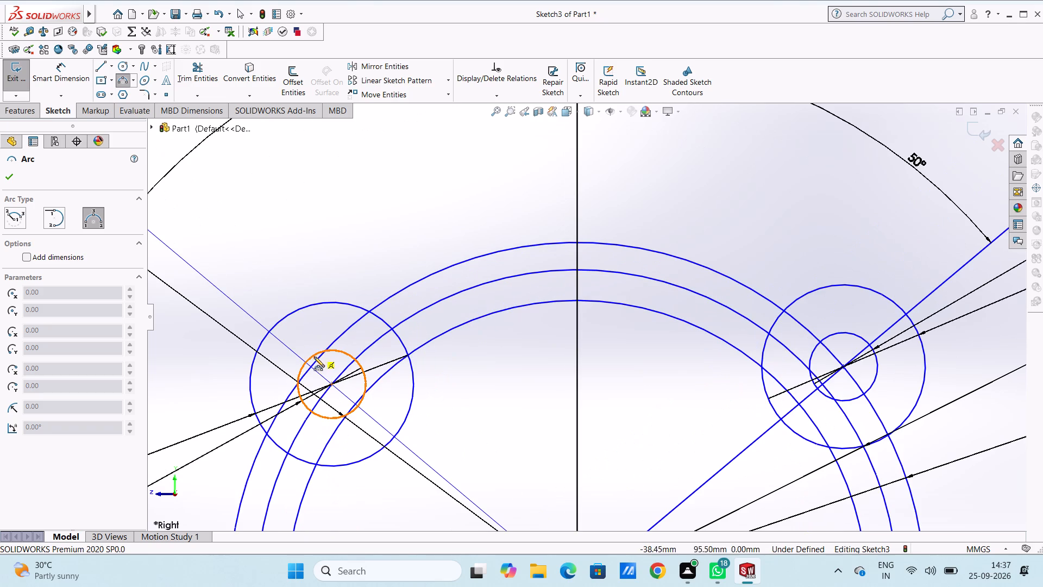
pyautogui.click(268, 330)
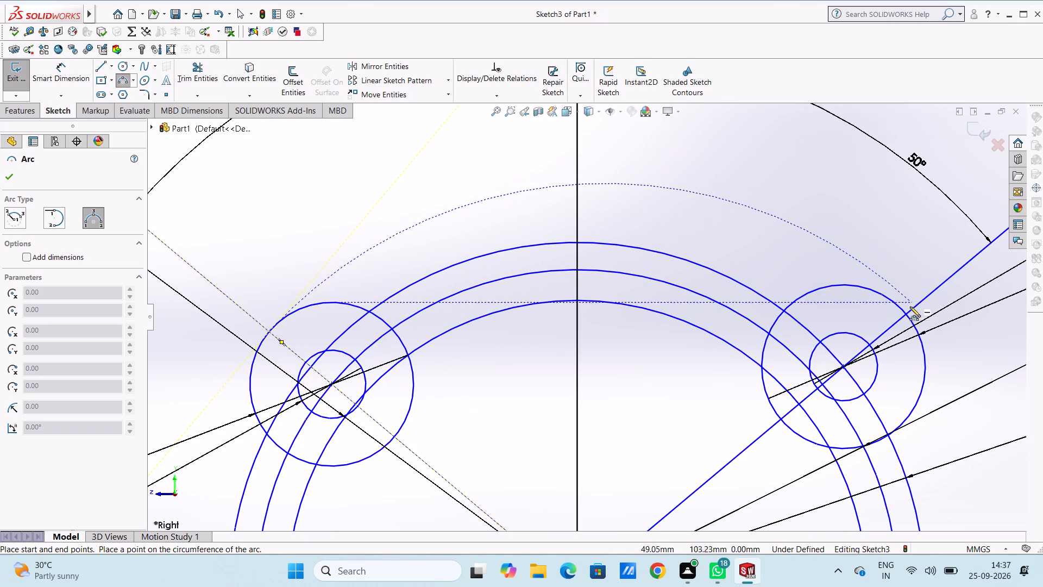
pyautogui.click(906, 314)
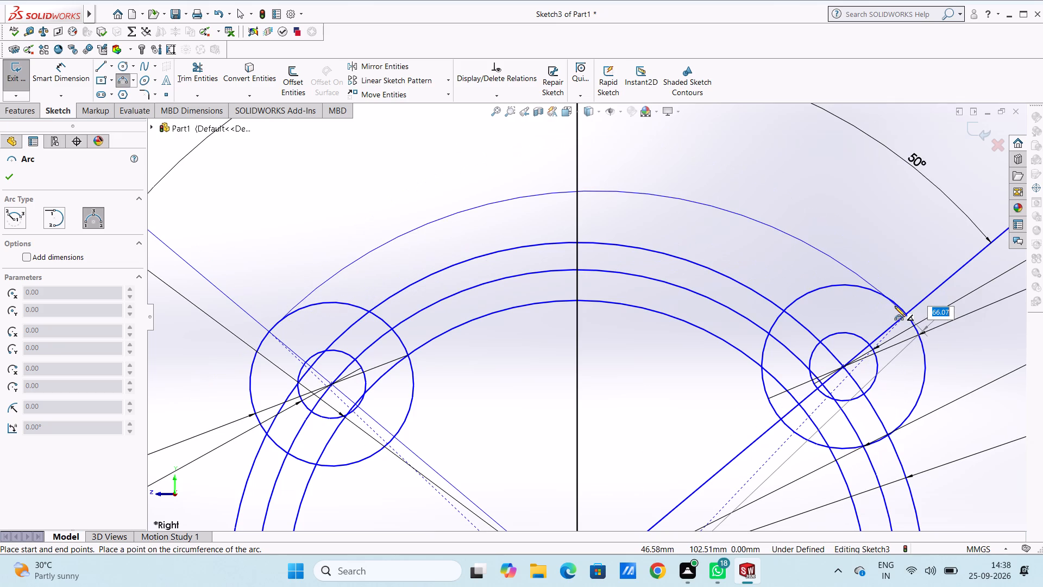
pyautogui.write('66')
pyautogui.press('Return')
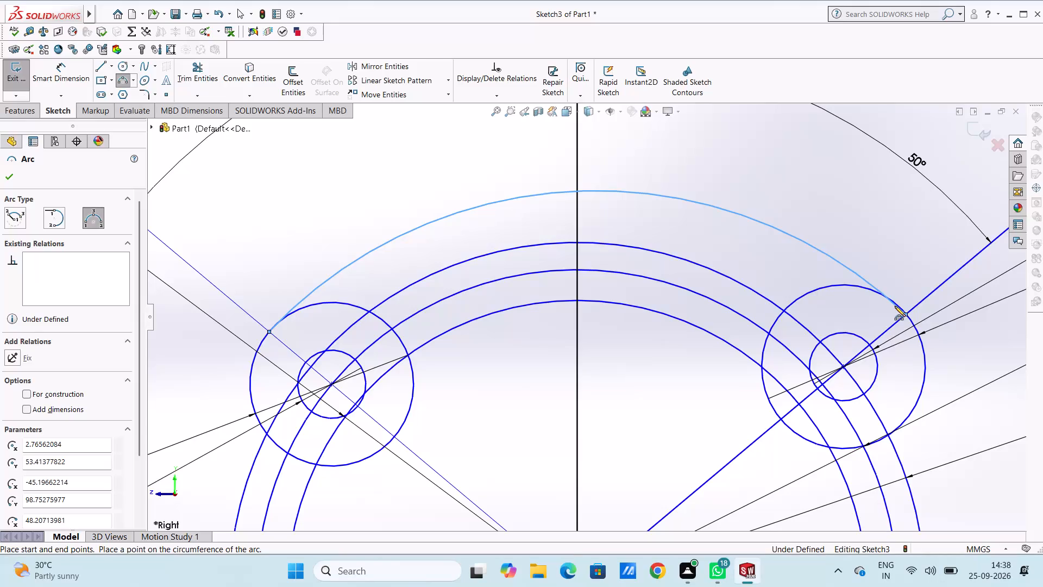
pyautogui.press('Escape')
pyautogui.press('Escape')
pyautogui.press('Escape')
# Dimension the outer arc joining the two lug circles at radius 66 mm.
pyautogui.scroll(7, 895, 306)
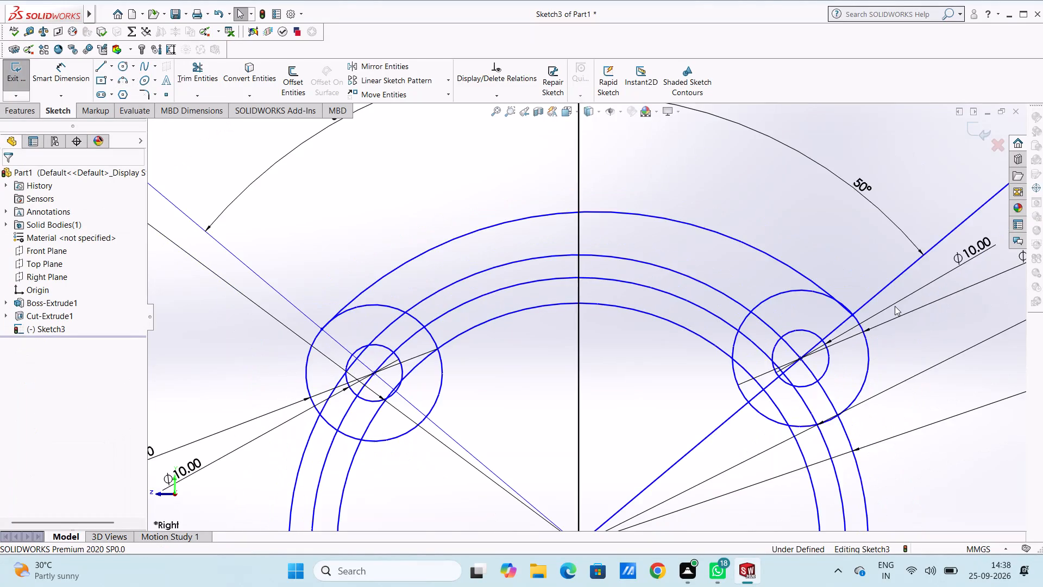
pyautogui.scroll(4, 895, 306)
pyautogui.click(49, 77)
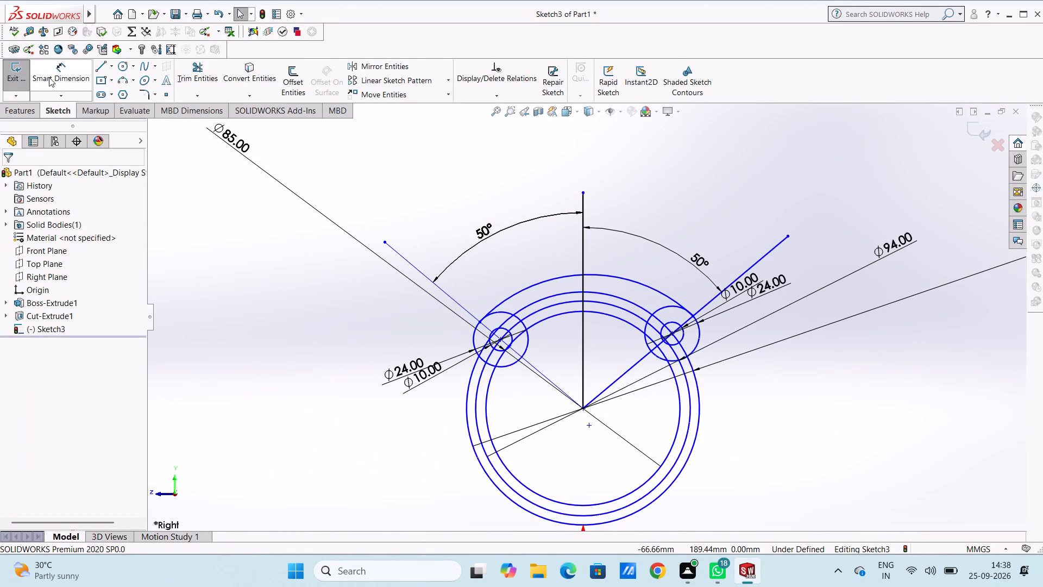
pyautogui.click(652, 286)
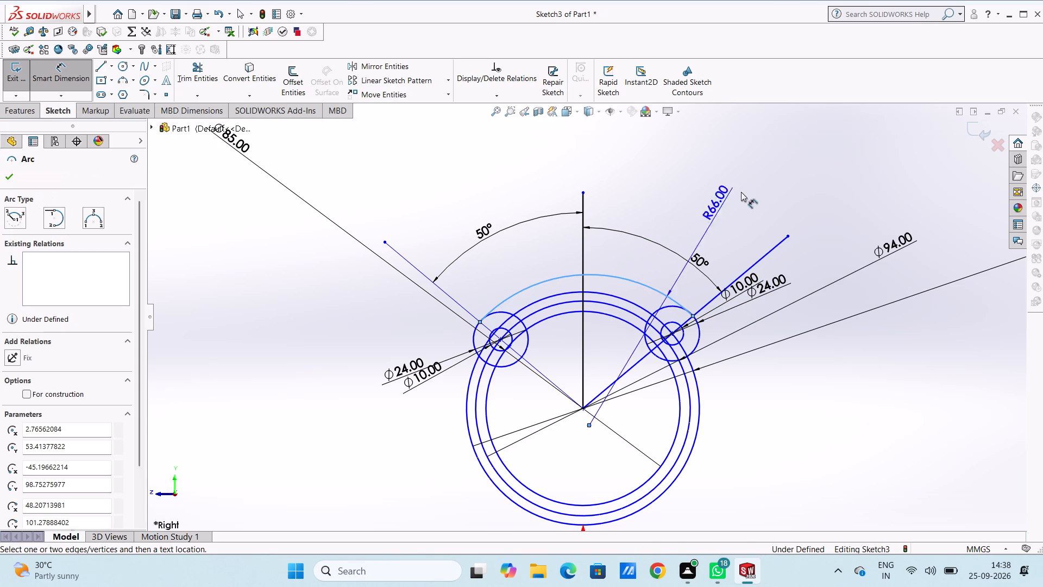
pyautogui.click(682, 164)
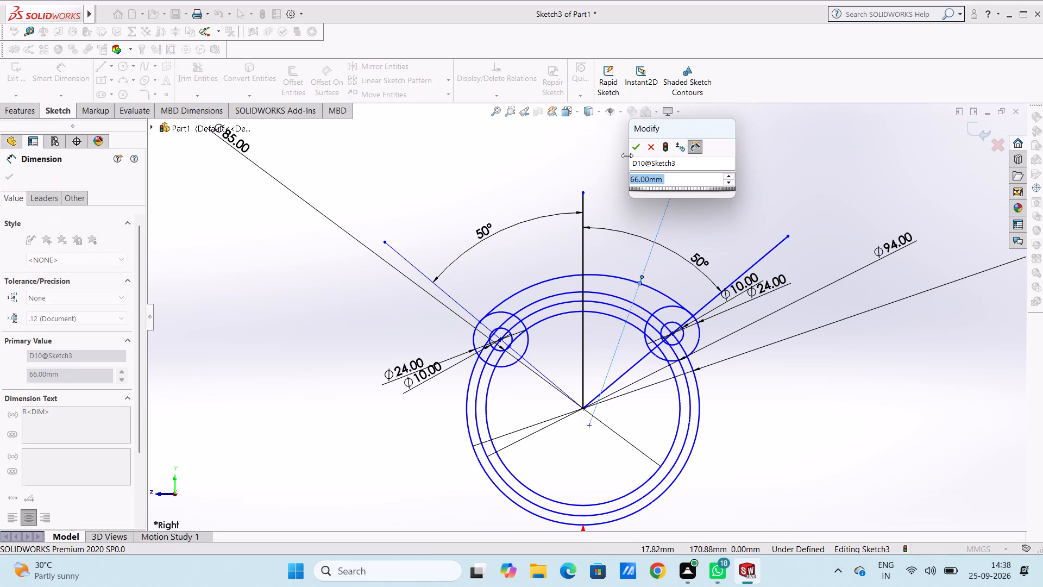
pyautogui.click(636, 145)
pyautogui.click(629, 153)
# Examine the ring sketch and the centre point of the small circles on the left slanted line.
pyautogui.scroll(5, 613, 268)
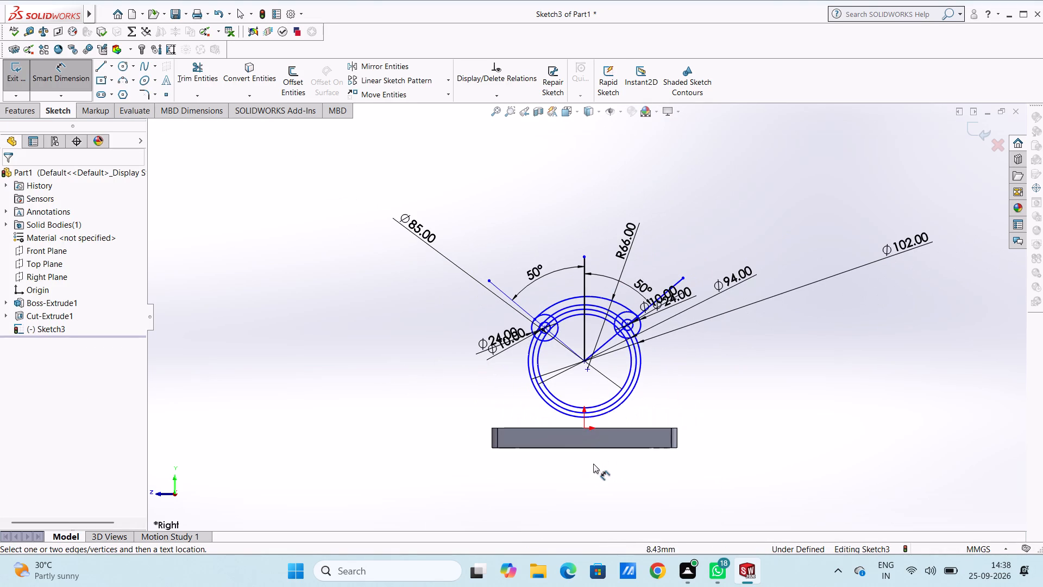
pyautogui.scroll(3, 591, 458)
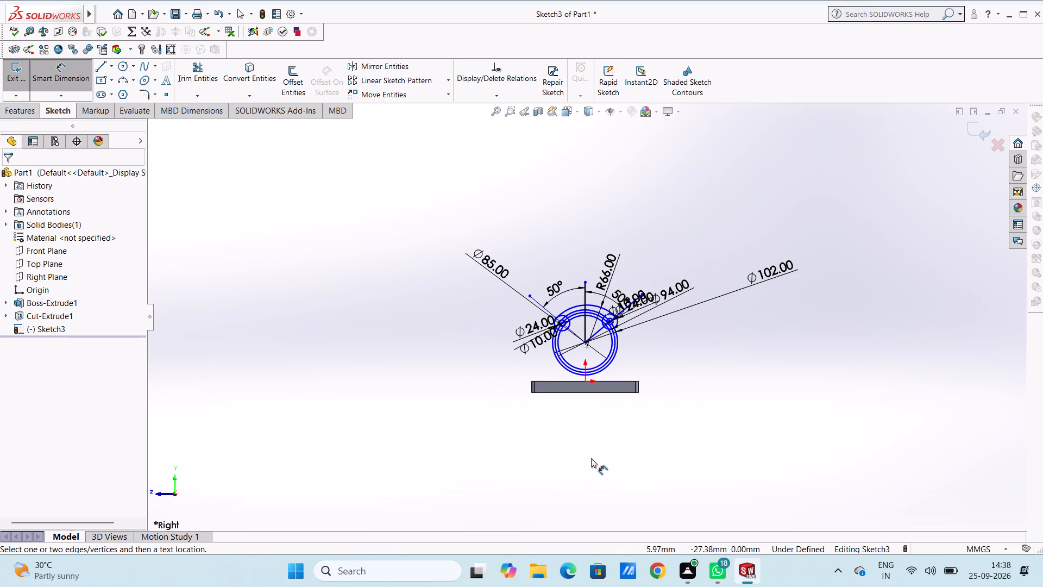
pyautogui.scroll(-4, 588, 440)
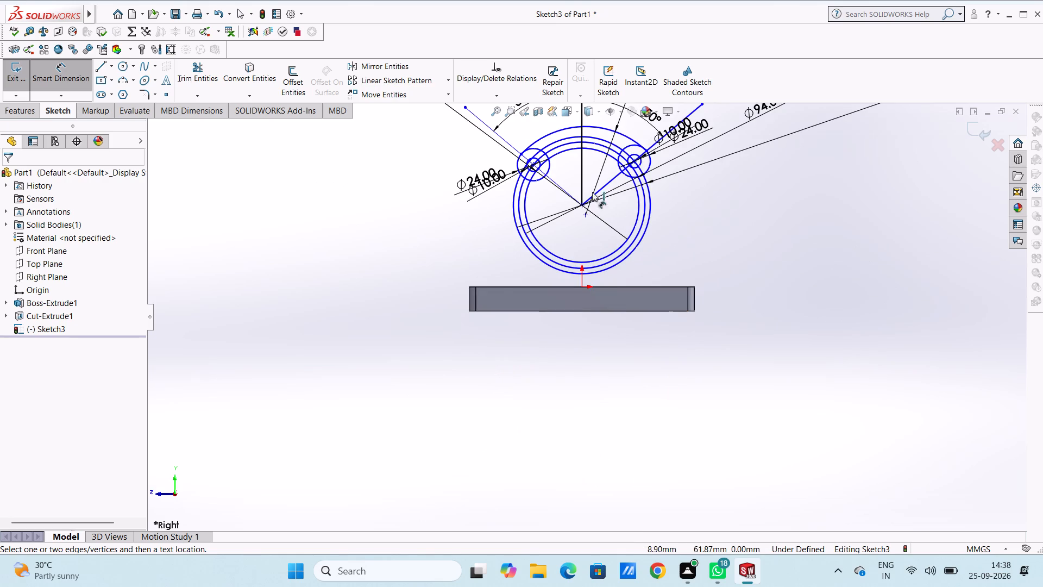
pyautogui.scroll(2, 589, 180)
pyautogui.scroll(-8, 580, 205)
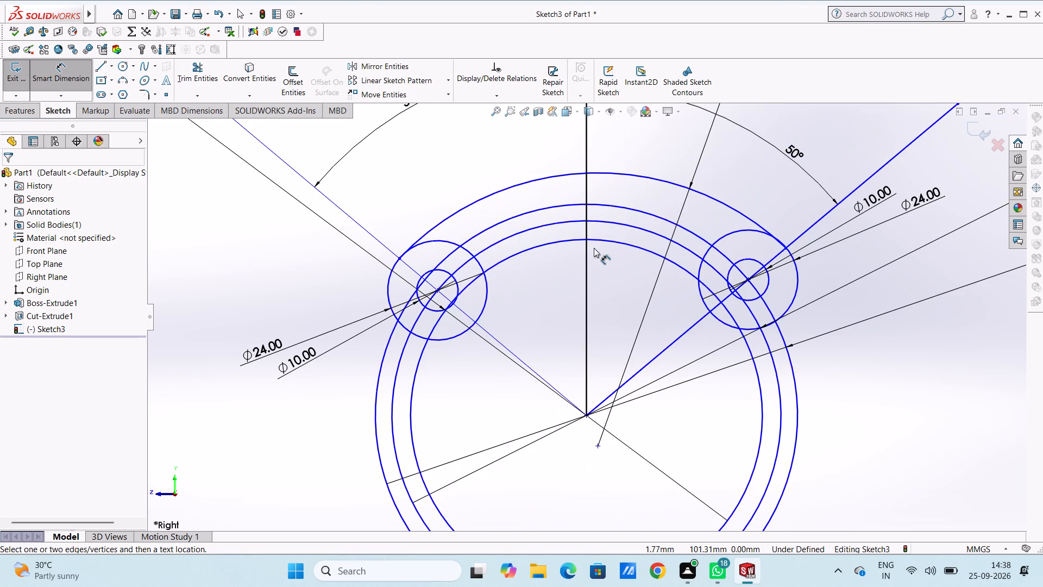
pyautogui.scroll(-4, 594, 250)
pyautogui.scroll(3, 594, 271)
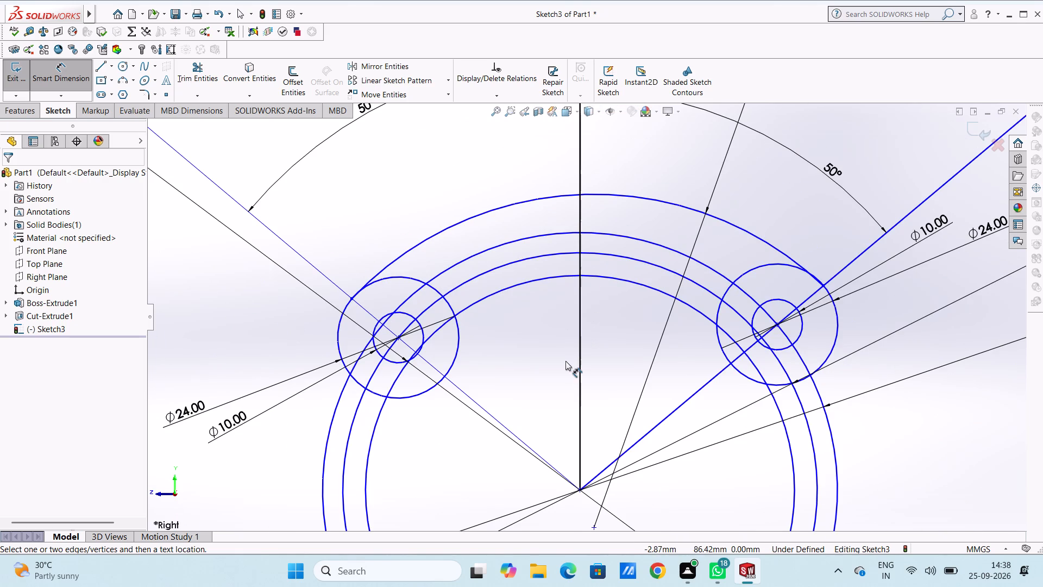
pyautogui.scroll(-5, 409, 341)
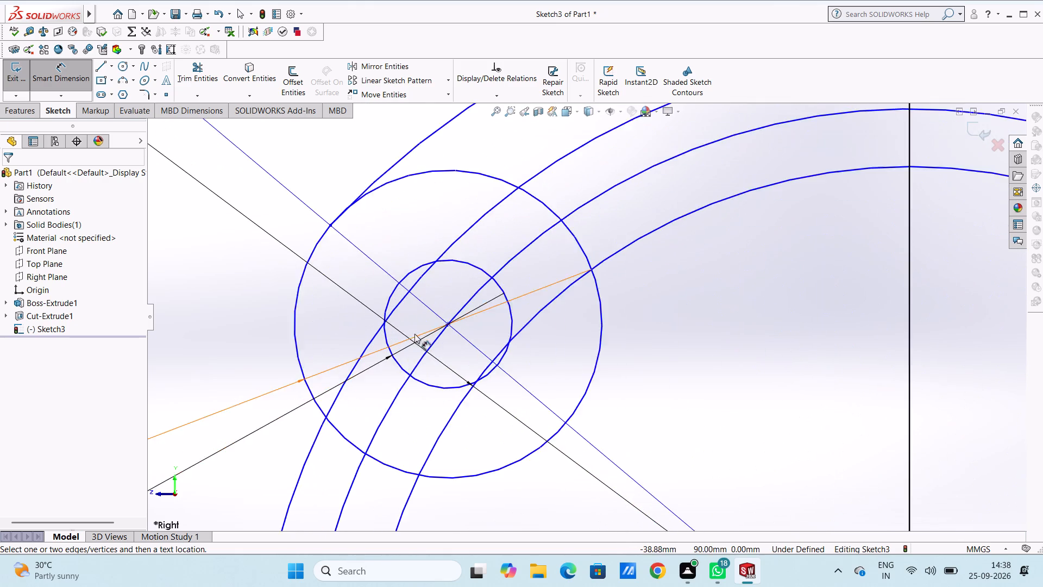
pyautogui.scroll(-5, 420, 328)
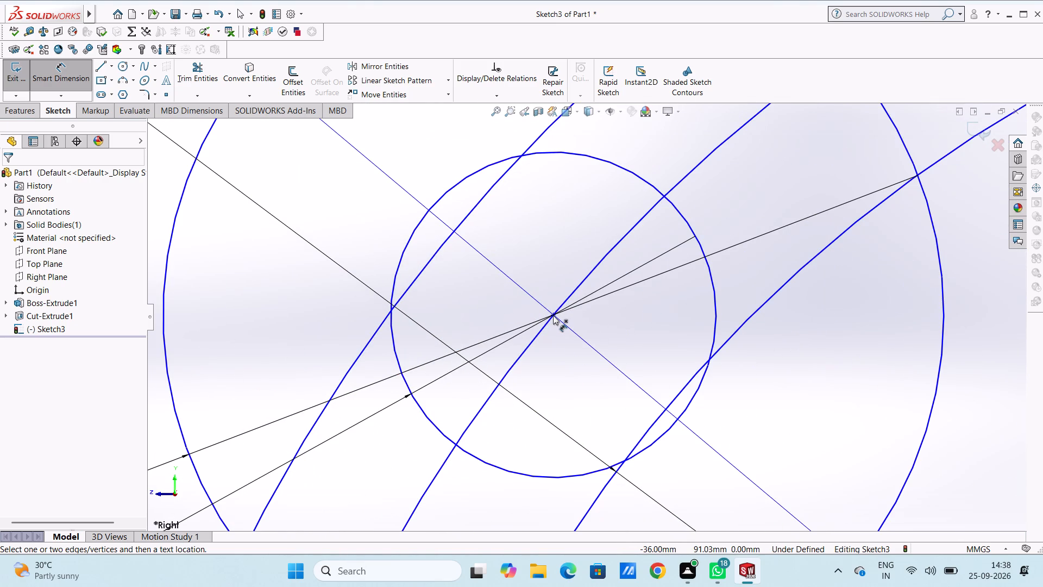
pyautogui.click(552, 315)
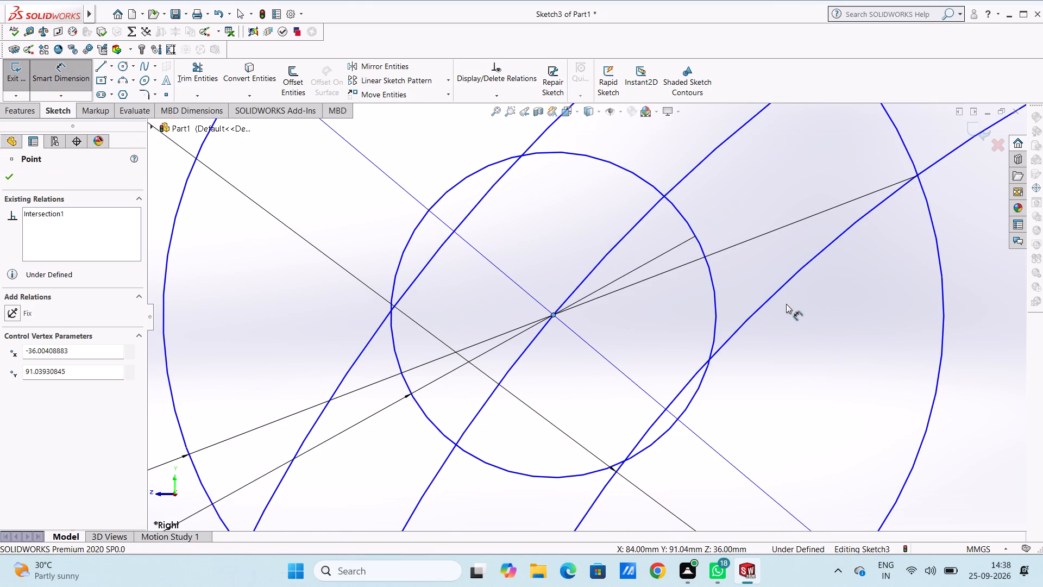
pyautogui.press('Escape')
pyautogui.press('Escape')
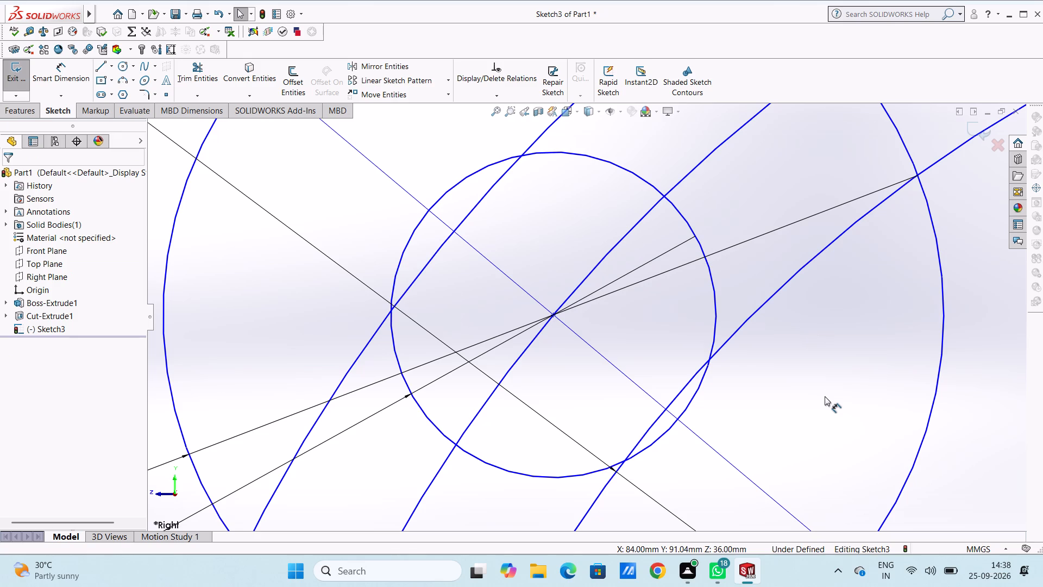
# Undo the outer arc, the lug circle dimensions and both small circles on the left slanted line.
pyautogui.hotkey('ctrl', 'z')
pyautogui.hotkey('ctrl', 'z')
pyautogui.hotkey('ctrl', 'z')
pyautogui.hotkey('ctrl', 'z')
pyautogui.hotkey('ctrl', 'z')
pyautogui.hotkey('ctrl', 'z')
pyautogui.hotkey('ctrl', 'z')
pyautogui.hotkey('ctrl', 'z')
pyautogui.hotkey('ctrl', 'z')
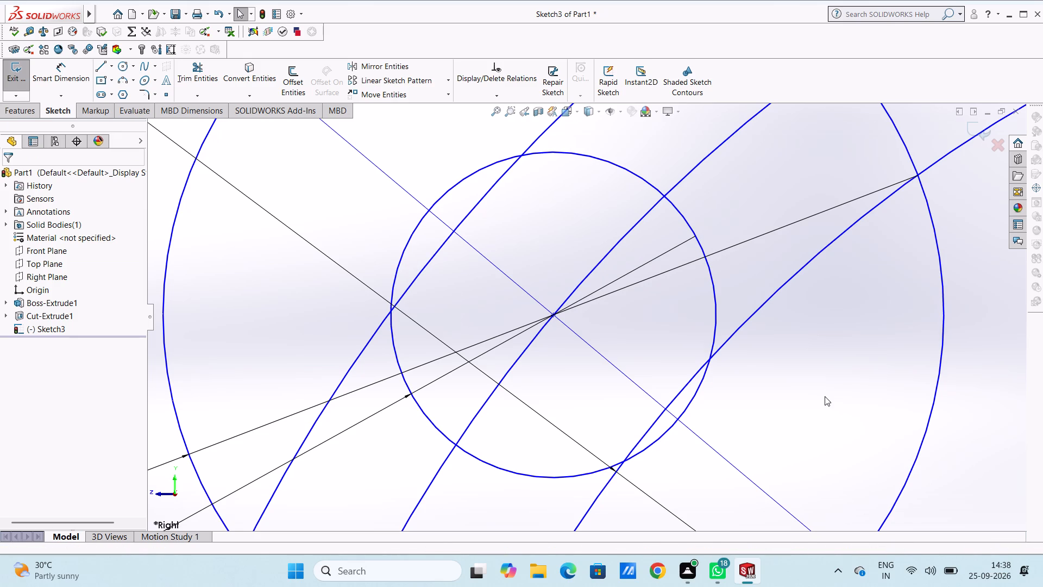
pyautogui.hotkey('ctrl', 'z')
pyautogui.hotkey('ctrl', 'z')
pyautogui.hotkey('ctrl', 'z')
pyautogui.hotkey('ctrl', 'z')
pyautogui.hotkey('ctrl', 'z')
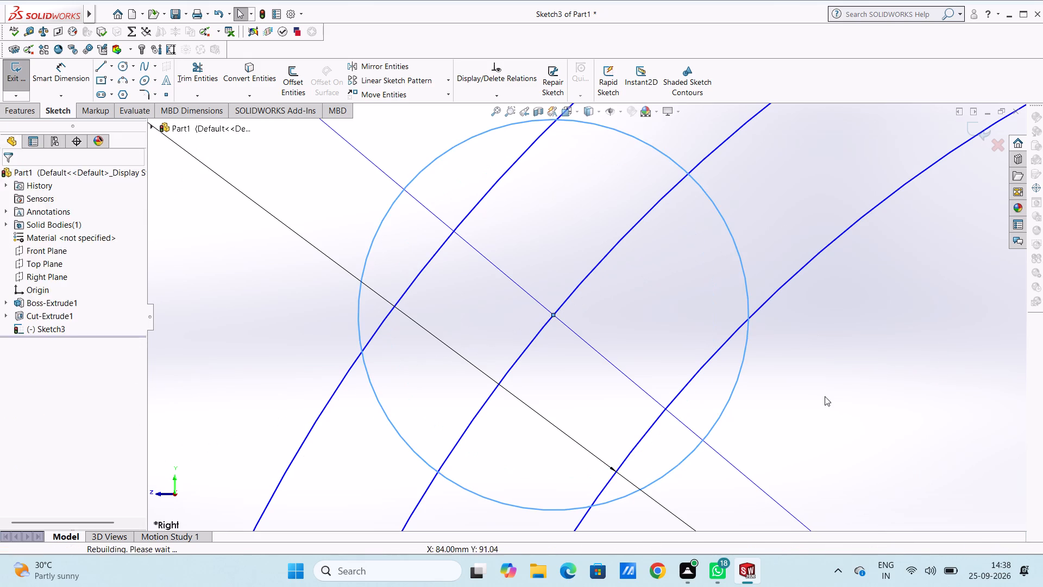
pyautogui.scroll(14, 825, 396)
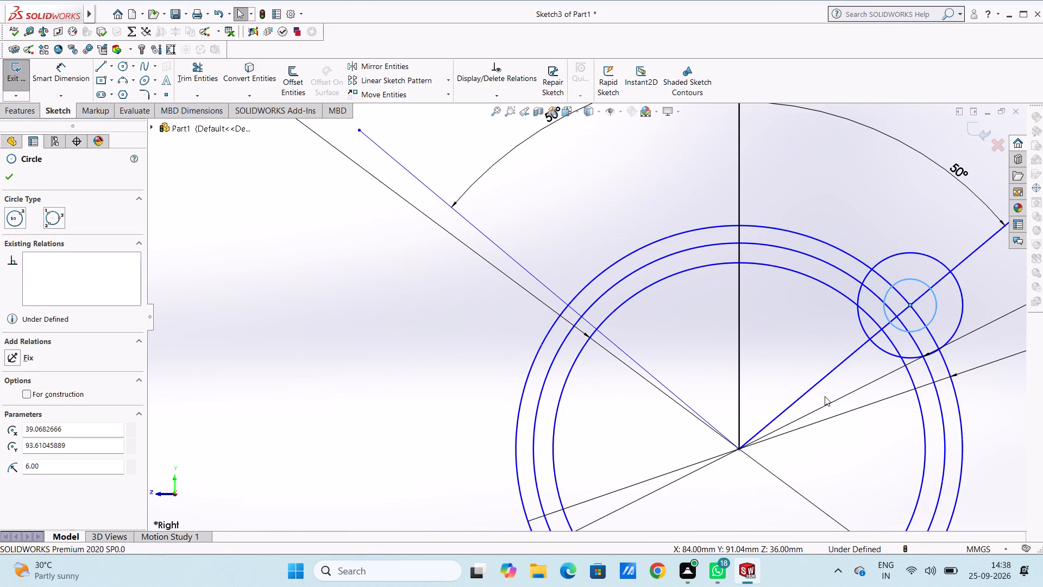
pyautogui.scroll(-3, 834, 389)
pyautogui.click(919, 422)
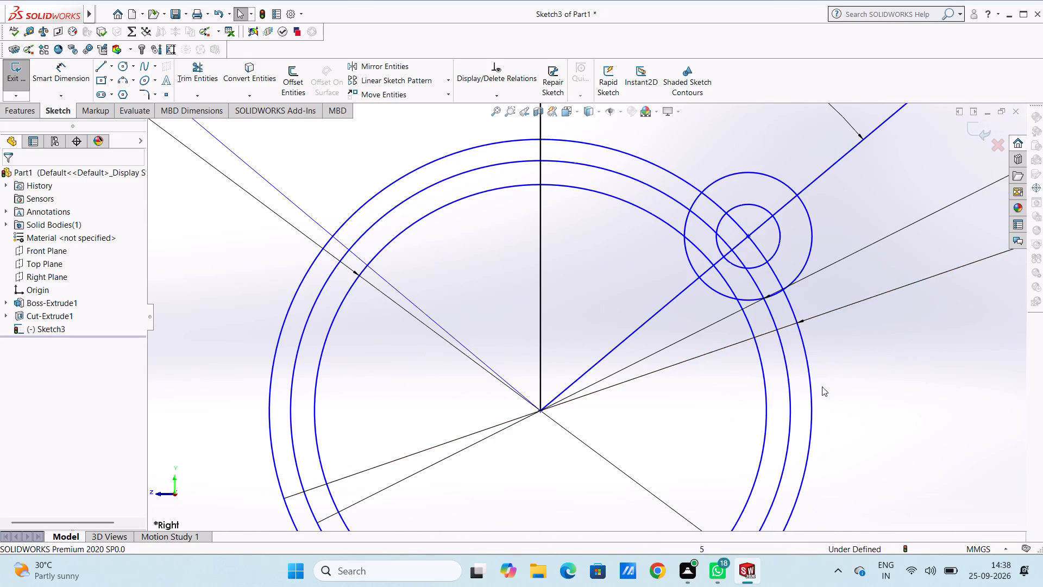
# Sketch two concentric lug circles of radius 5 mm and 12 mm where the left 50° line crosses the outermost ring.
pyautogui.scroll(3, 607, 323)
pyautogui.click(122, 63)
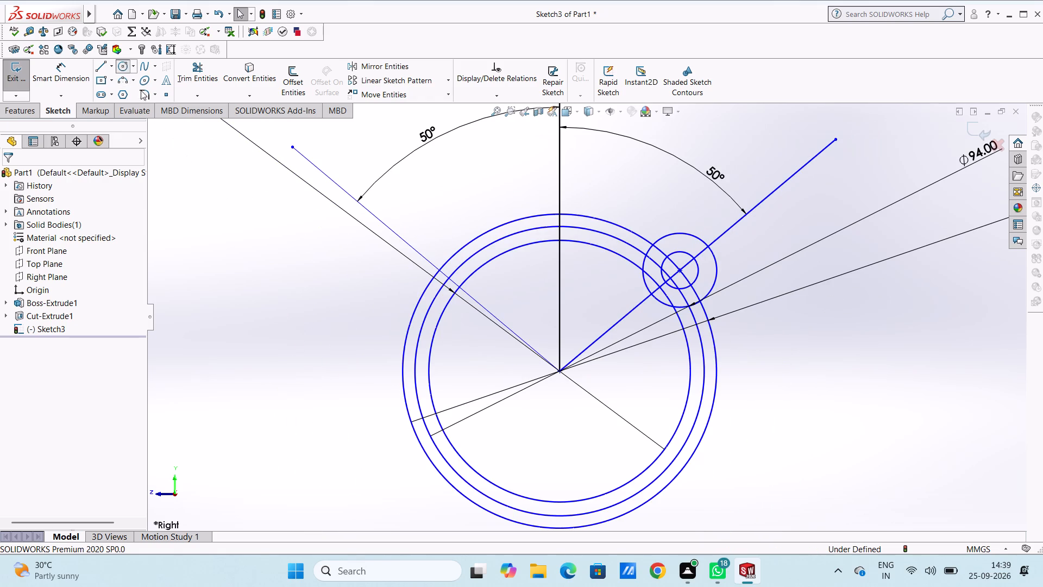
pyautogui.scroll(-4, 447, 247)
pyautogui.scroll(-4, 475, 312)
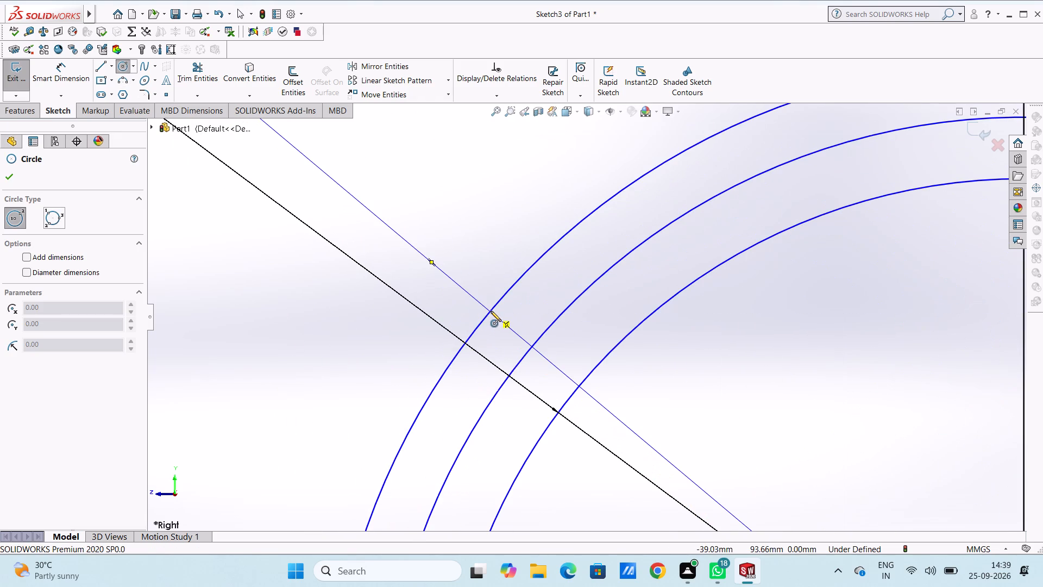
pyautogui.click(491, 311)
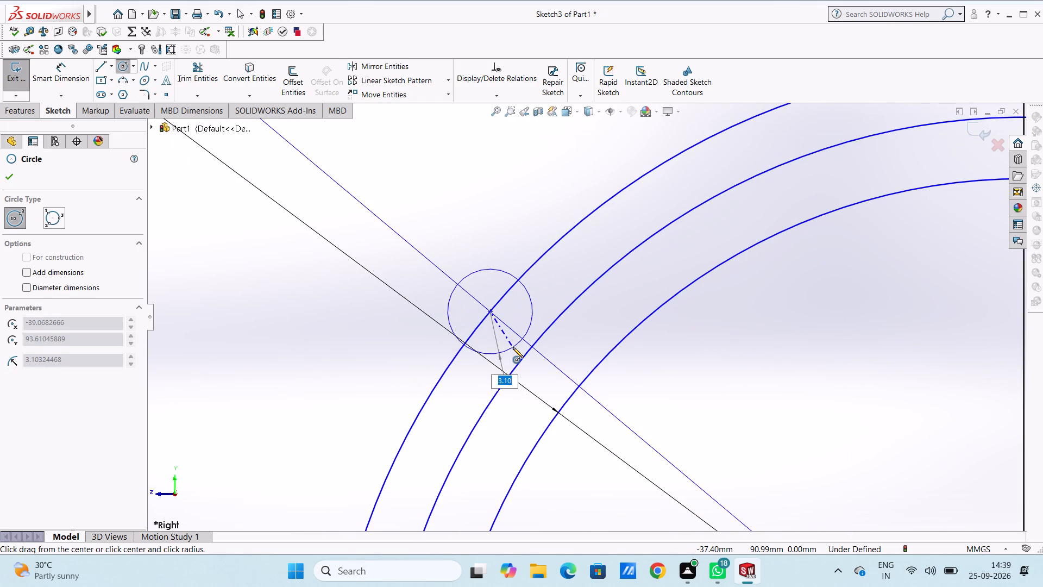
pyautogui.press('5')
pyautogui.press('Return')
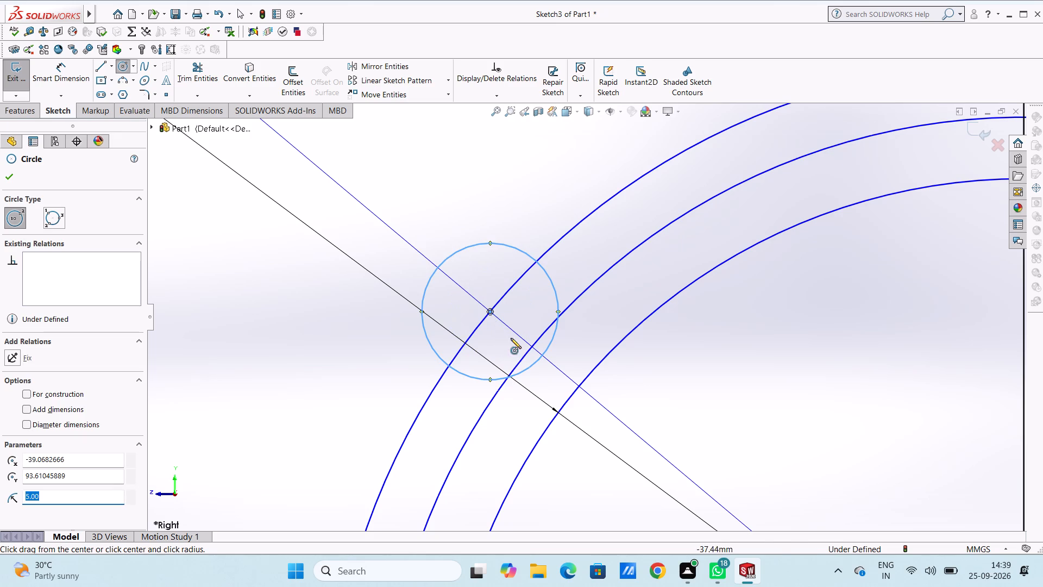
pyautogui.click(490, 311)
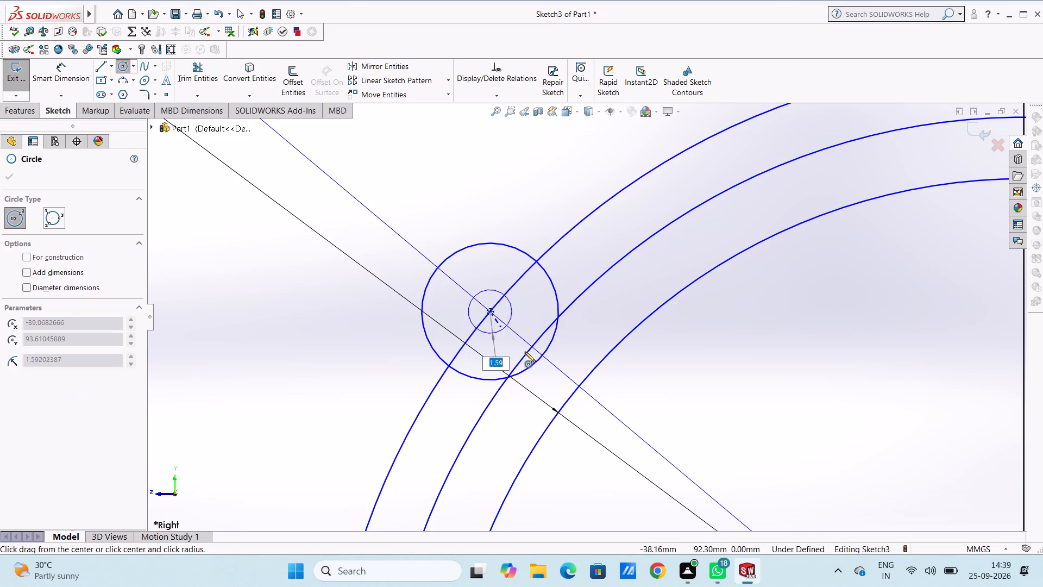
pyautogui.write('12')
pyautogui.press('Return')
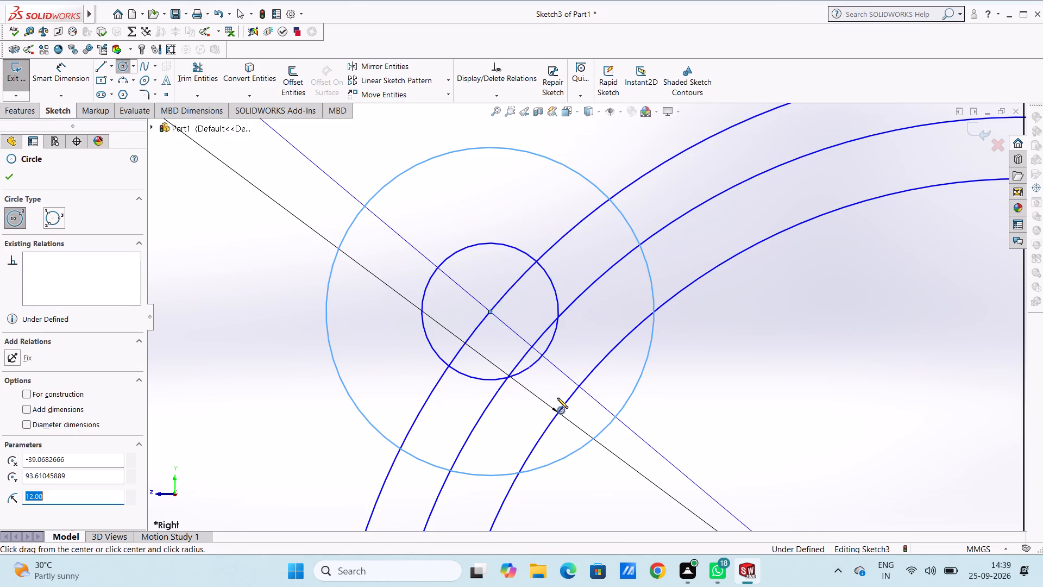
pyautogui.press('Escape')
pyautogui.press('Escape')
pyautogui.press('Escape')
# Dimension the larger lug circles on the left and right 50° lines at diameter 24 mm each.
pyautogui.scroll(5, 557, 398)
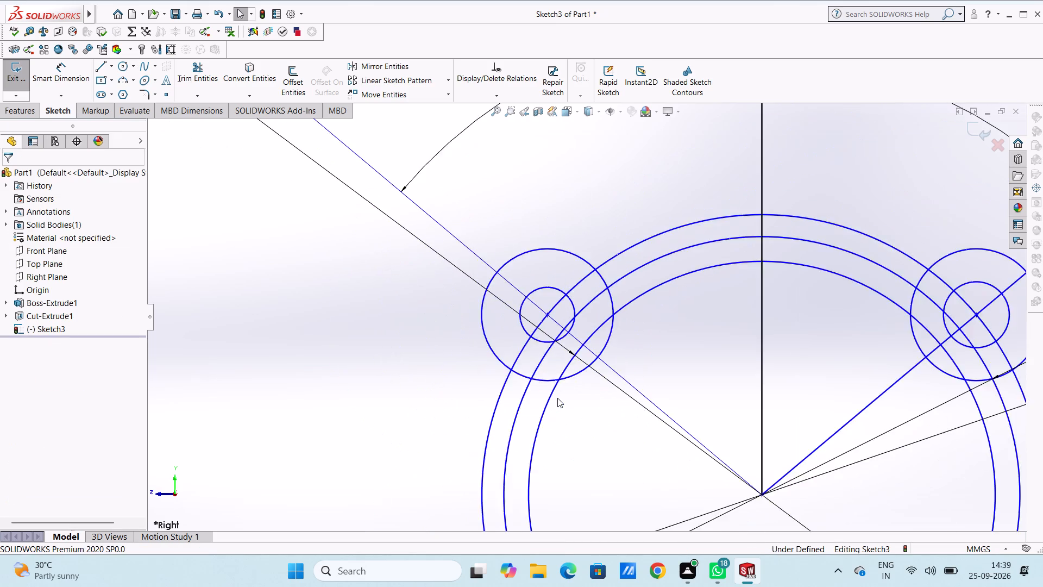
pyautogui.scroll(5, 557, 398)
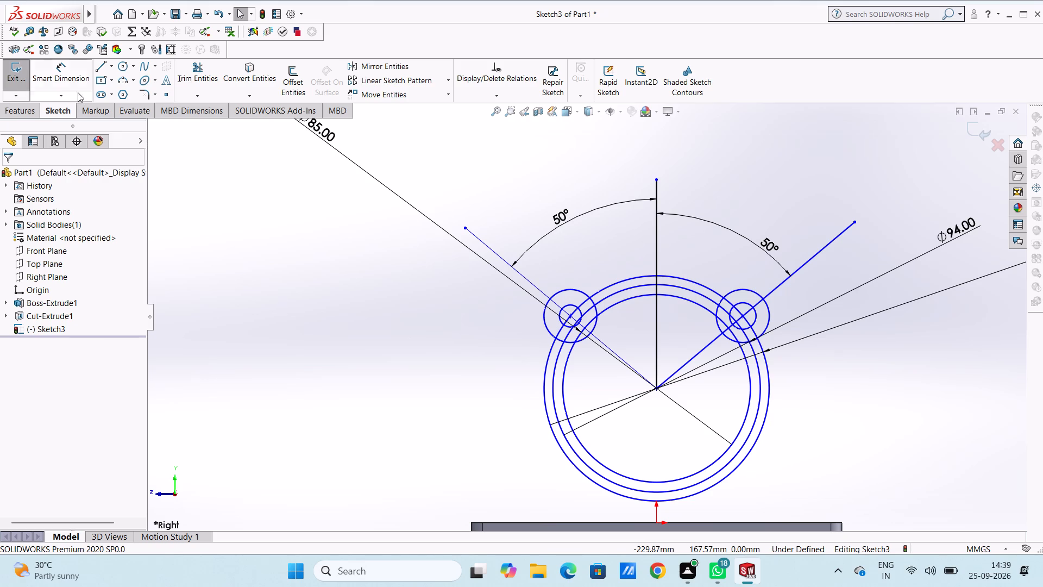
pyautogui.click(71, 82)
pyautogui.click(549, 330)
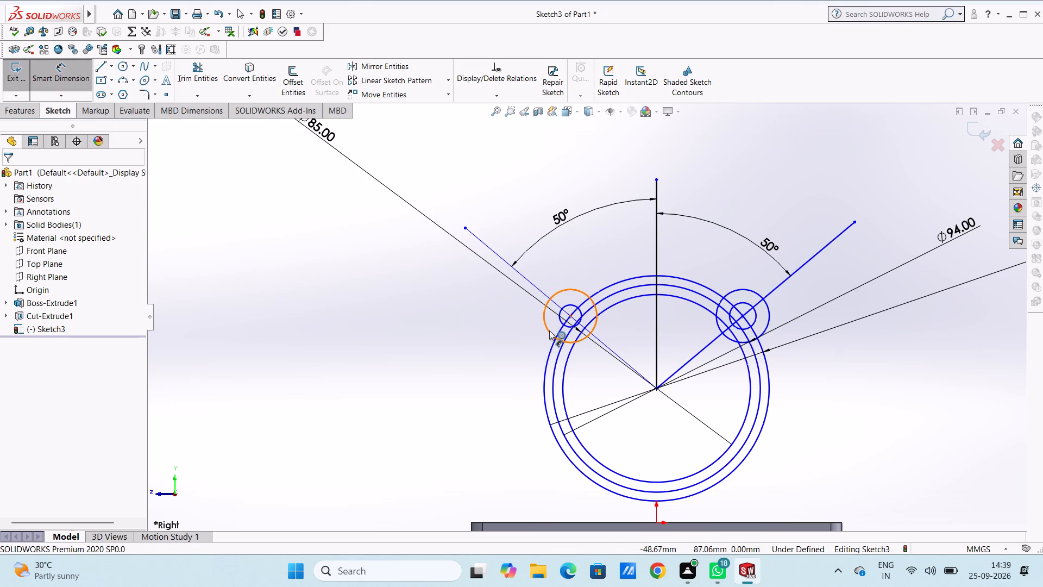
pyautogui.click(360, 417)
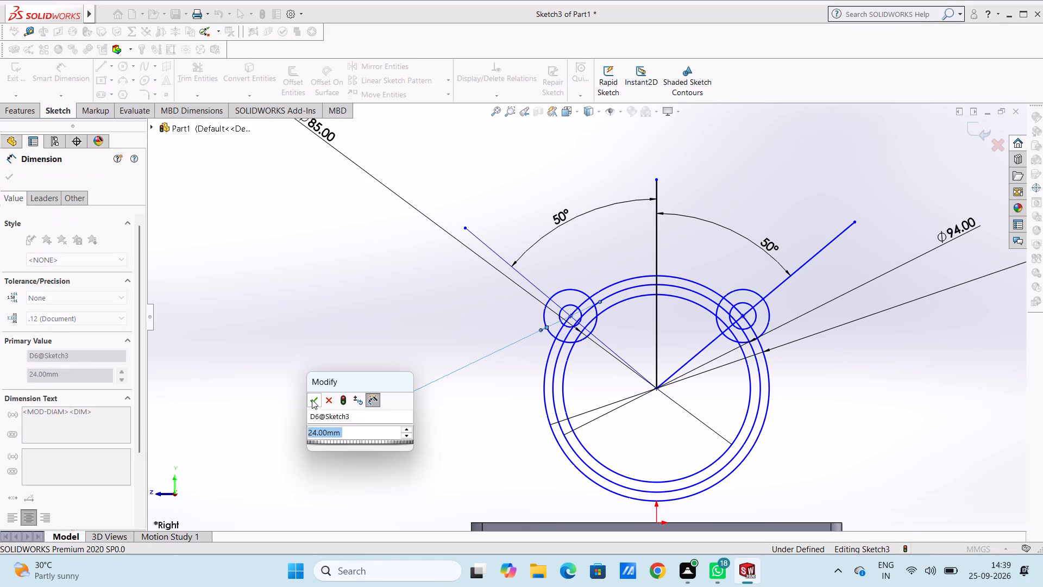
pyautogui.click(312, 399)
pyautogui.click(312, 345)
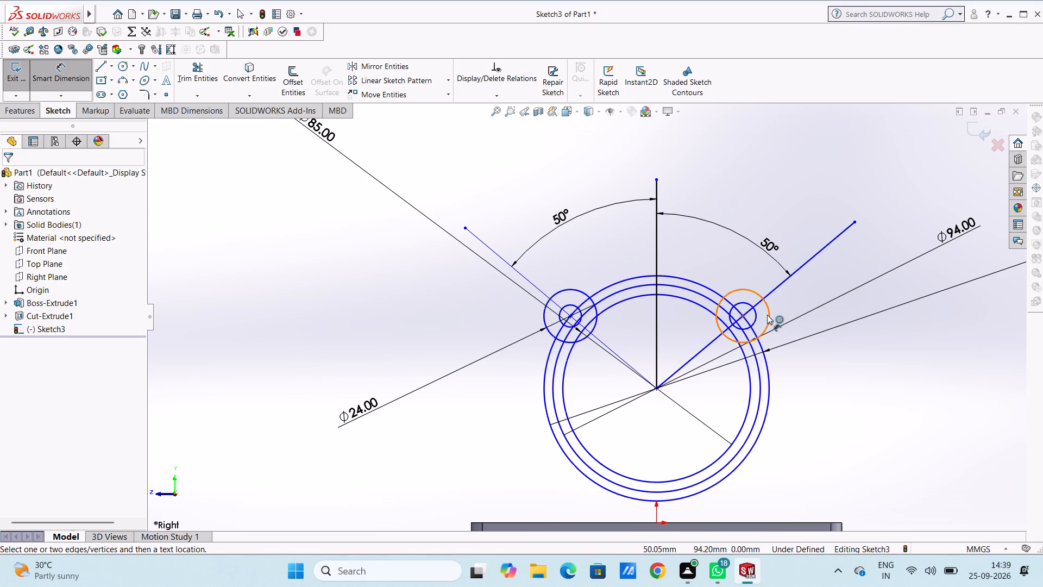
pyautogui.click(767, 315)
pyautogui.click(999, 419)
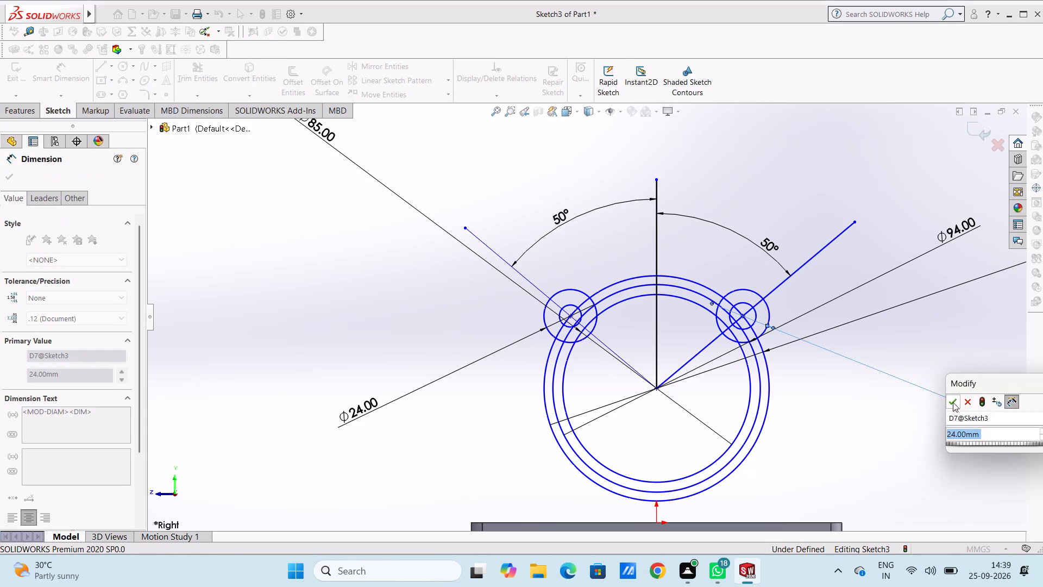
pyautogui.click(951, 401)
pyautogui.click(894, 428)
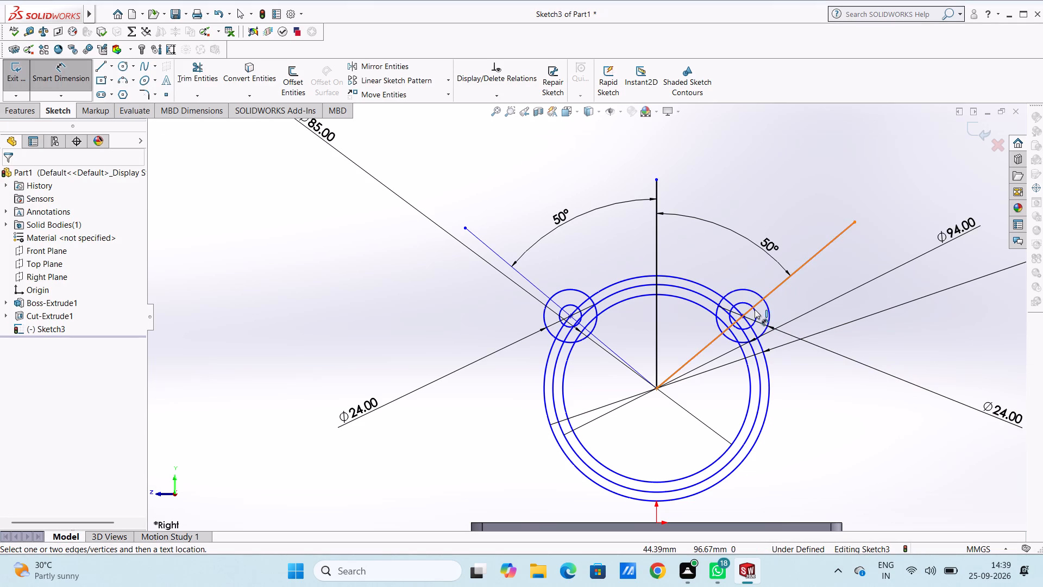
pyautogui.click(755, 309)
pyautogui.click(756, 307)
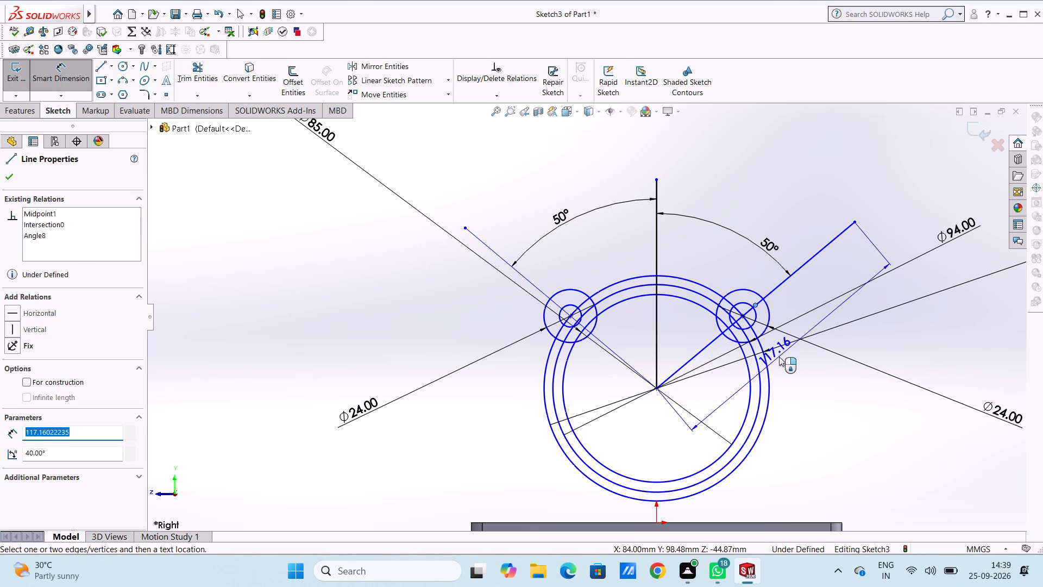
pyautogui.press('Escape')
# Dimension the small lug circles at diameter 12 mm on the right 50° line and 10 mm on the left one.
pyautogui.click(754, 319)
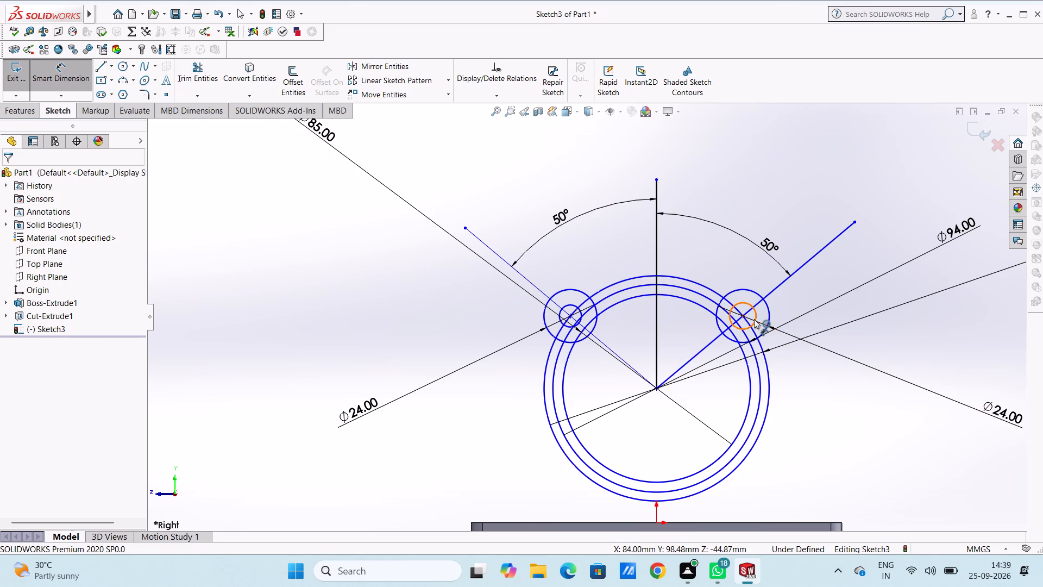
pyautogui.click(958, 485)
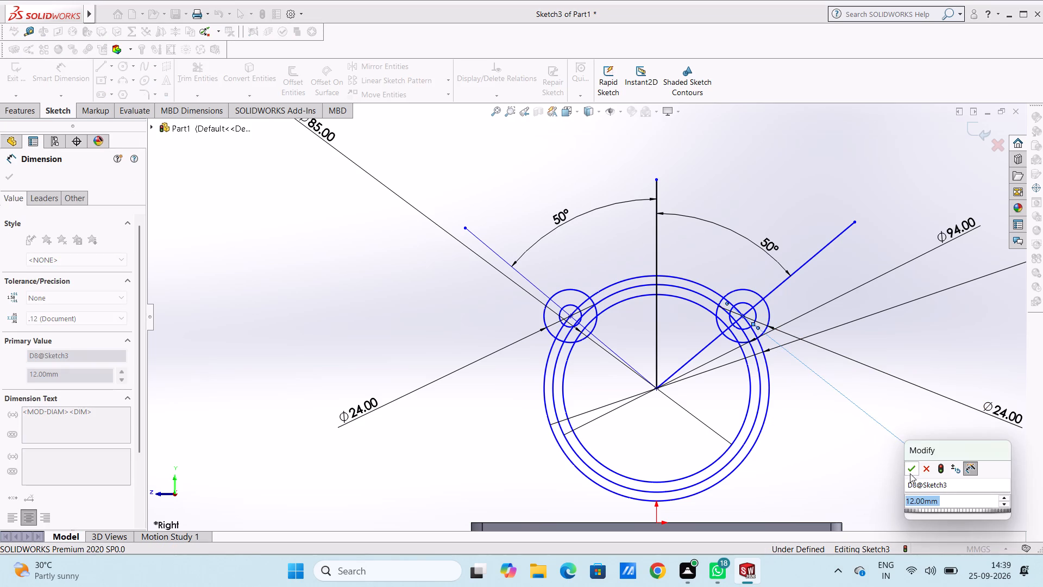
pyautogui.click(909, 472)
pyautogui.click(855, 415)
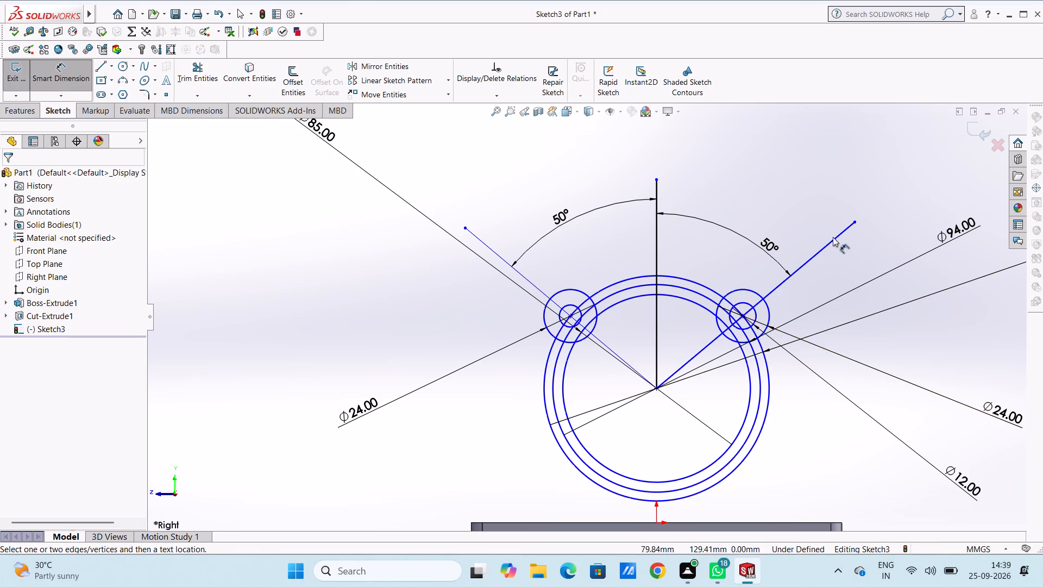
pyautogui.click(573, 304)
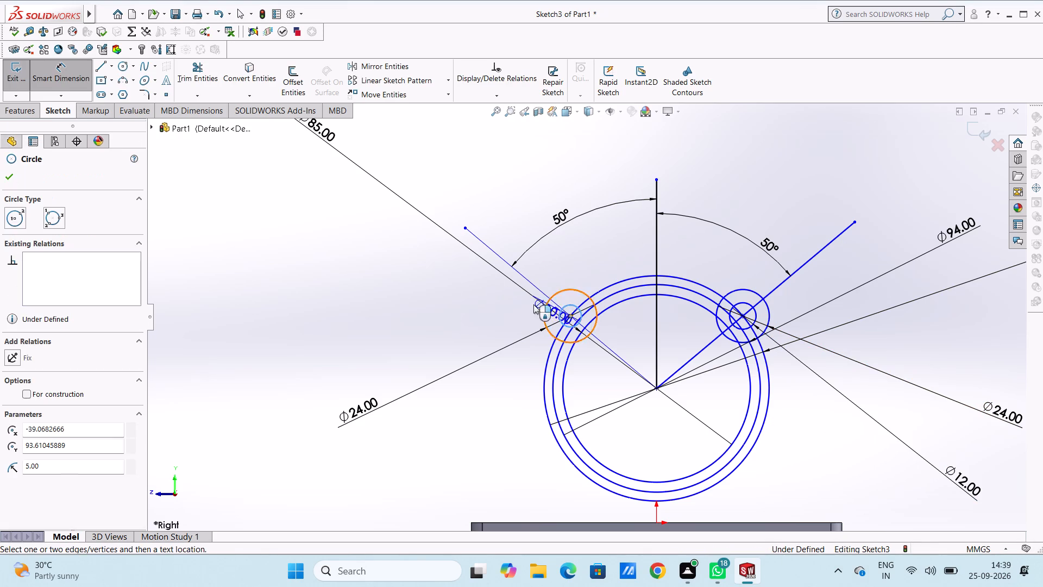
pyautogui.click(343, 290)
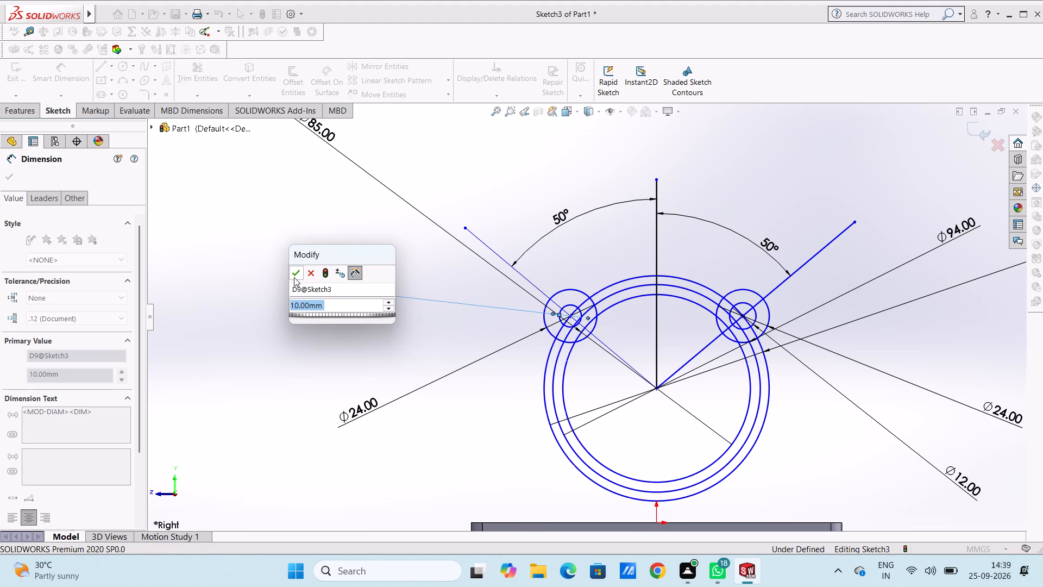
pyautogui.click(294, 277)
pyautogui.click(294, 277)
pyautogui.press('Escape')
pyautogui.press('Escape')
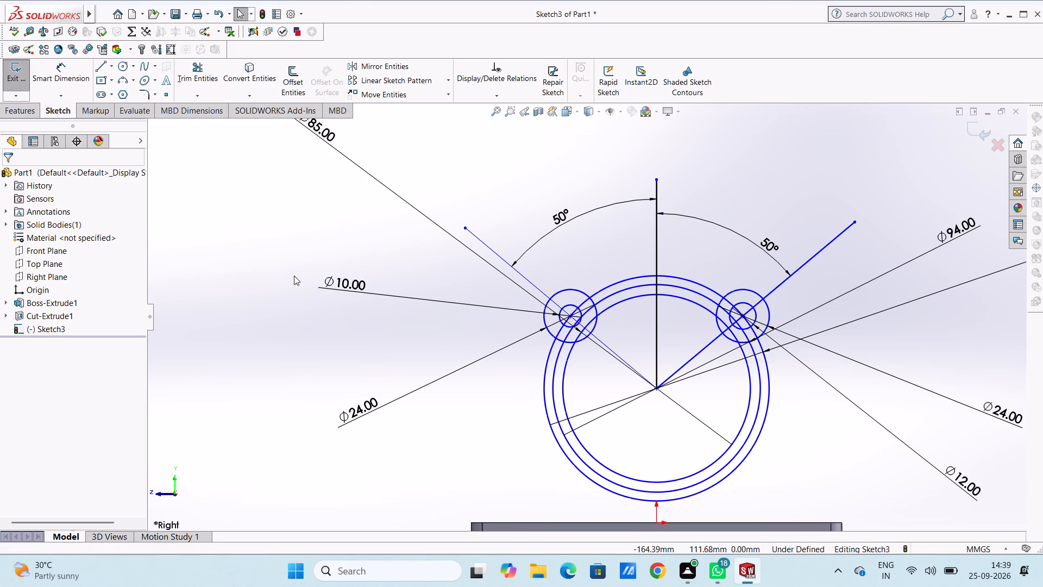
# Sketch a three-point arc of radius 80 mm above the rings, from the left larger lug circle to the right larger lug circle.
pyautogui.click(118, 79)
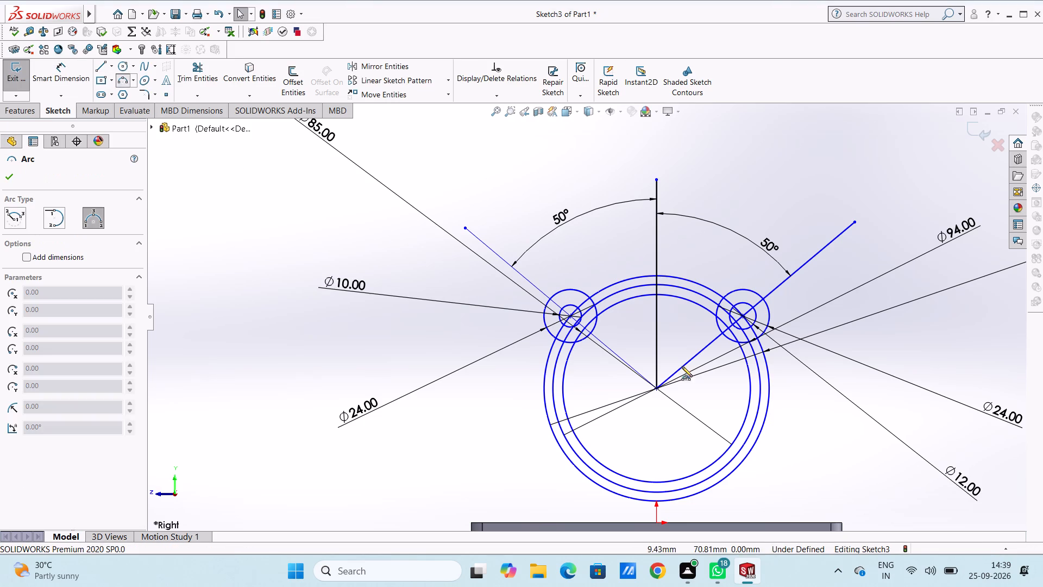
pyautogui.scroll(-2, 686, 359)
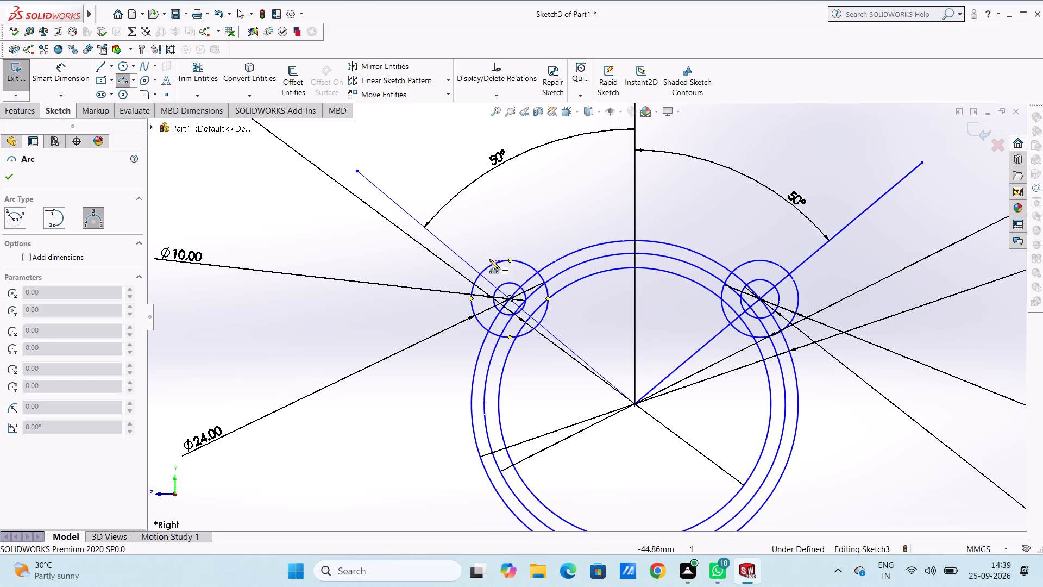
pyautogui.click(488, 266)
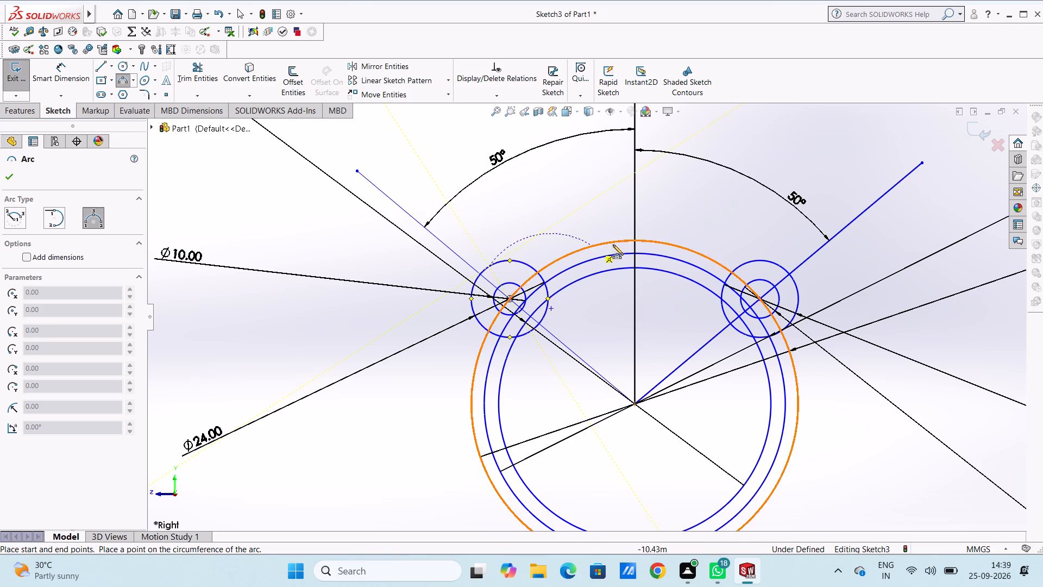
pyautogui.click(779, 266)
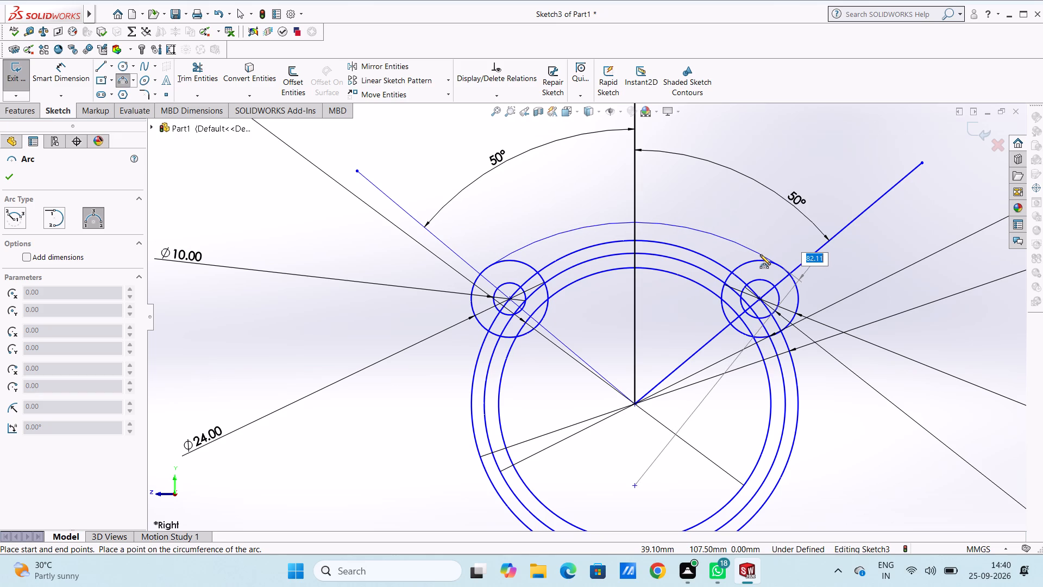
pyautogui.write('80')
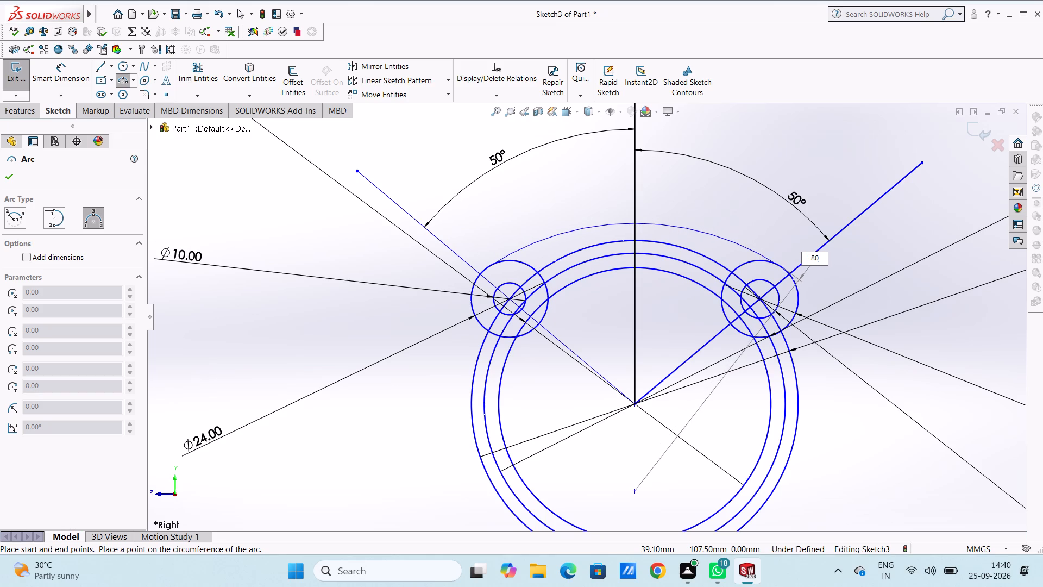
pyautogui.press('Return')
pyautogui.press('Escape')
pyautogui.press('Escape')
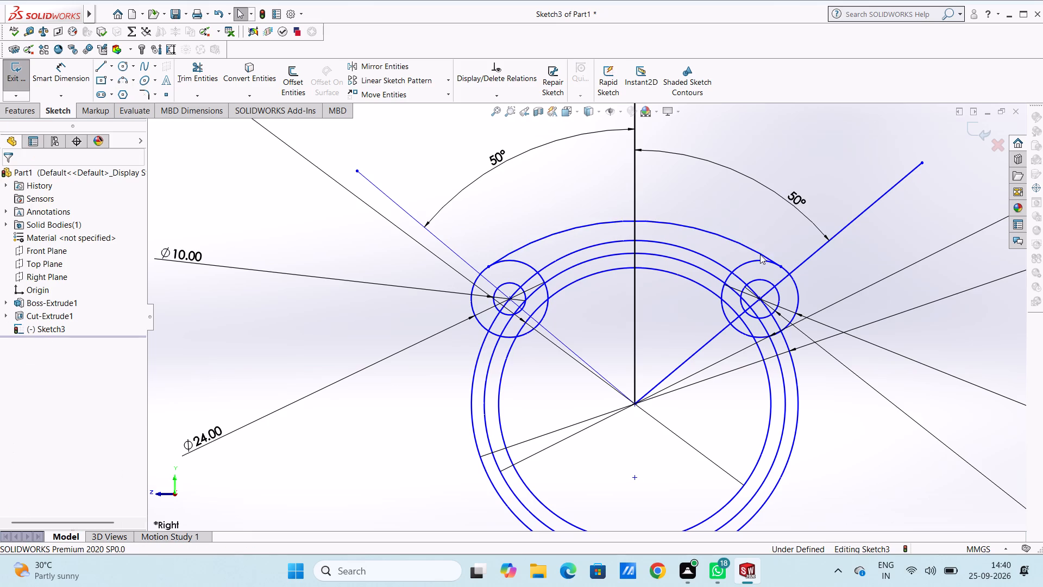
# Dimension the outer arc joining the two lug circles at radius 80 mm.
pyautogui.scroll(3, 760, 254)
pyautogui.scroll(-5, 677, 341)
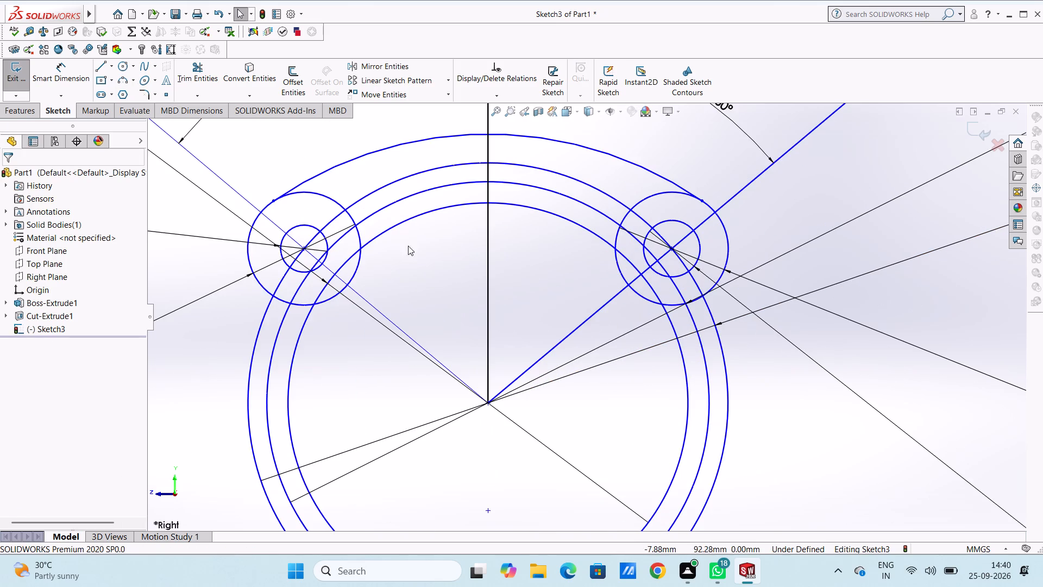
pyautogui.click(72, 74)
pyautogui.scroll(5, 479, 190)
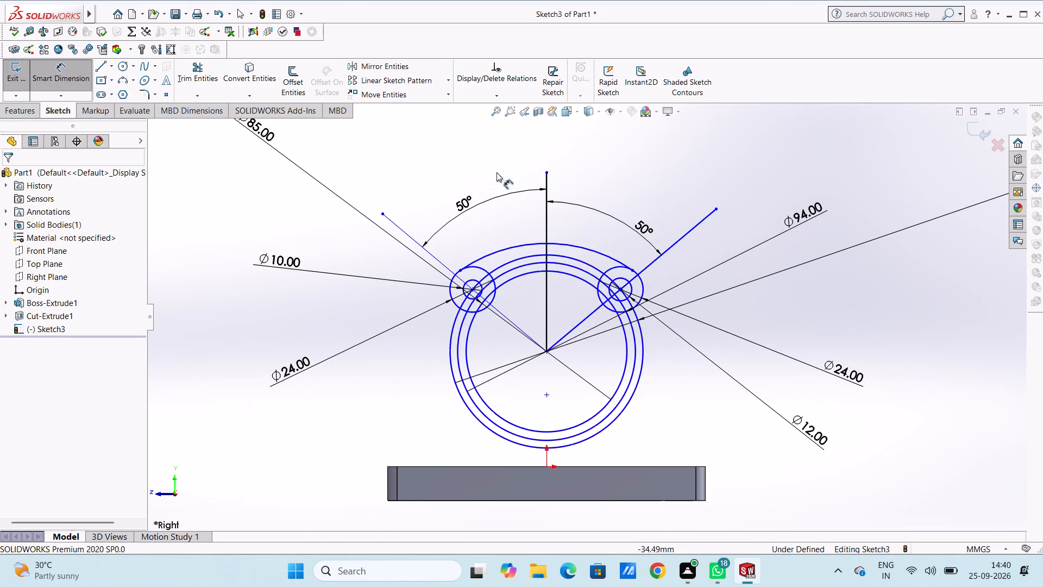
pyautogui.click(600, 250)
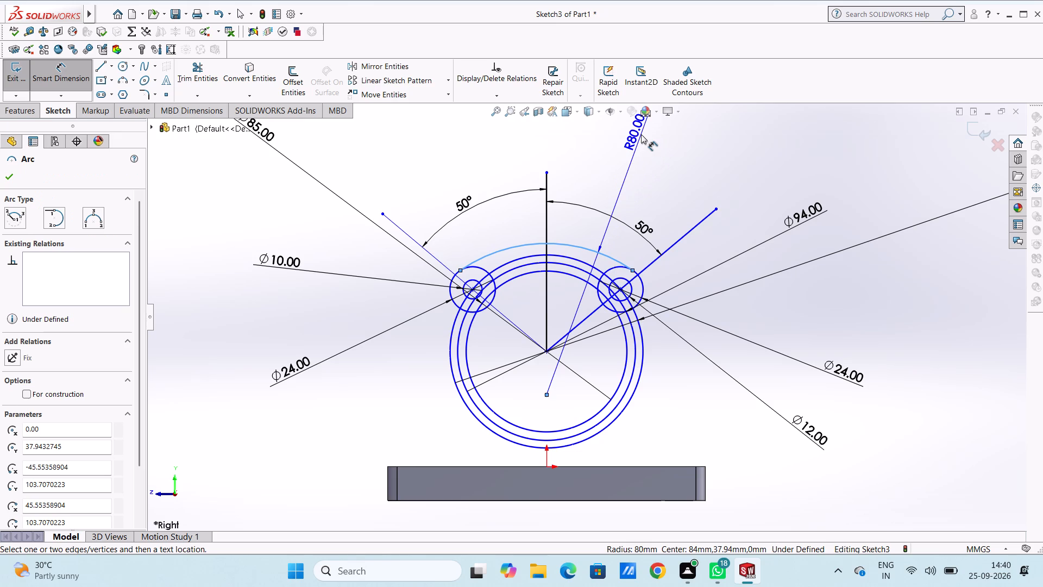
pyautogui.click(641, 134)
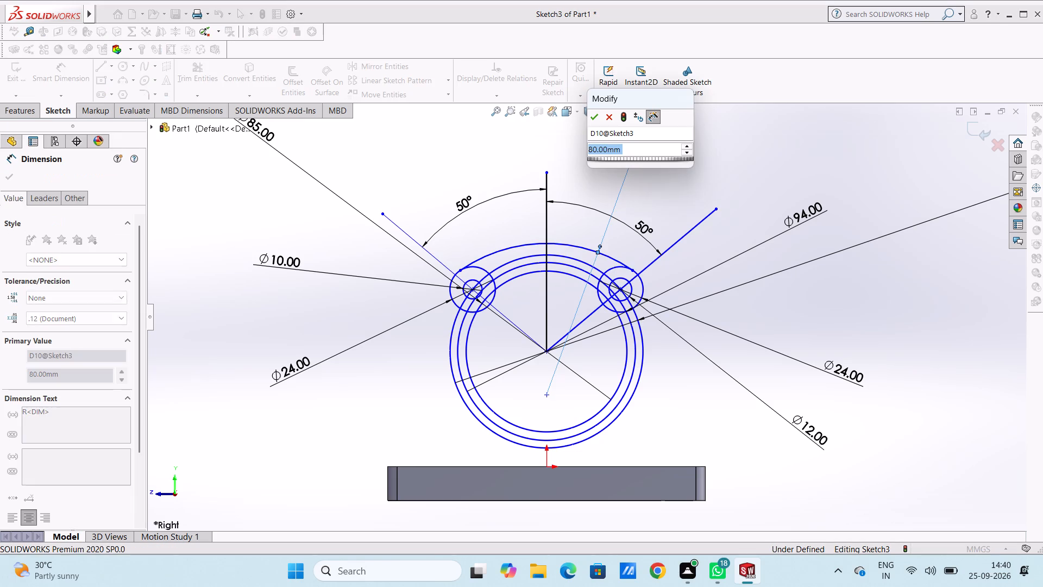
pyautogui.click(594, 116)
pyautogui.click(585, 133)
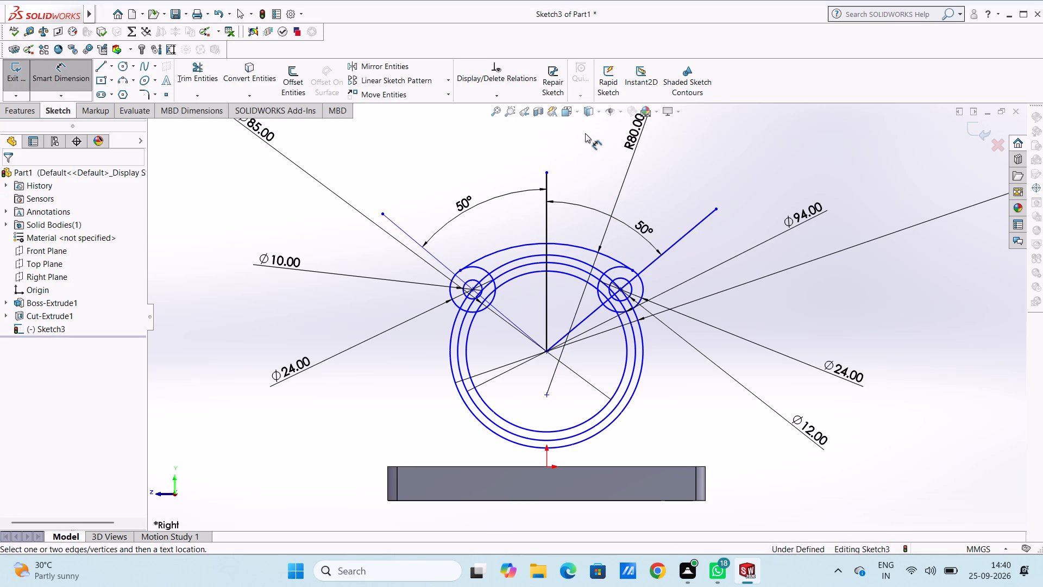
pyautogui.press('Escape')
pyautogui.press('Escape')
# Add a tangent relation between the outer arc and the left larger lug circle.
pyautogui.scroll(-5, 537, 266)
pyautogui.scroll(-2, 420, 307)
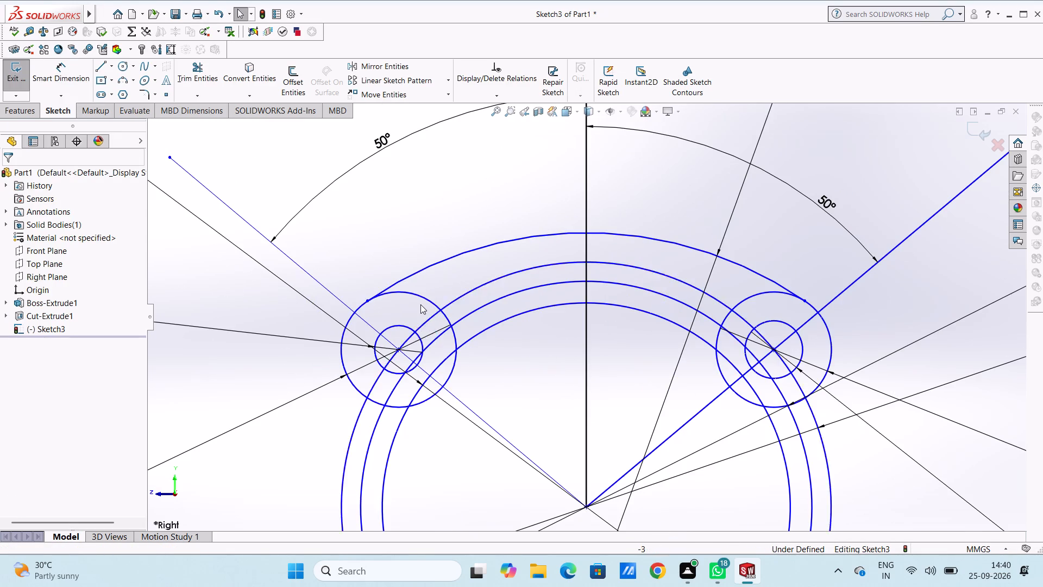
pyautogui.scroll(-2, 420, 304)
pyautogui.click(410, 266)
pyautogui.keyDown('ctrl'); pyautogui.click(405, 282); pyautogui.keyUp('ctrl')
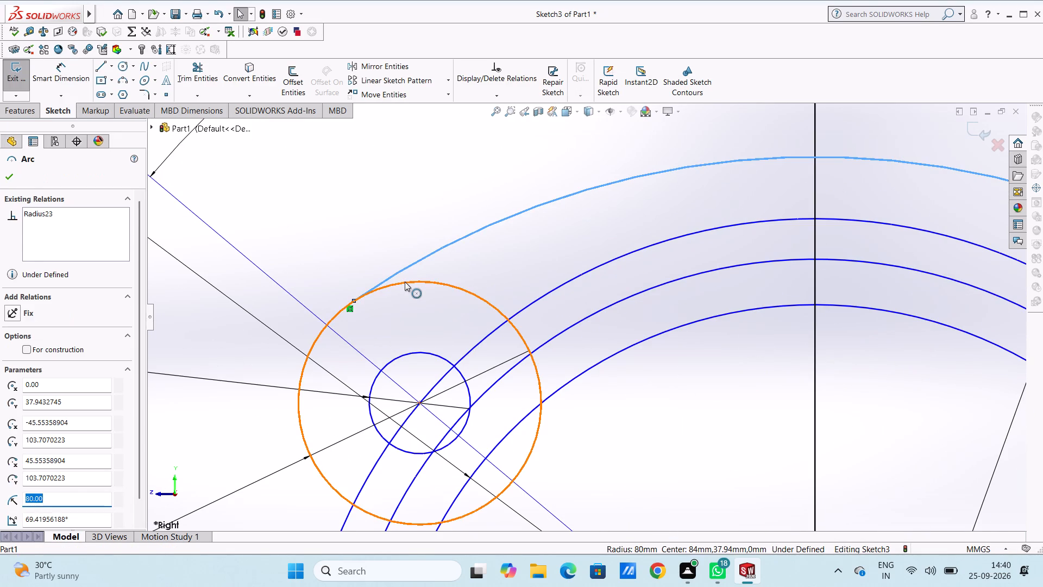
pyautogui.click(10, 385)
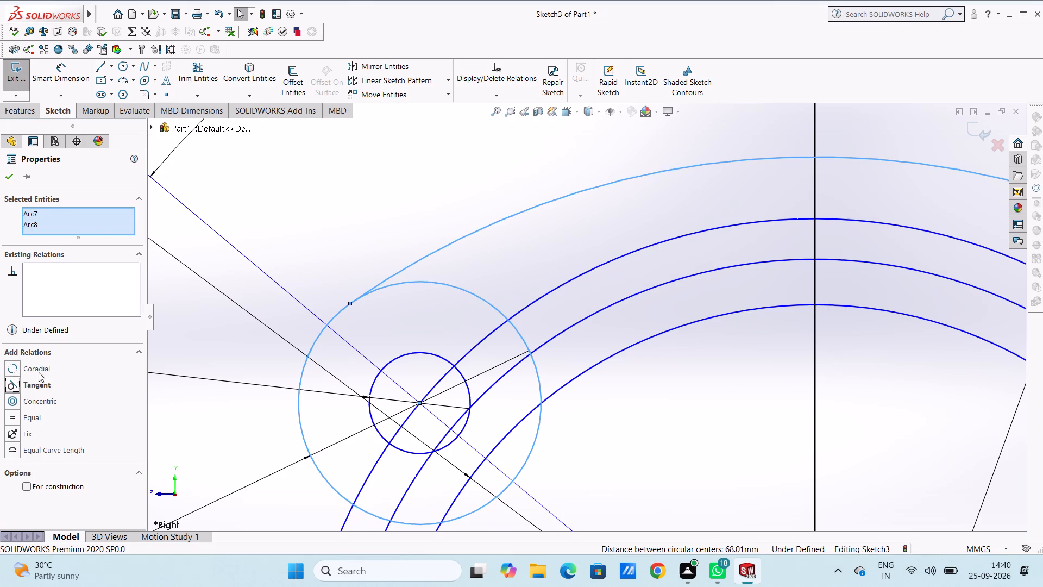
pyautogui.click(357, 184)
pyautogui.scroll(5, 488, 211)
pyautogui.scroll(4, 582, 259)
pyautogui.scroll(-3, 744, 309)
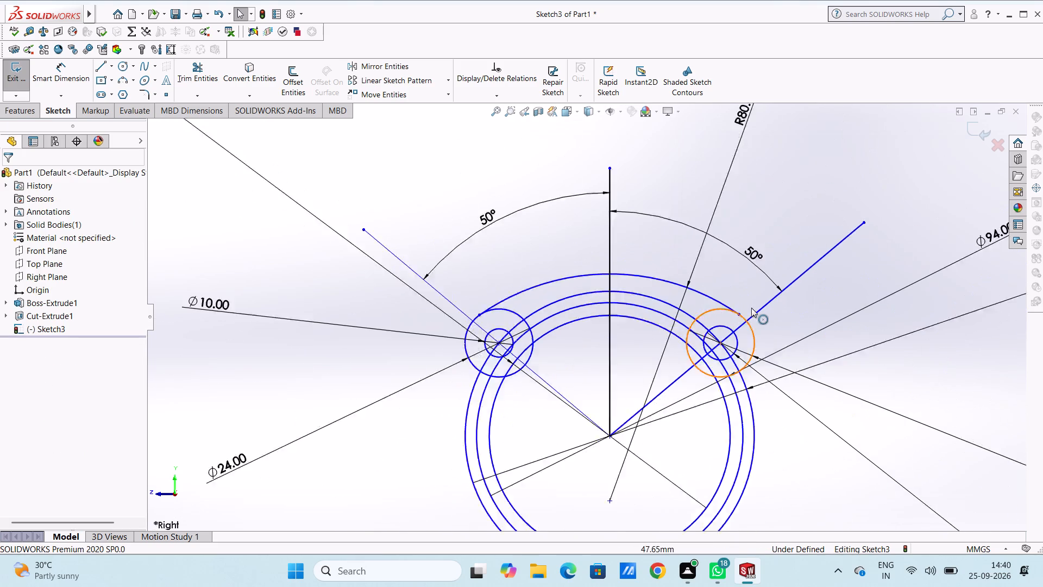
# Add a tangent relation between the outer arc and the right larger lug circle.
pyautogui.scroll(-1, 751, 308)
pyautogui.click(678, 304)
pyautogui.keyDown('ctrl'); pyautogui.click(667, 314); pyautogui.keyUp('ctrl')
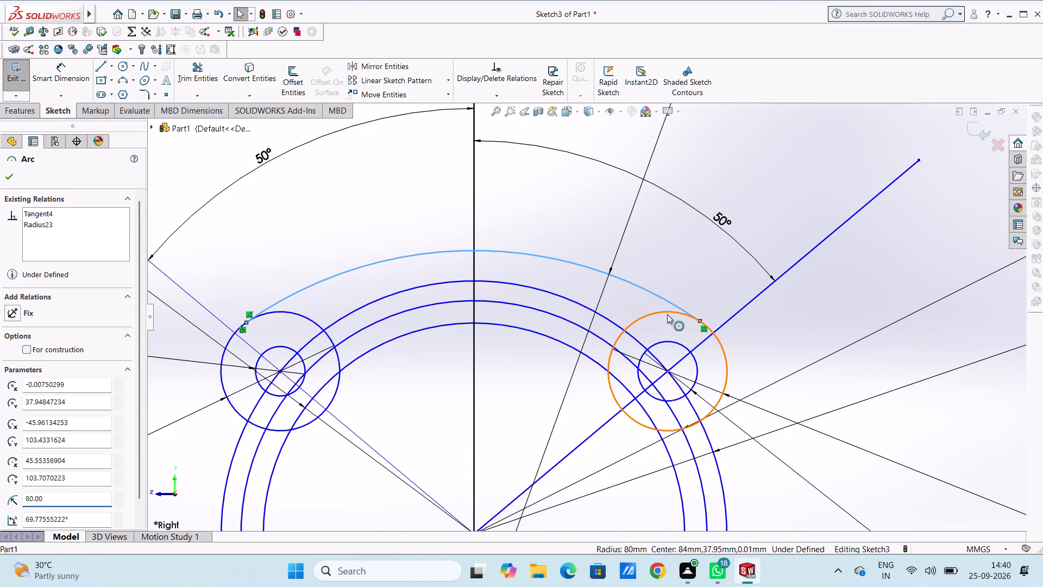
pyautogui.click(9, 386)
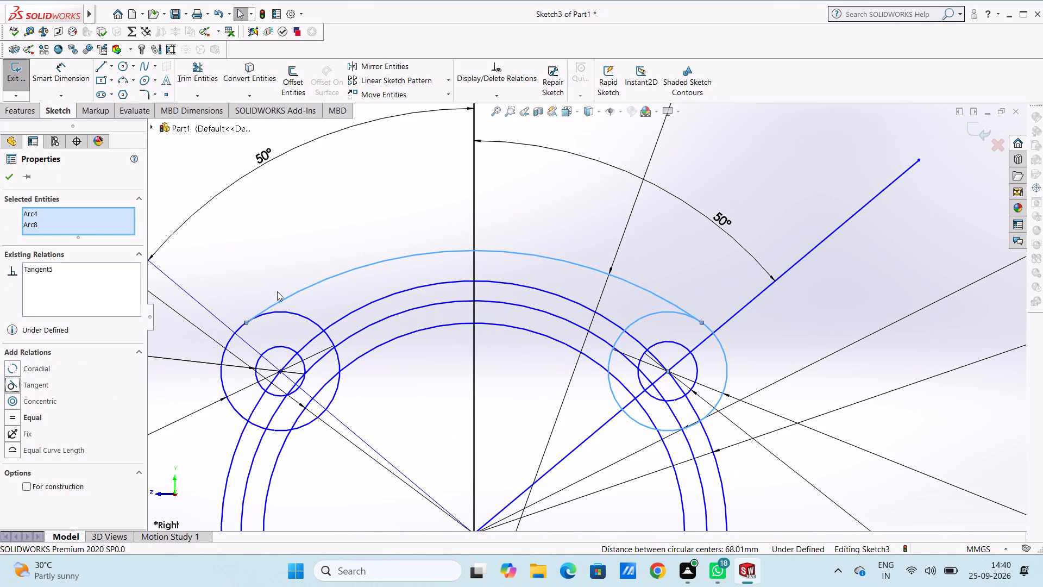
pyautogui.click(288, 245)
# Sketch a circle of radius 4 mm centred where the vertical line crosses the 94 mm ring at the top.
pyautogui.scroll(5, 456, 250)
pyautogui.scroll(3, 487, 294)
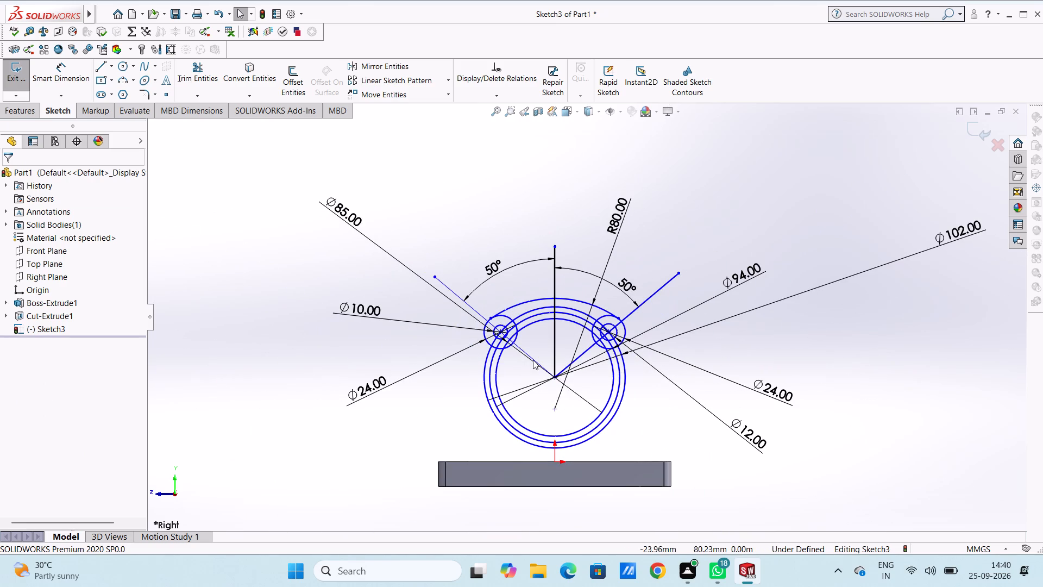
pyautogui.scroll(-5, 629, 347)
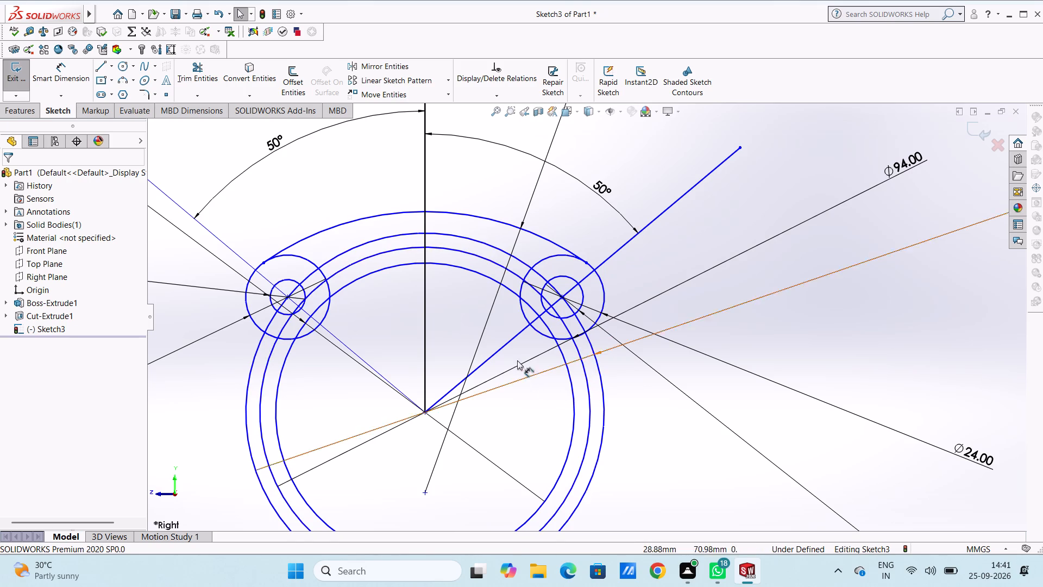
pyautogui.click(122, 70)
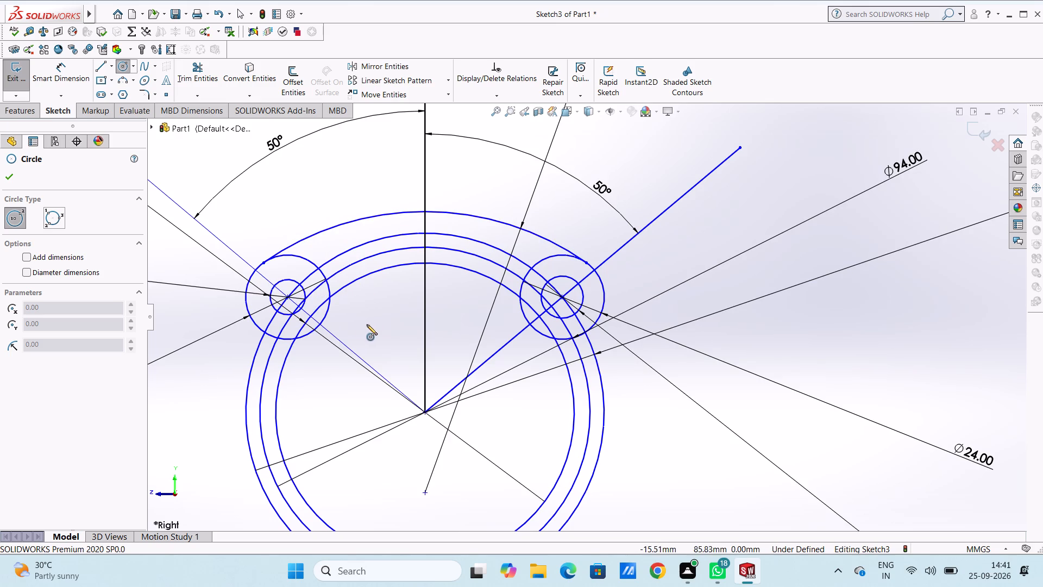
pyautogui.click(427, 249)
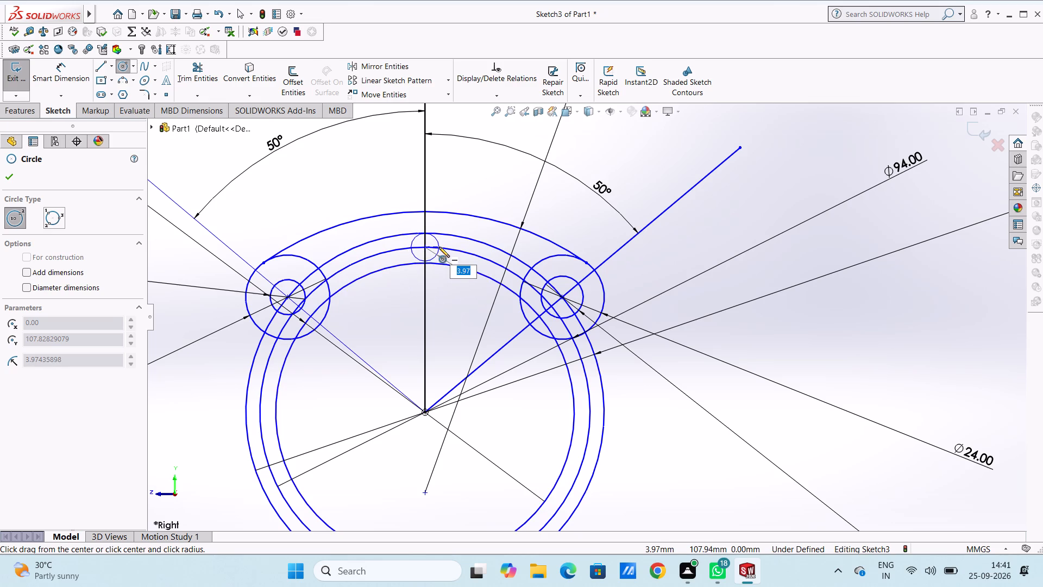
pyautogui.press('4')
pyautogui.press('Return')
pyautogui.press('Escape')
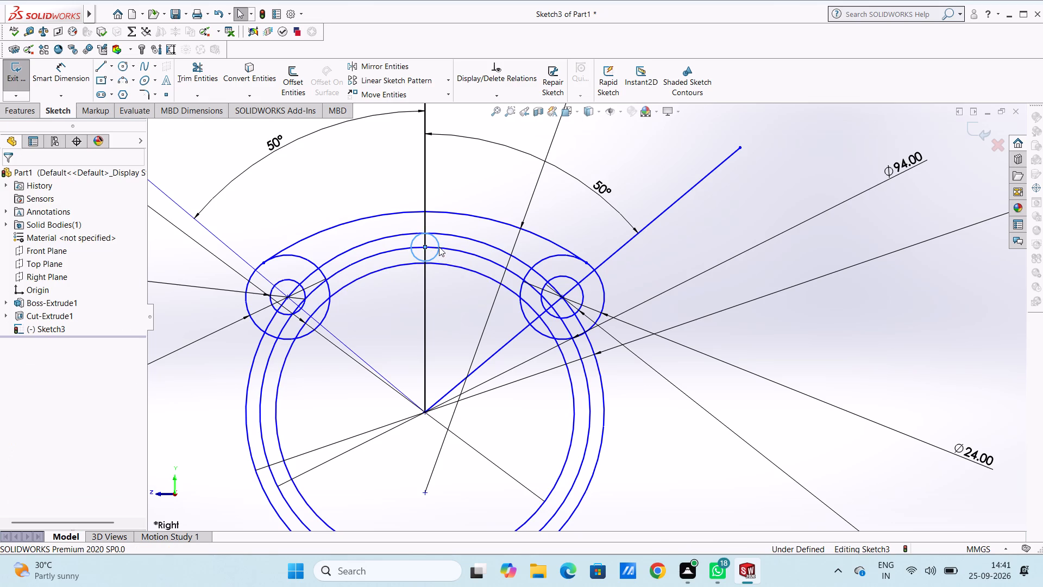
pyautogui.press('Escape')
# Dimension the small top circle at diameter 8 mm.
pyautogui.scroll(3, 439, 247)
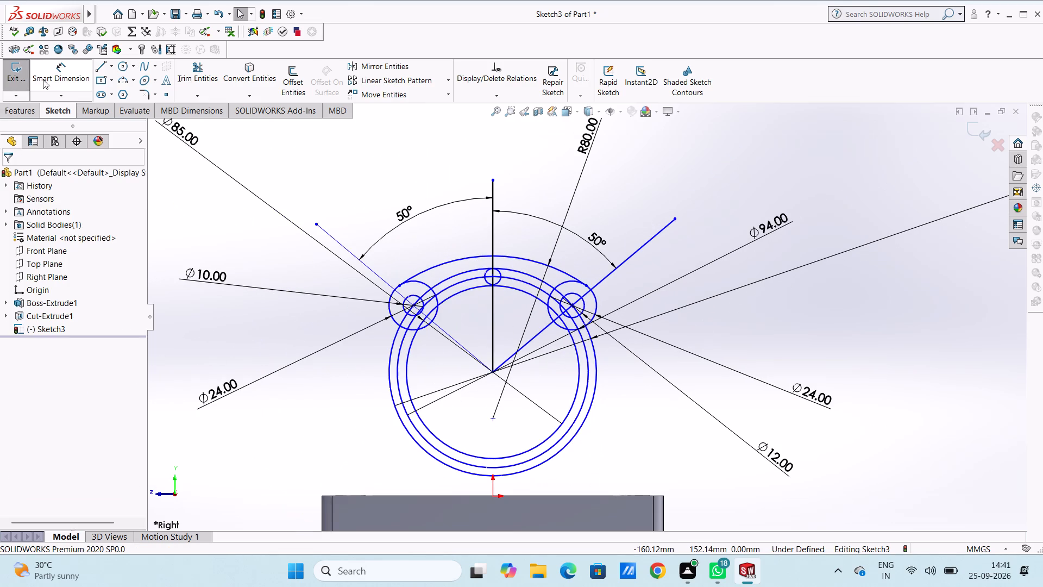
pyautogui.click(43, 78)
pyautogui.click(502, 280)
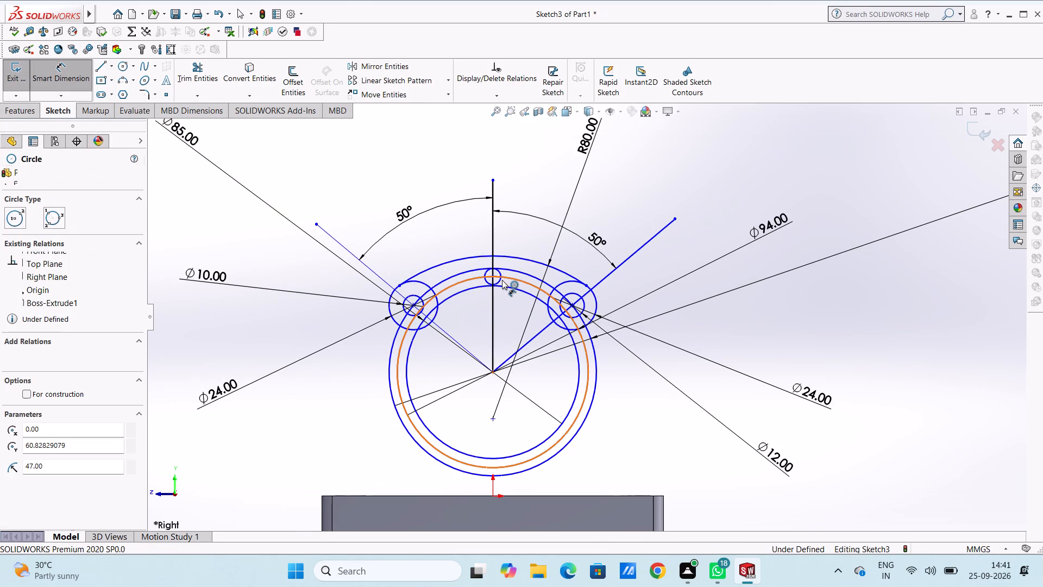
pyautogui.press('Escape')
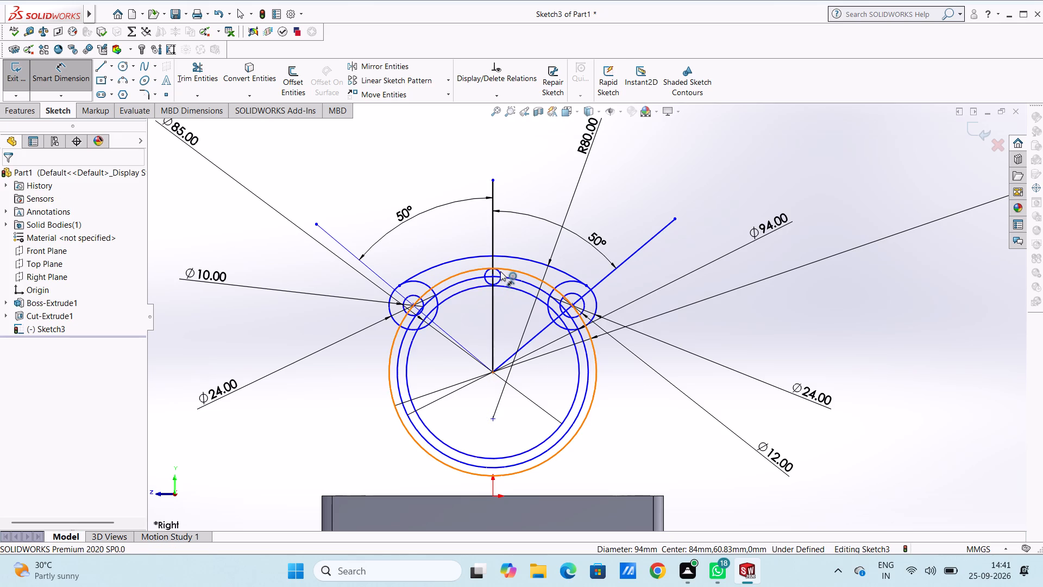
pyautogui.click(499, 273)
pyautogui.click(560, 164)
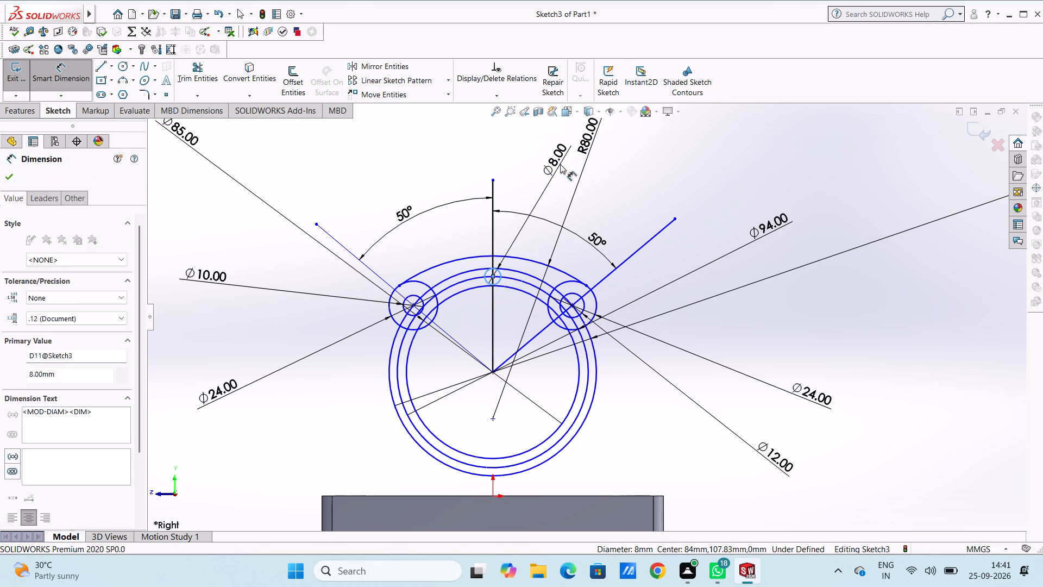
pyautogui.click(518, 149)
pyautogui.click(507, 147)
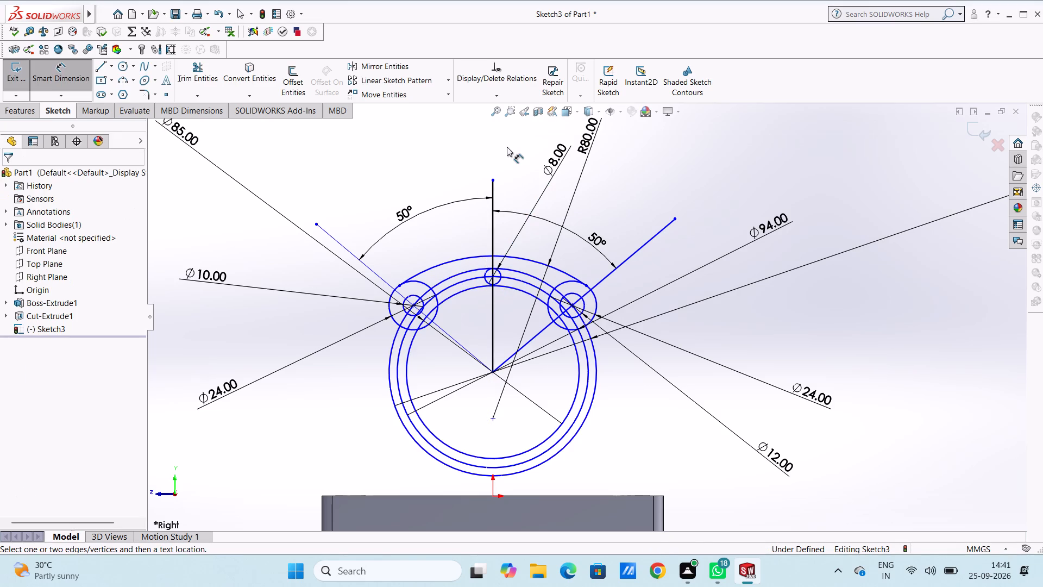
pyautogui.press('Escape')
pyautogui.press('Escape')
# Trim the 102 mm outer ring inside the left larger lug circle, from its lower crossing through the small lug circle.
pyautogui.scroll(1, 197, 76)
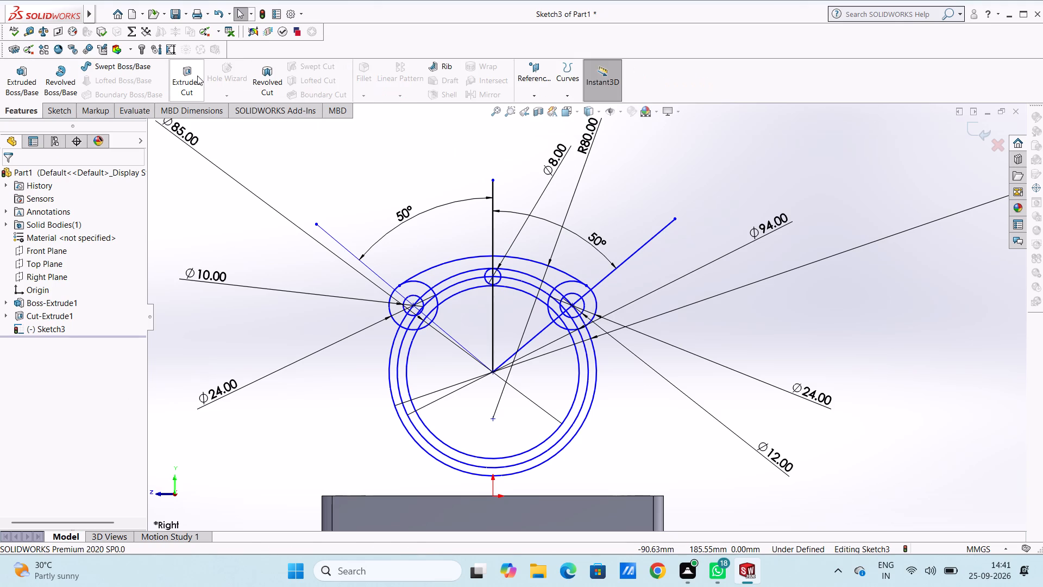
pyautogui.click(48, 117)
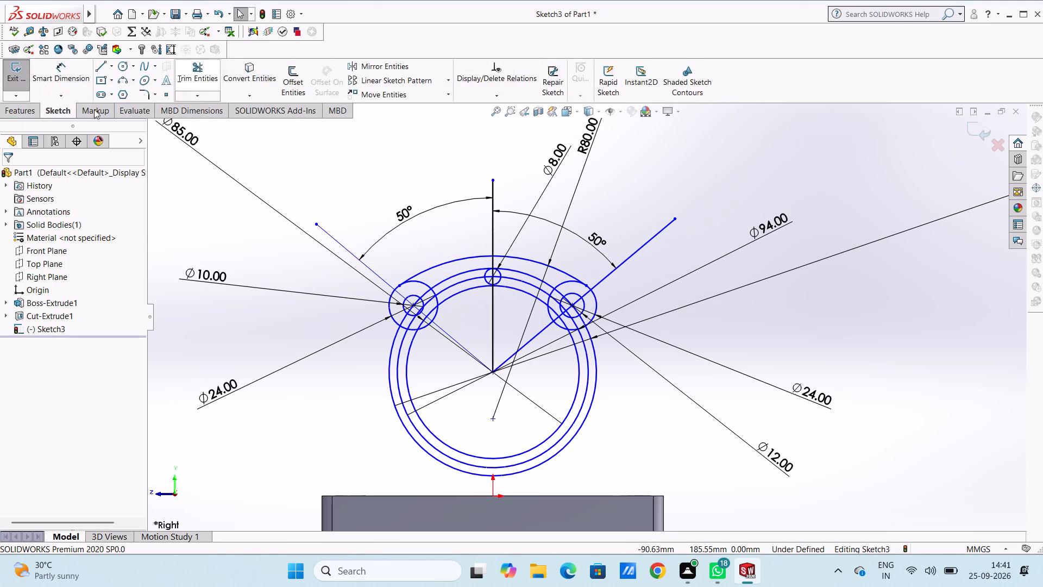
pyautogui.click(193, 73)
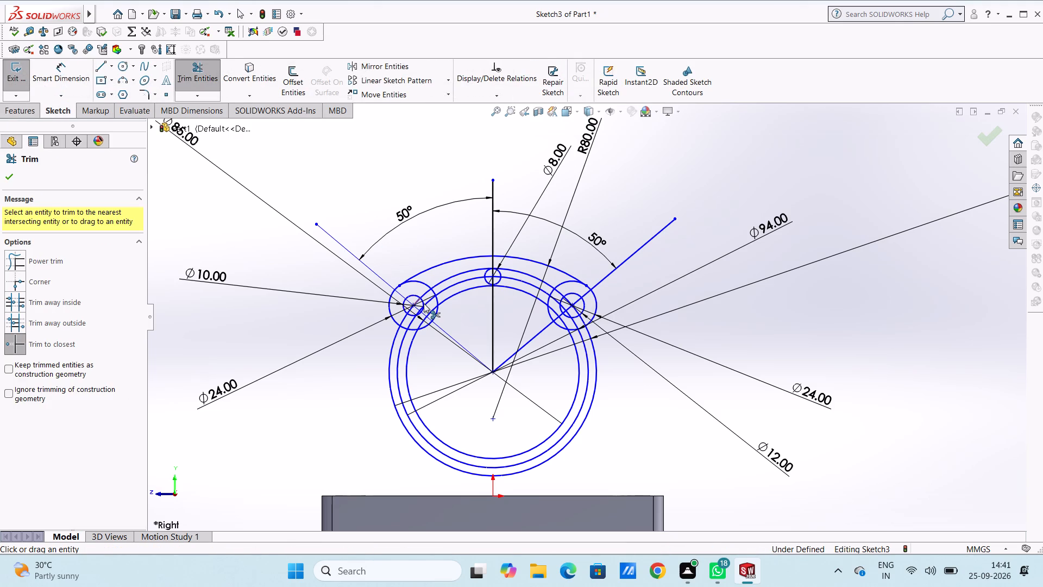
pyautogui.scroll(-2, 424, 303)
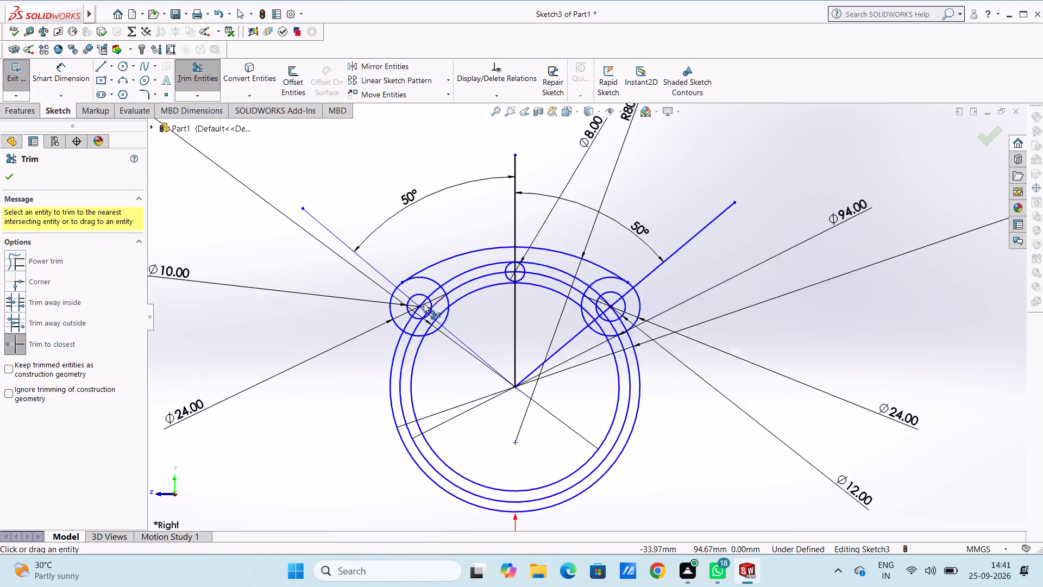
pyautogui.scroll(-1, 424, 303)
pyautogui.click(417, 333)
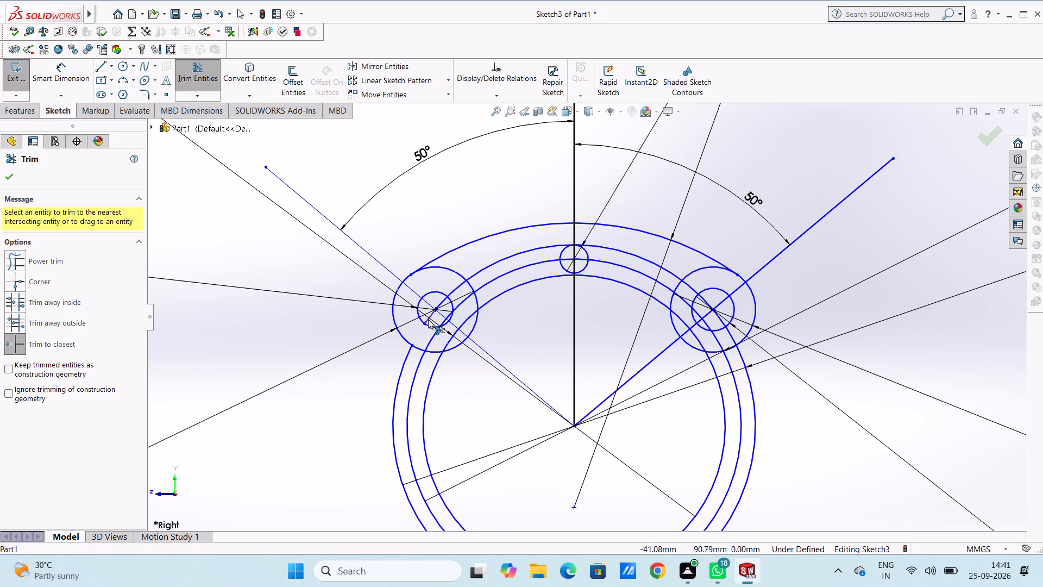
pyautogui.click(428, 316)
pyautogui.click(435, 304)
pyautogui.click(439, 304)
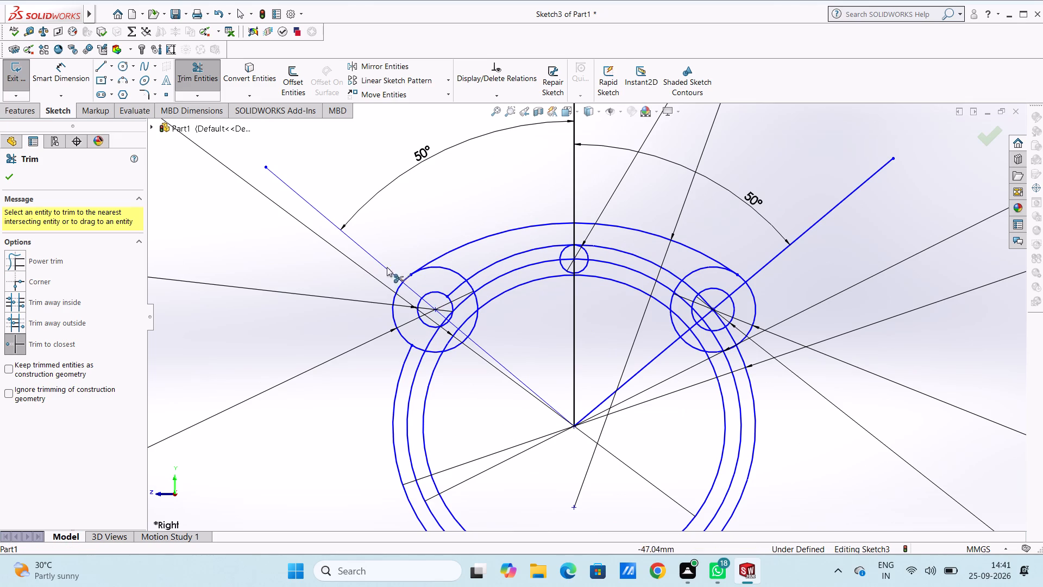
# Trim the left 50° line from its free outer end inward through the left lug circles.
pyautogui.click(355, 241)
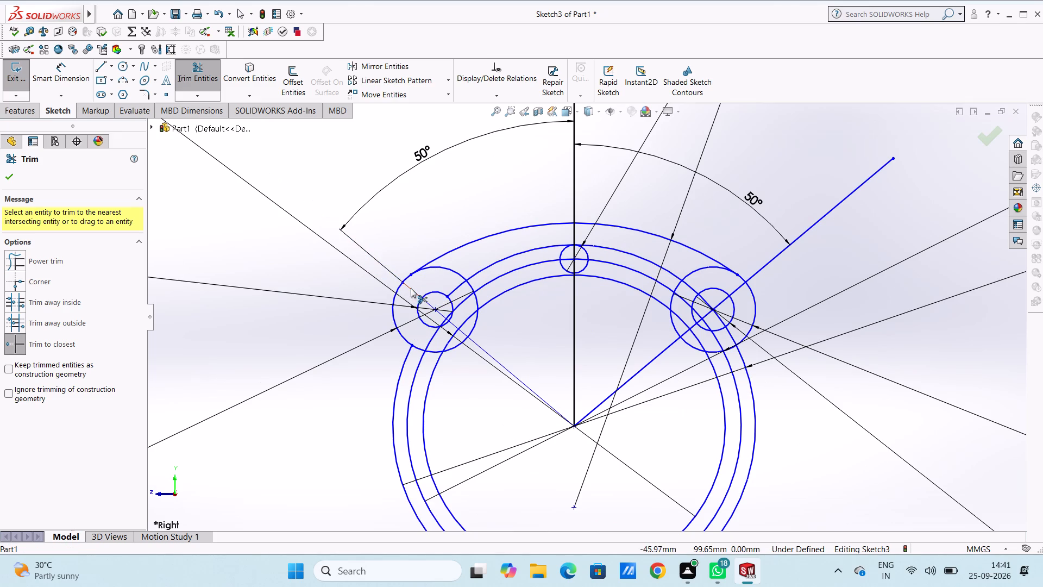
pyautogui.click(411, 288)
pyautogui.click(453, 326)
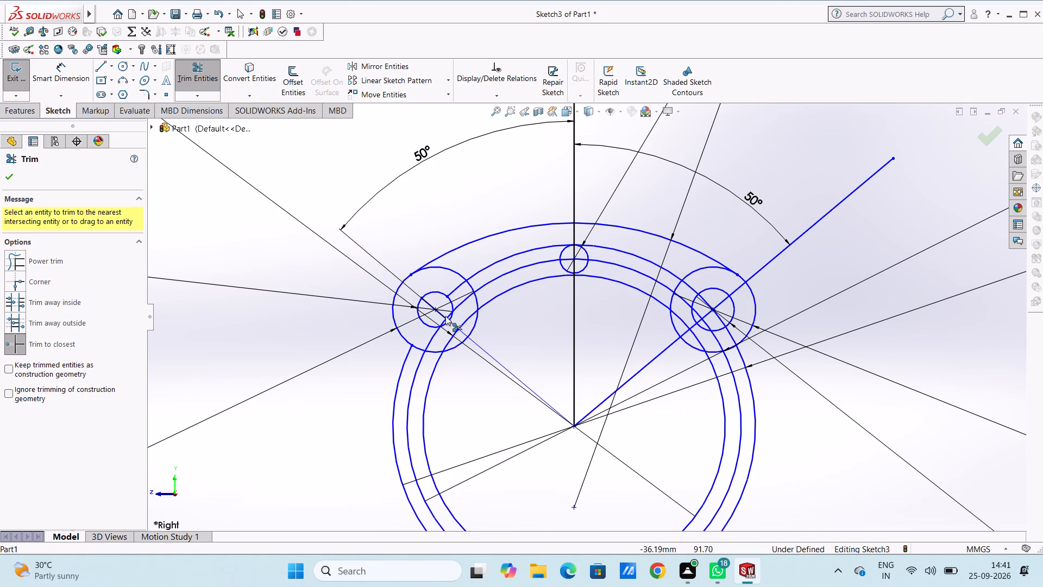
pyautogui.click(442, 313)
# Trim the 94 mm ring and the remaining pieces of outer ring and 50° line inside the left larger lug circle.
pyautogui.scroll(-2, 456, 310)
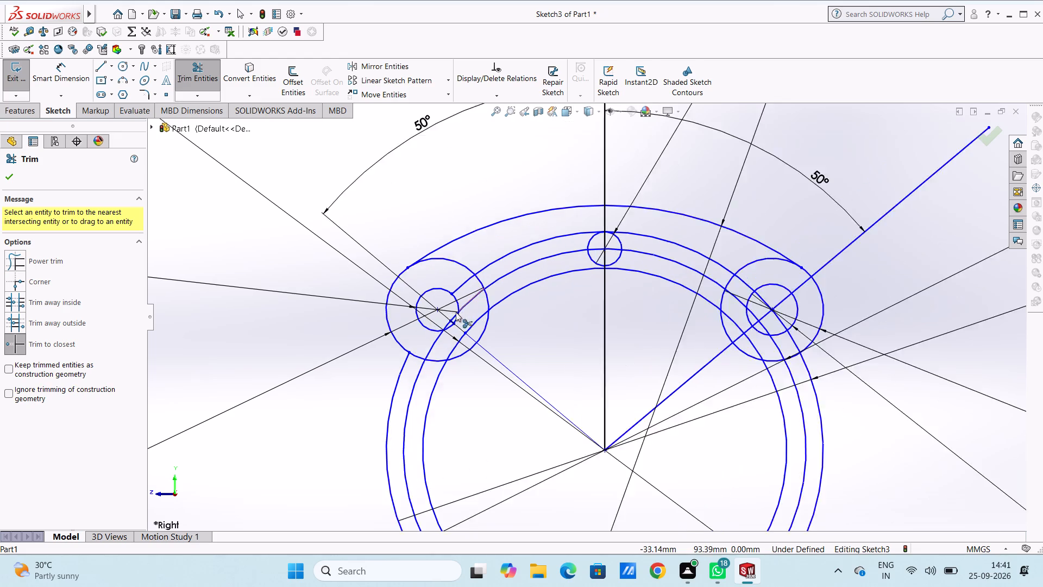
pyautogui.scroll(-4, 456, 312)
pyautogui.click(483, 328)
pyautogui.click(481, 321)
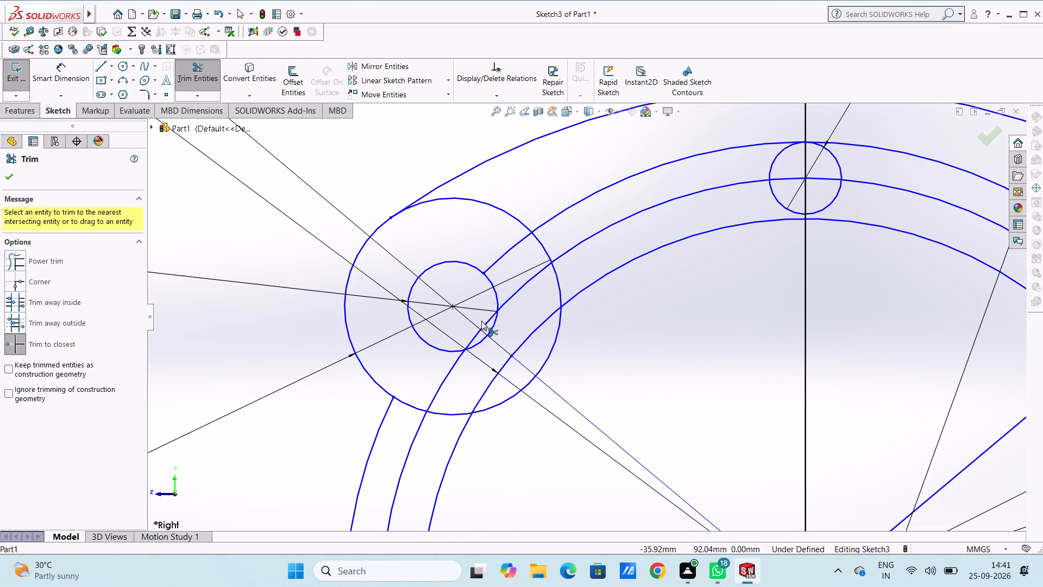
pyautogui.doubleClick(481, 326)
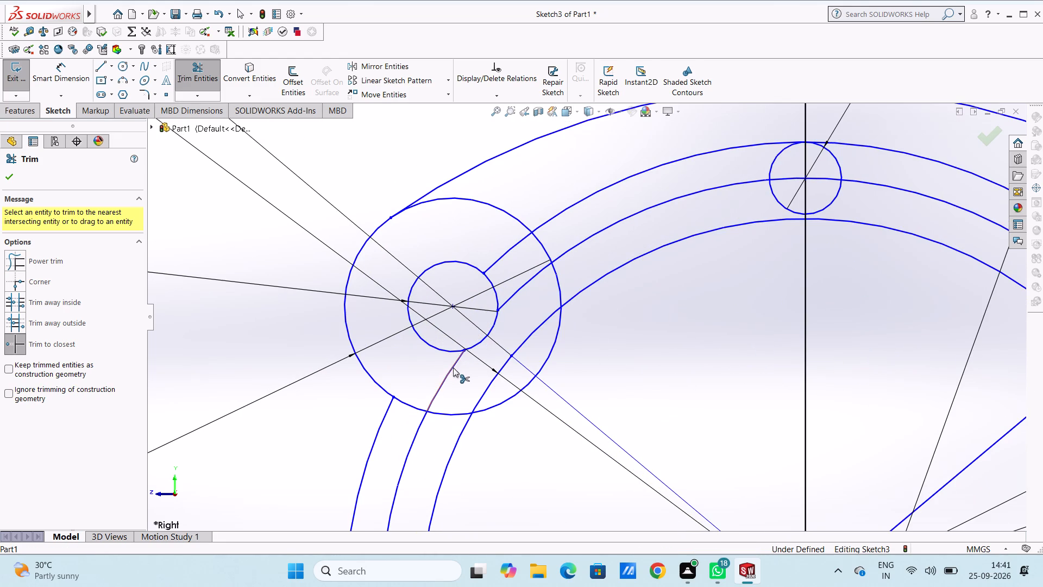
pyautogui.click(454, 367)
pyautogui.click(508, 300)
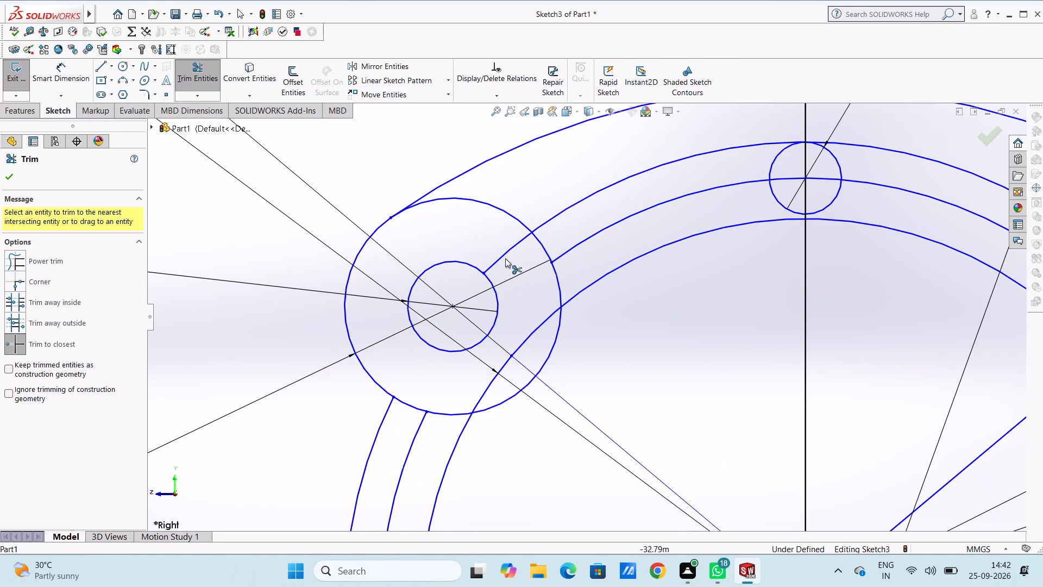
pyautogui.click(502, 255)
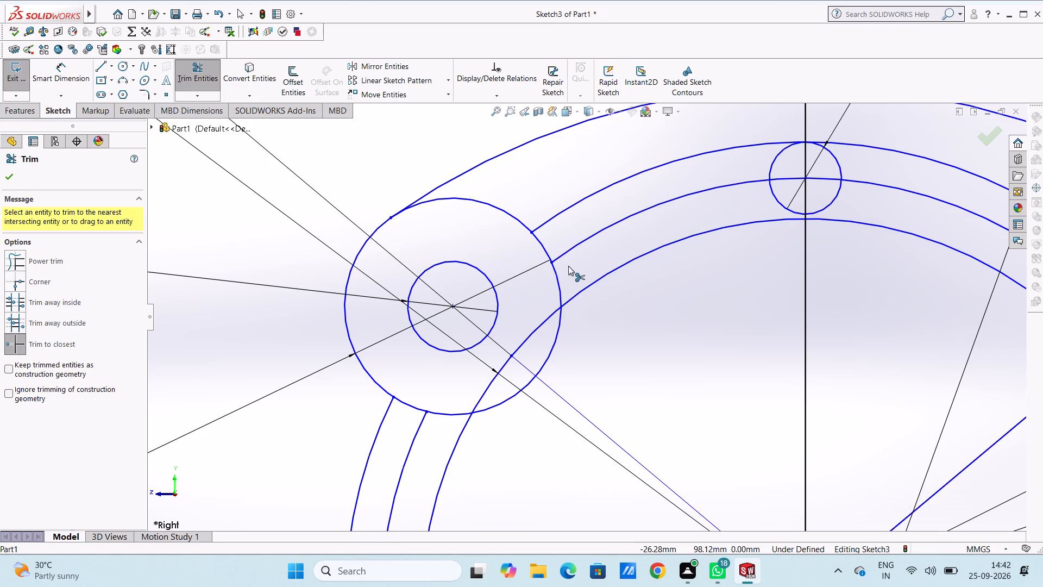
# Trim away the 102 mm outer ring outside the lugs: the long lower arc and both upper arcs beside the 8 mm circle.
pyautogui.click(388, 413)
pyautogui.scroll(5, 388, 413)
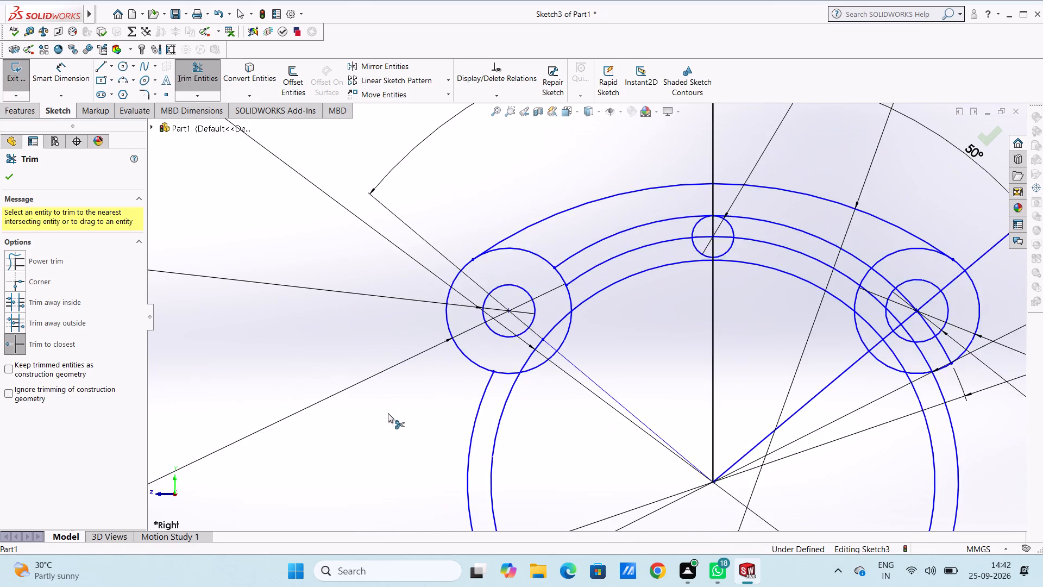
pyautogui.scroll(5, 388, 413)
pyautogui.scroll(-3, 700, 301)
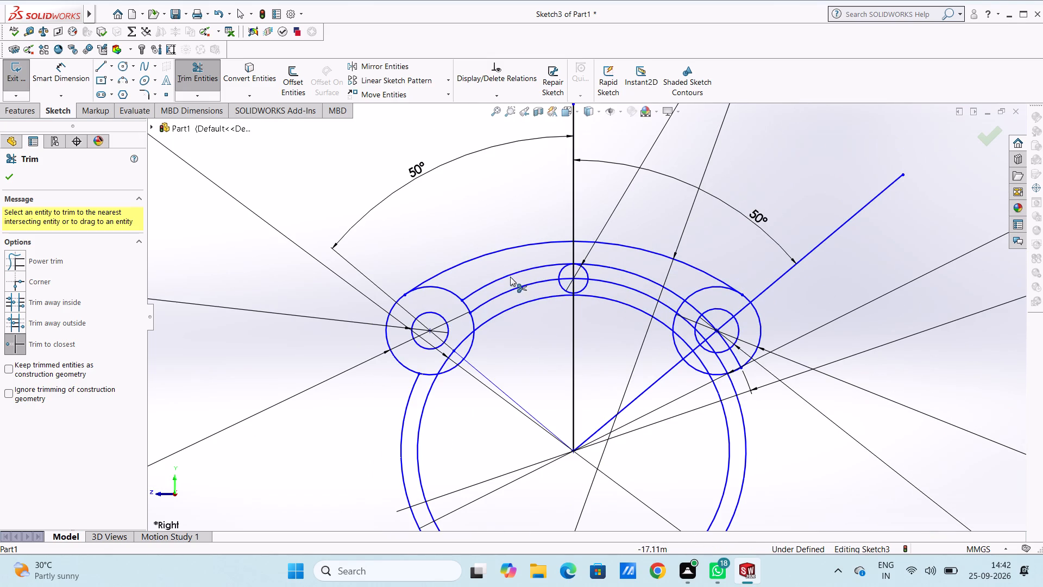
pyautogui.click(510, 276)
pyautogui.scroll(-6, 604, 264)
pyautogui.scroll(-5, 557, 308)
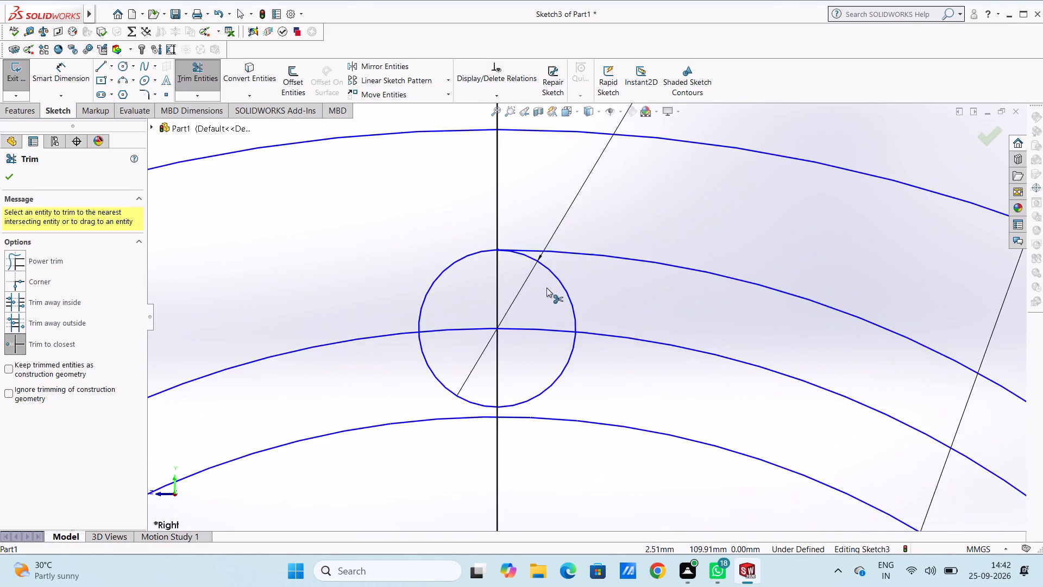
pyautogui.scroll(-5, 536, 279)
pyautogui.click(533, 224)
pyautogui.scroll(11, 627, 247)
pyautogui.scroll(4, 673, 336)
pyautogui.scroll(3, 840, 411)
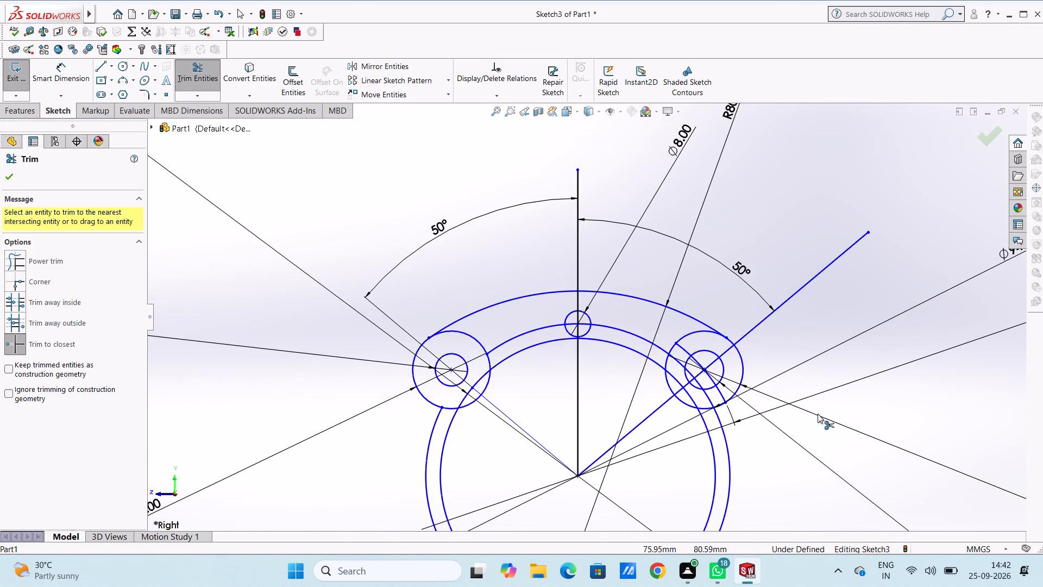
# Trim the remaining segments of the 102 mm outer ring inside the right larger lug circle.
pyautogui.scroll(-6, 722, 413)
pyautogui.click(539, 202)
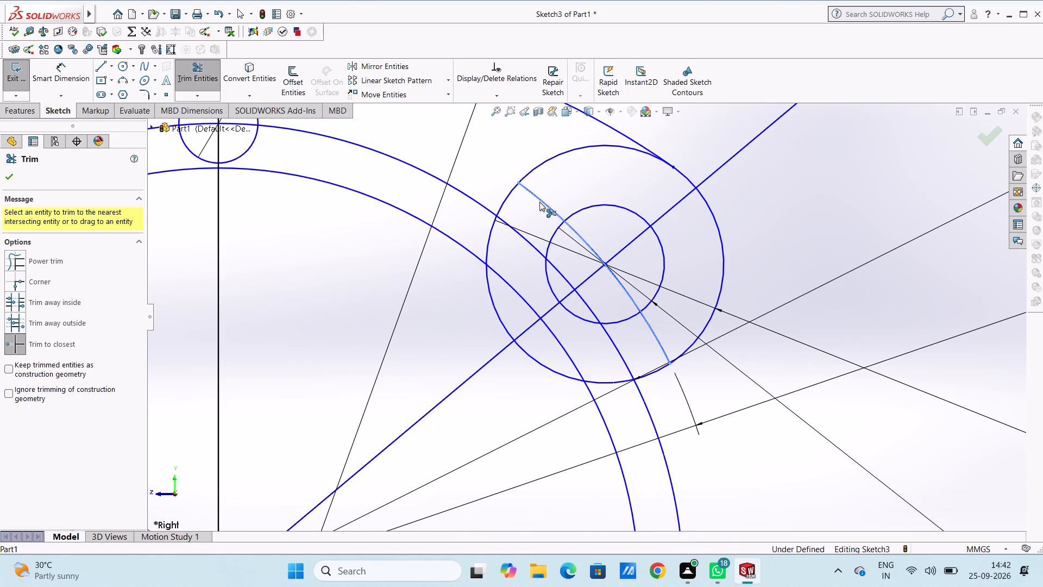
pyautogui.click(590, 246)
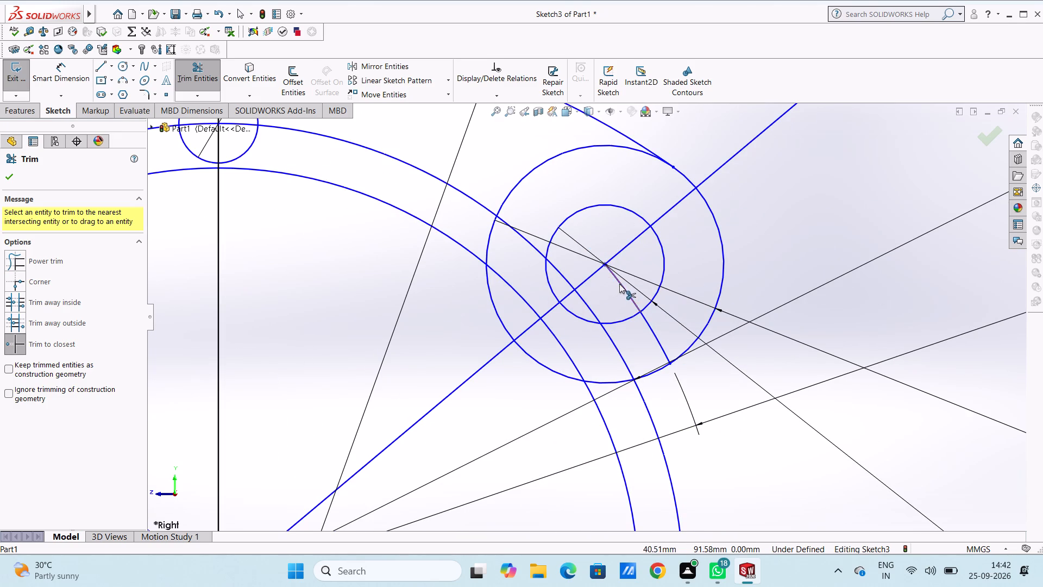
pyautogui.click(619, 284)
pyautogui.click(661, 344)
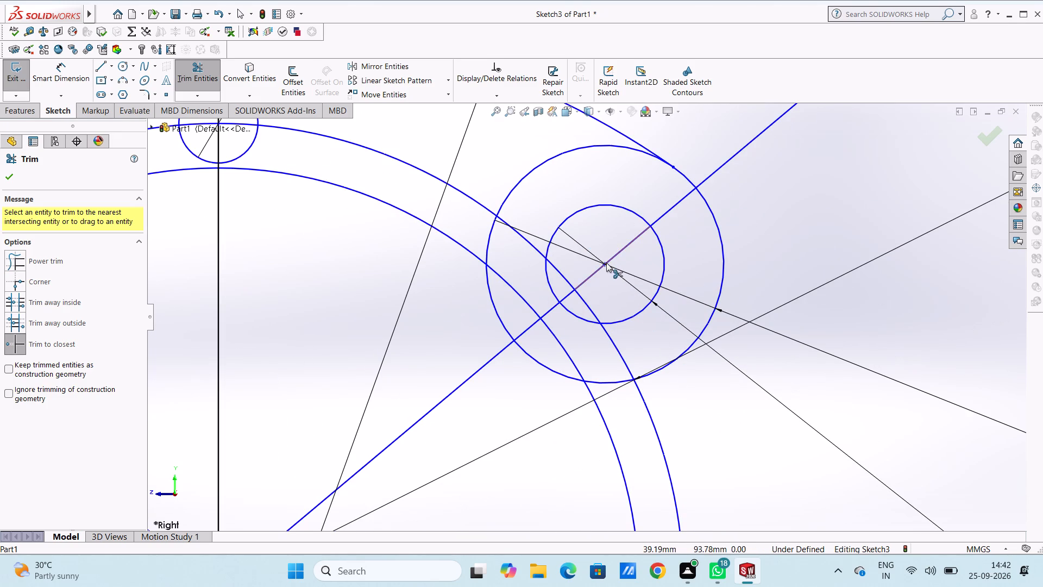
# Trim the right 50° line from inside the small lug circle out to its free outer end.
pyautogui.click(606, 263)
pyautogui.click(620, 247)
pyautogui.click(659, 217)
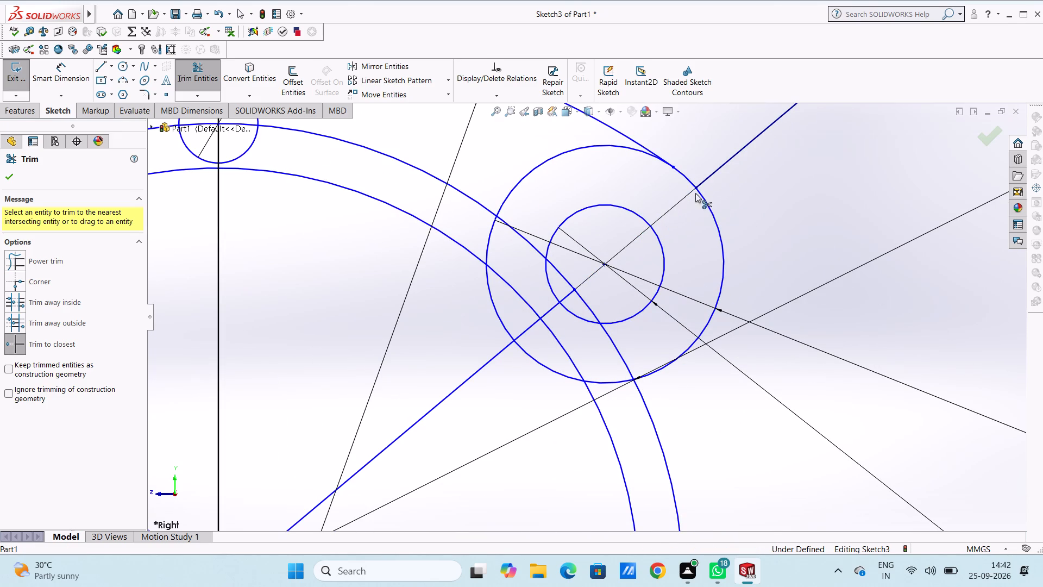
pyautogui.click(720, 172)
pyautogui.click(719, 169)
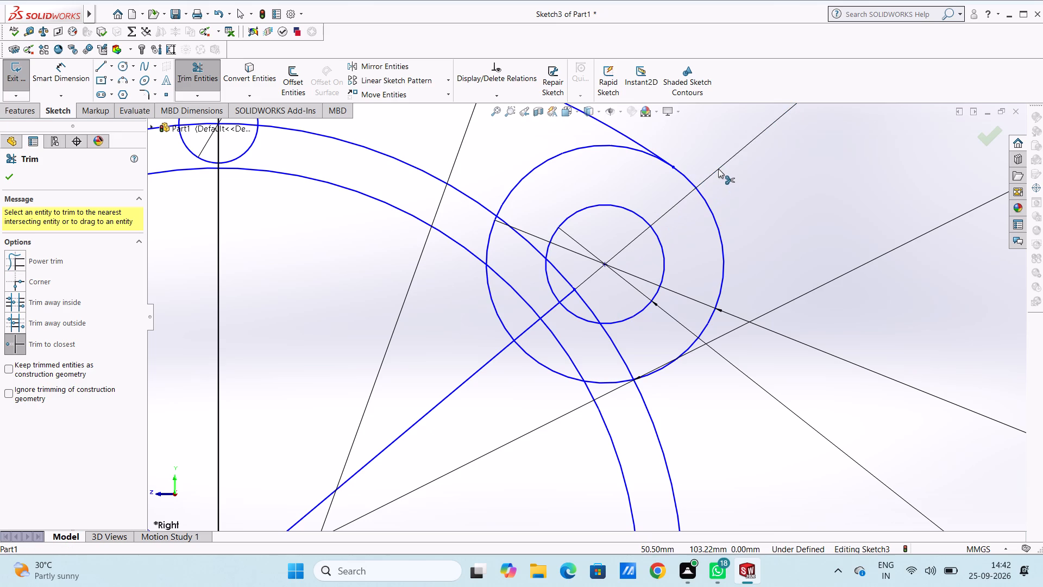
pyautogui.click(718, 168)
pyautogui.scroll(5, 713, 179)
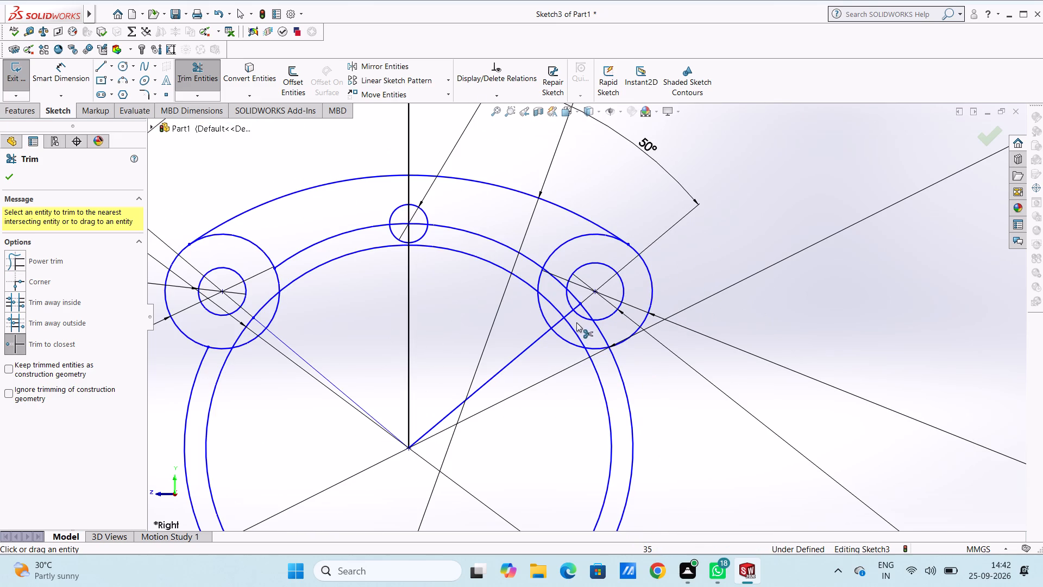
# Trim all remaining segments of the right 50° line, from inside the small lug circle down to the ring centre.
pyautogui.click(570, 314)
pyautogui.scroll(-5, 577, 307)
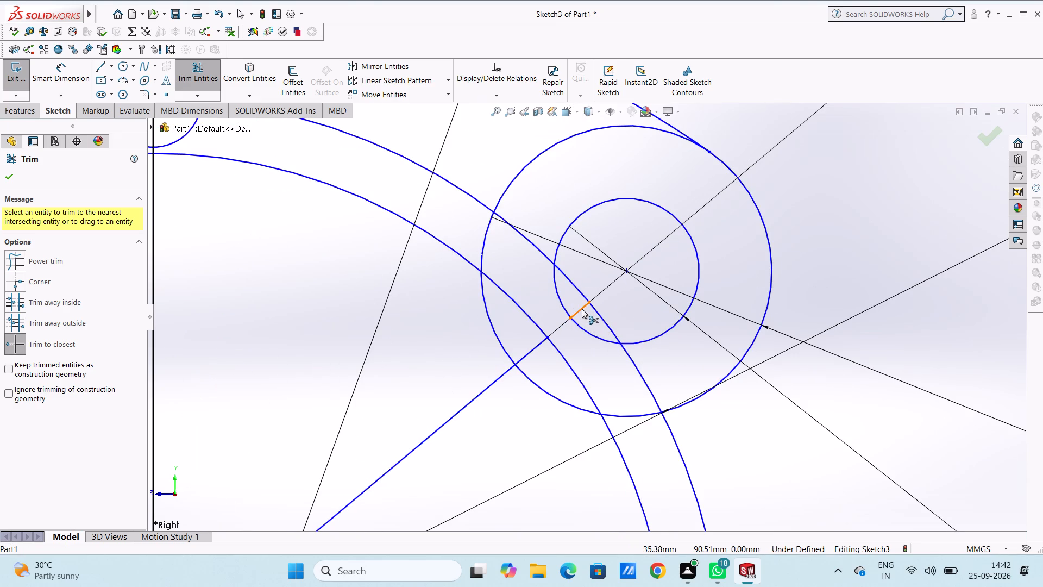
pyautogui.click(582, 309)
pyautogui.click(582, 309)
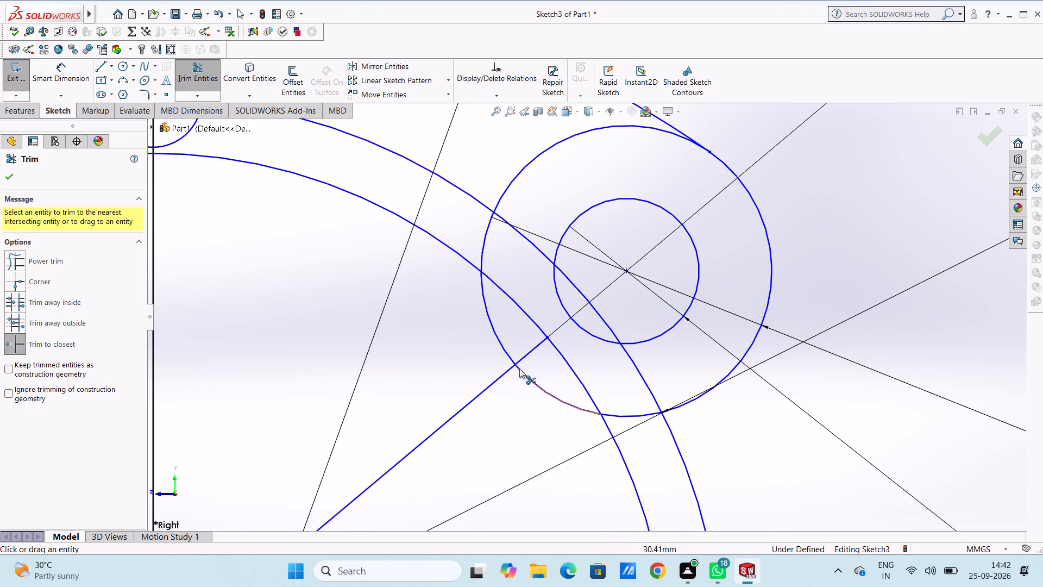
pyautogui.click(510, 367)
pyautogui.click(525, 352)
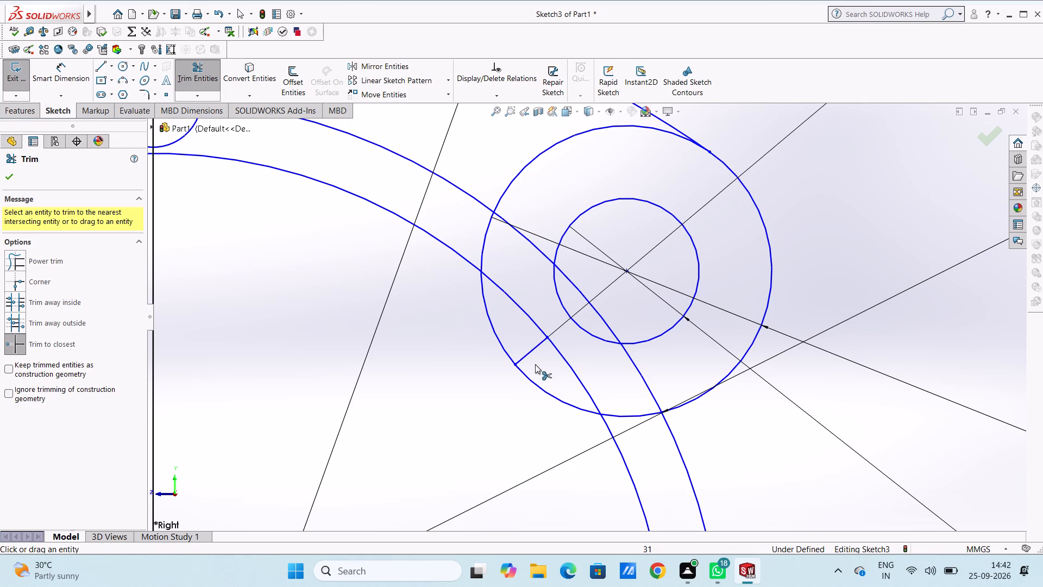
pyautogui.click(533, 349)
# Trim the remaining left 50° line, from the ring centre up to its end inside the larger lug circle.
pyautogui.scroll(10, 523, 369)
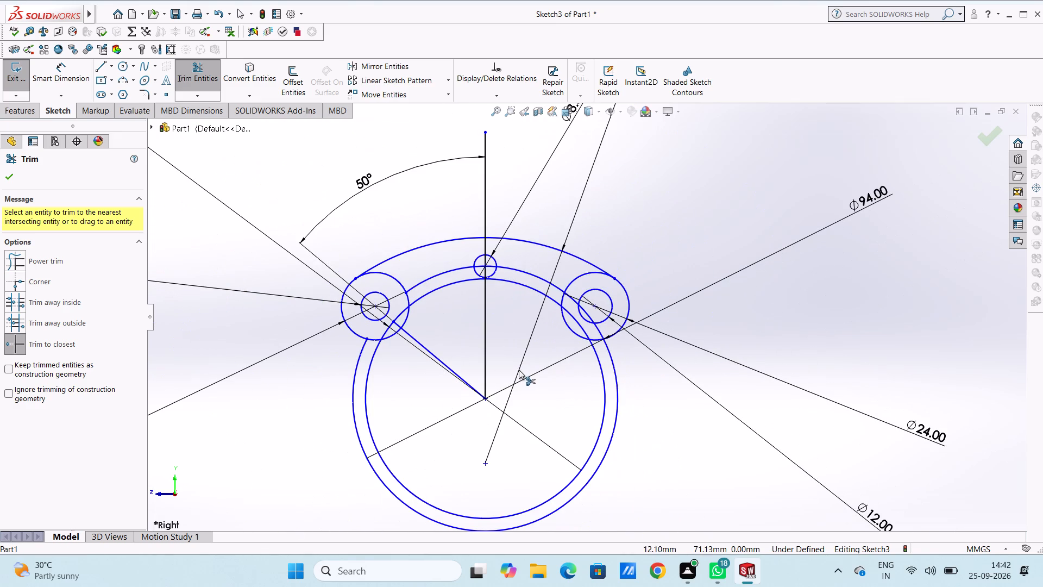
pyautogui.scroll(-4, 422, 342)
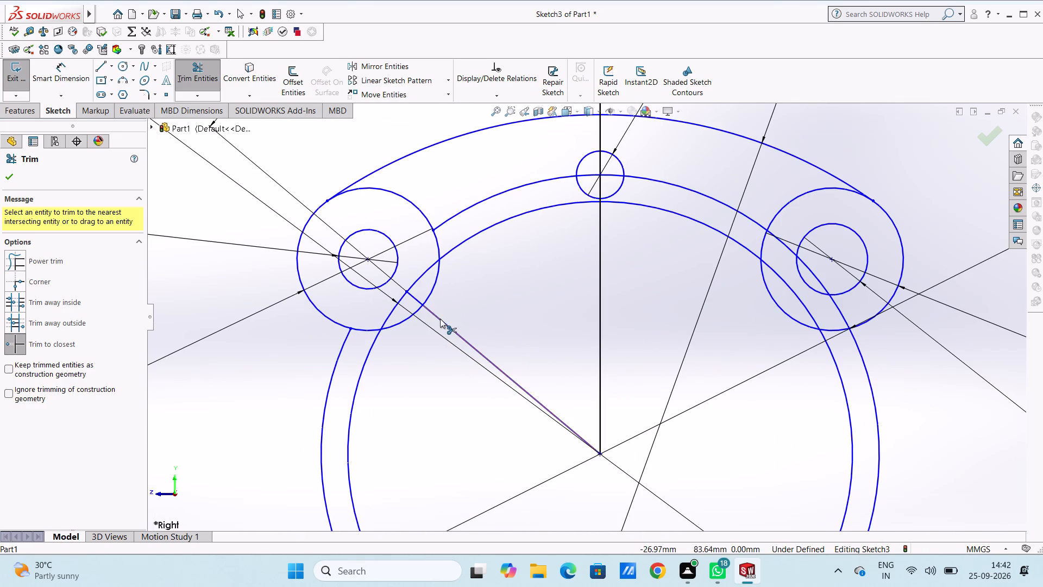
pyautogui.click(440, 319)
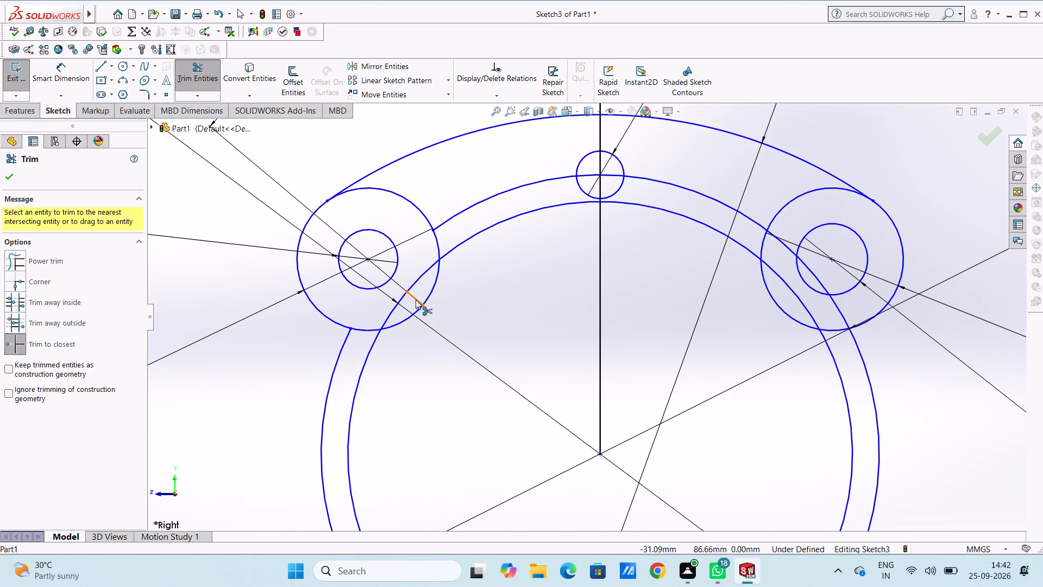
pyautogui.click(416, 299)
pyautogui.scroll(5, 492, 319)
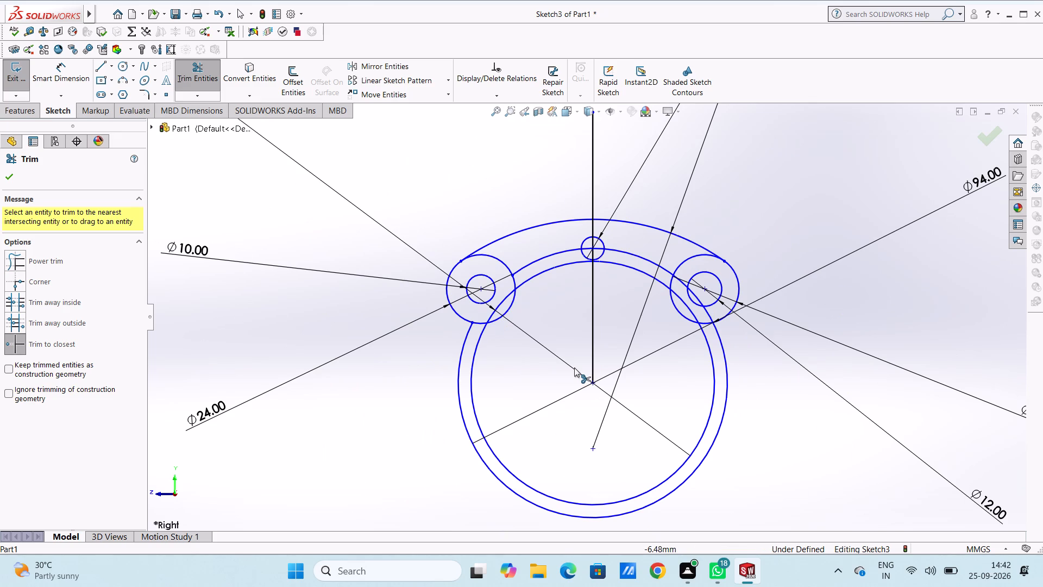
pyautogui.scroll(3, 564, 375)
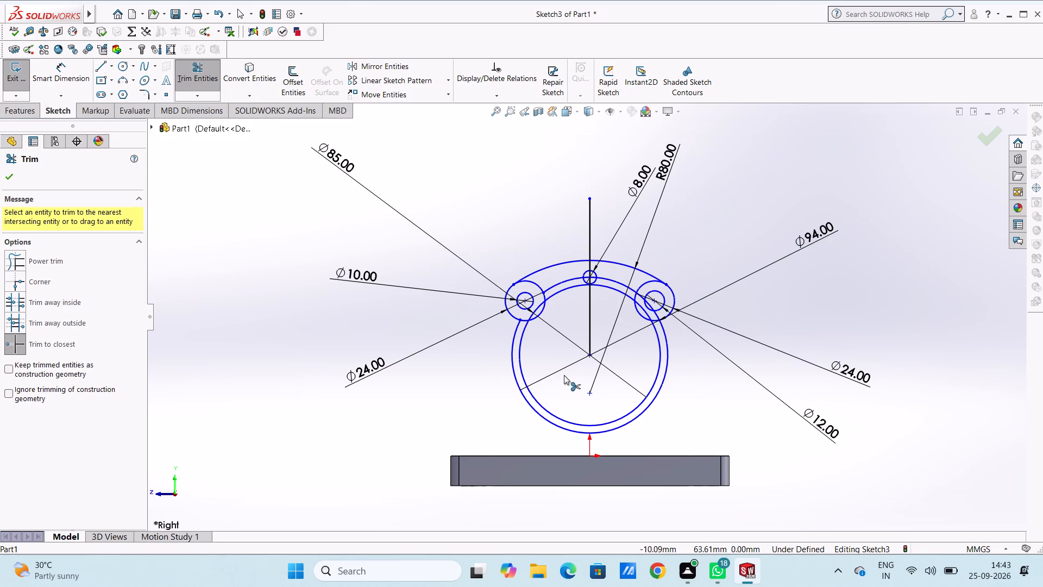
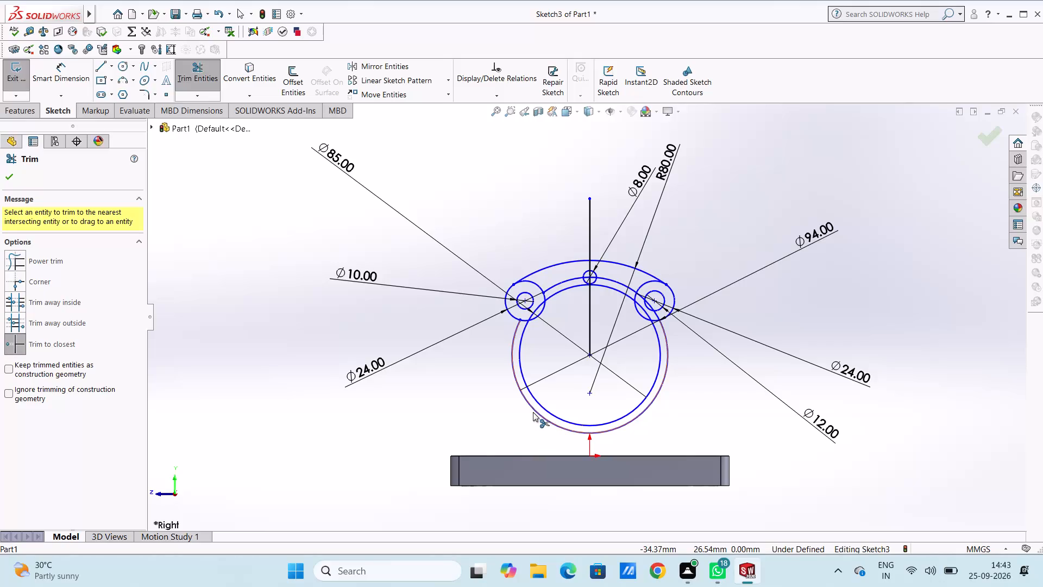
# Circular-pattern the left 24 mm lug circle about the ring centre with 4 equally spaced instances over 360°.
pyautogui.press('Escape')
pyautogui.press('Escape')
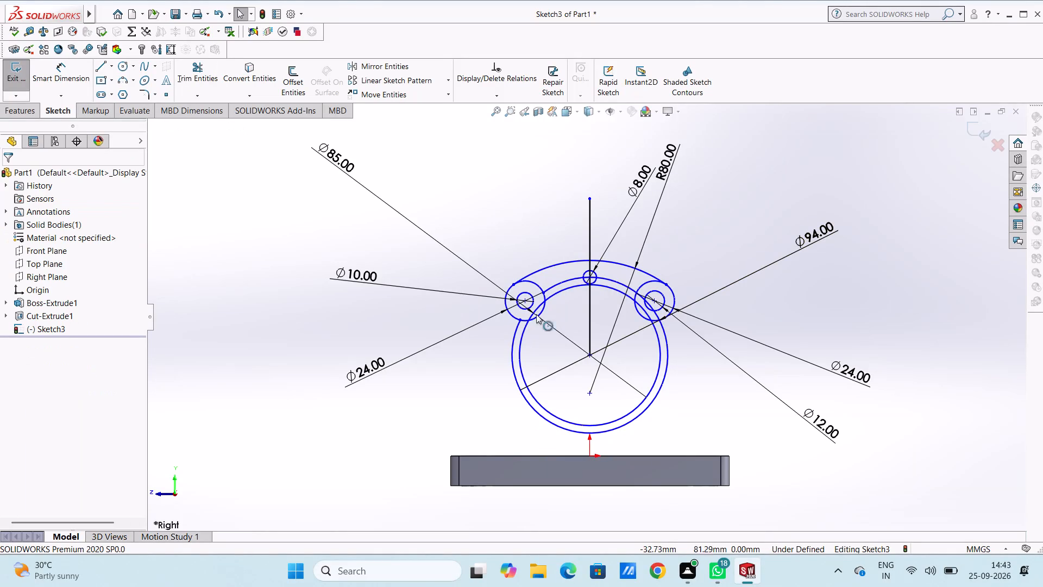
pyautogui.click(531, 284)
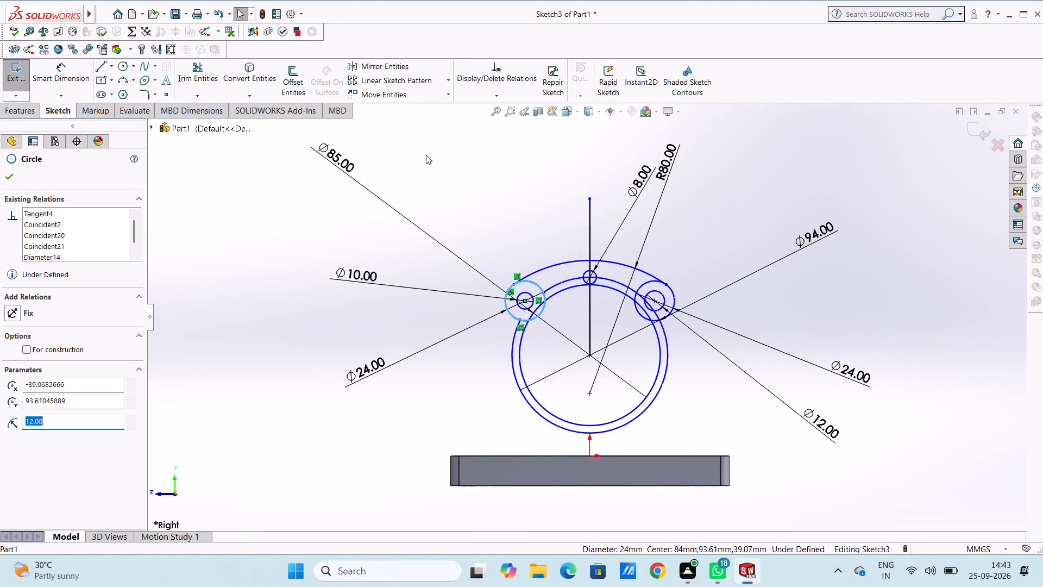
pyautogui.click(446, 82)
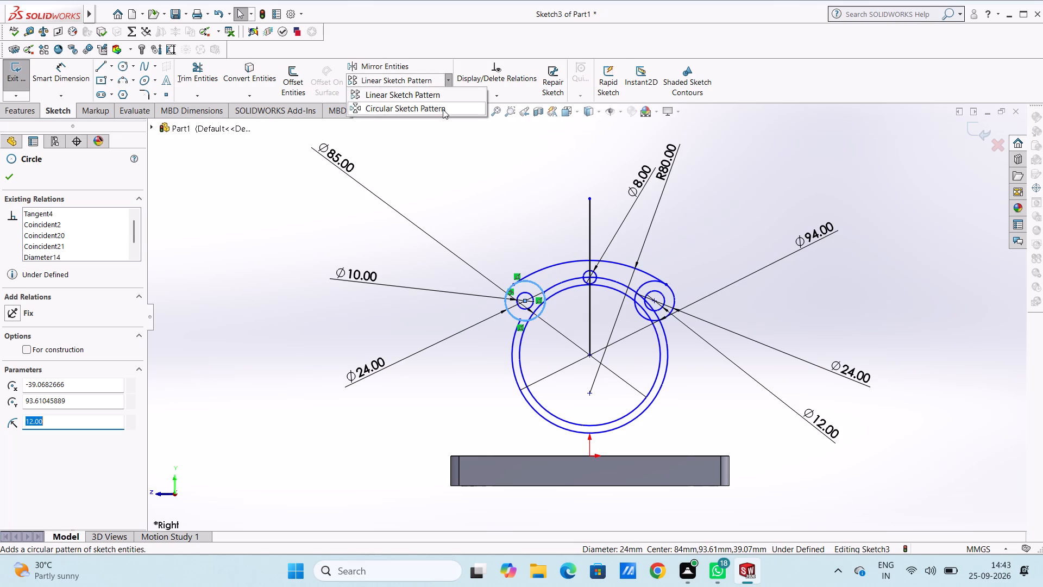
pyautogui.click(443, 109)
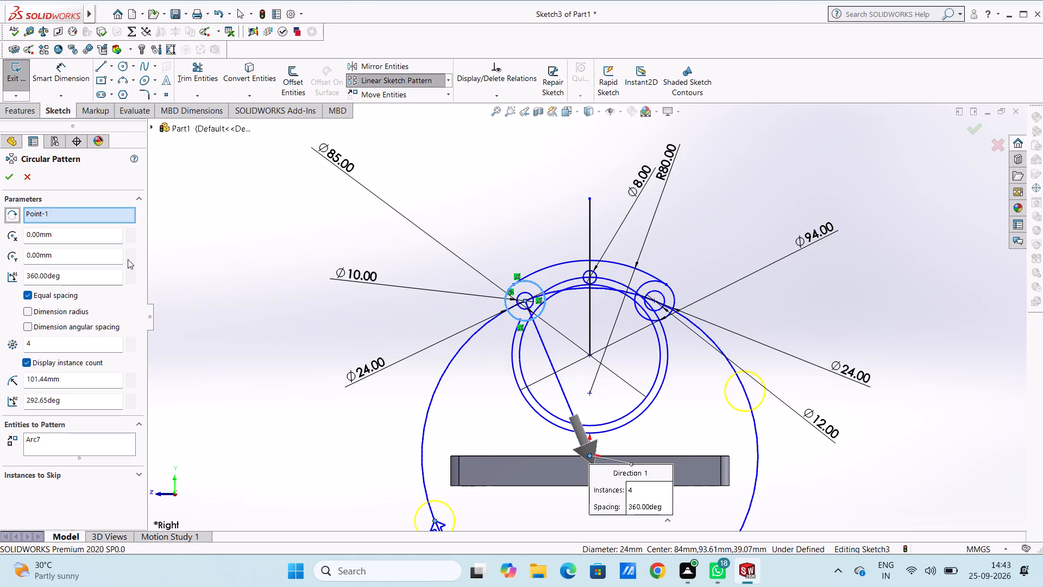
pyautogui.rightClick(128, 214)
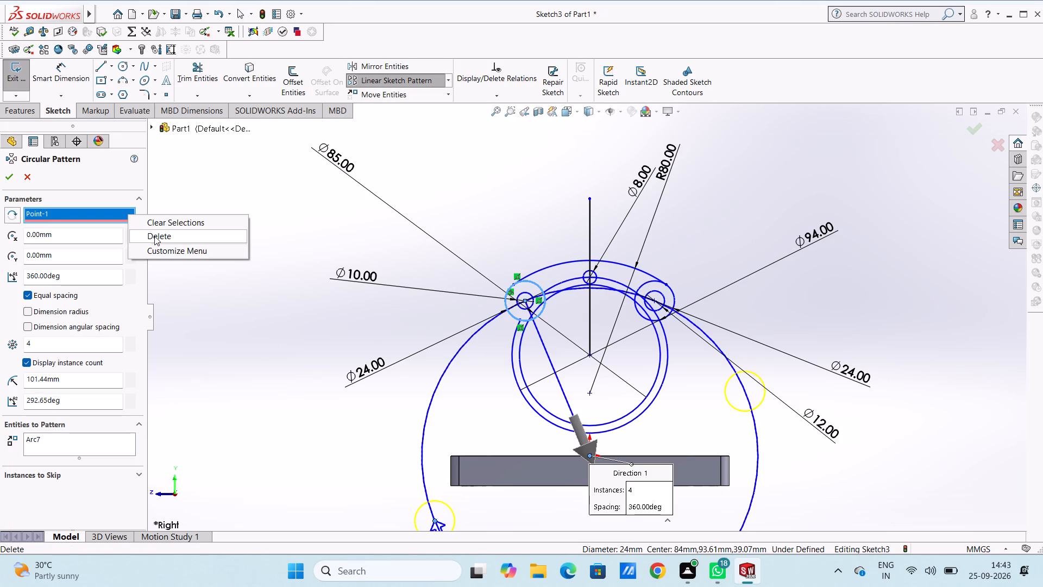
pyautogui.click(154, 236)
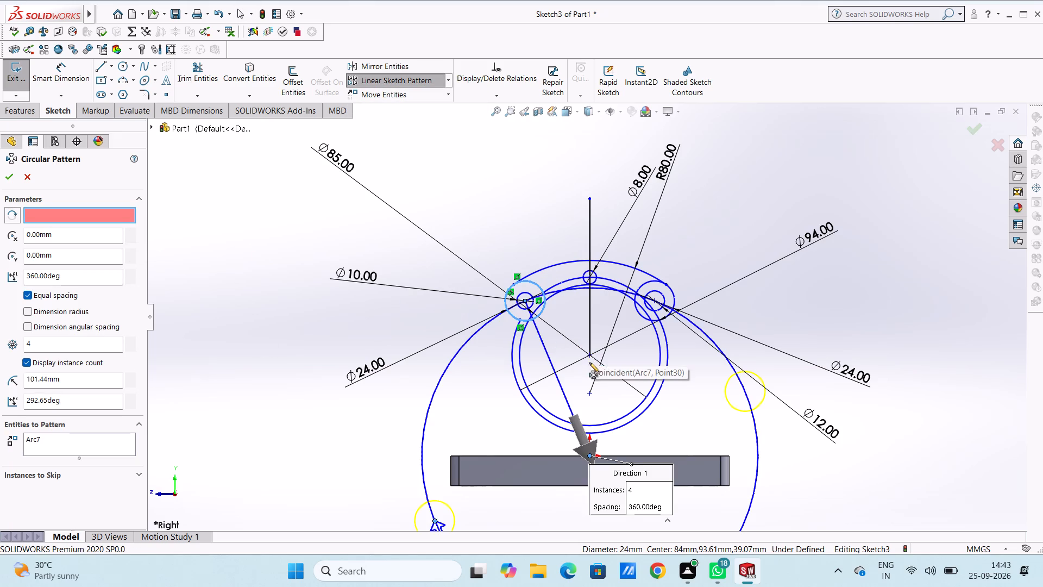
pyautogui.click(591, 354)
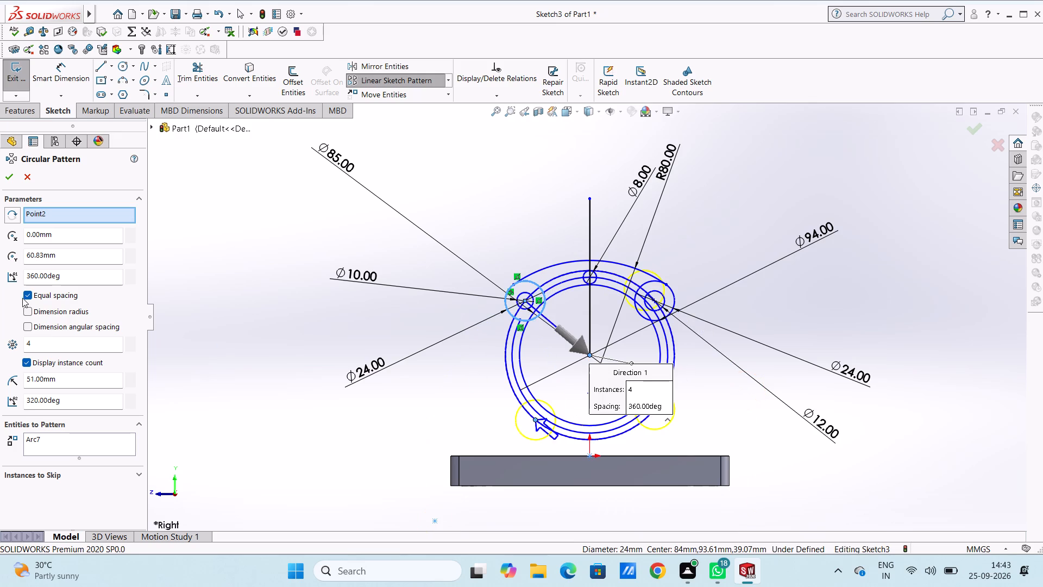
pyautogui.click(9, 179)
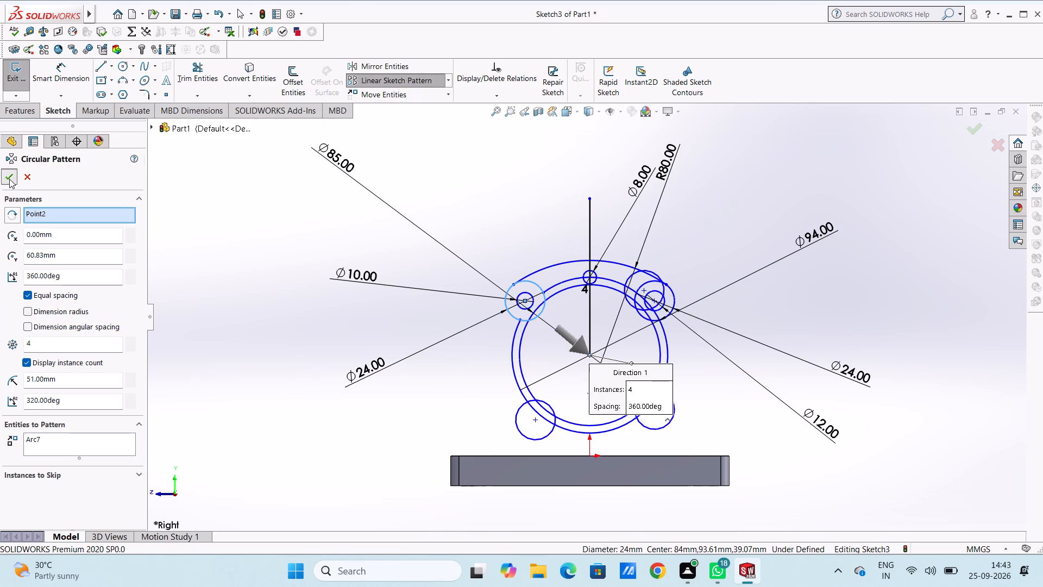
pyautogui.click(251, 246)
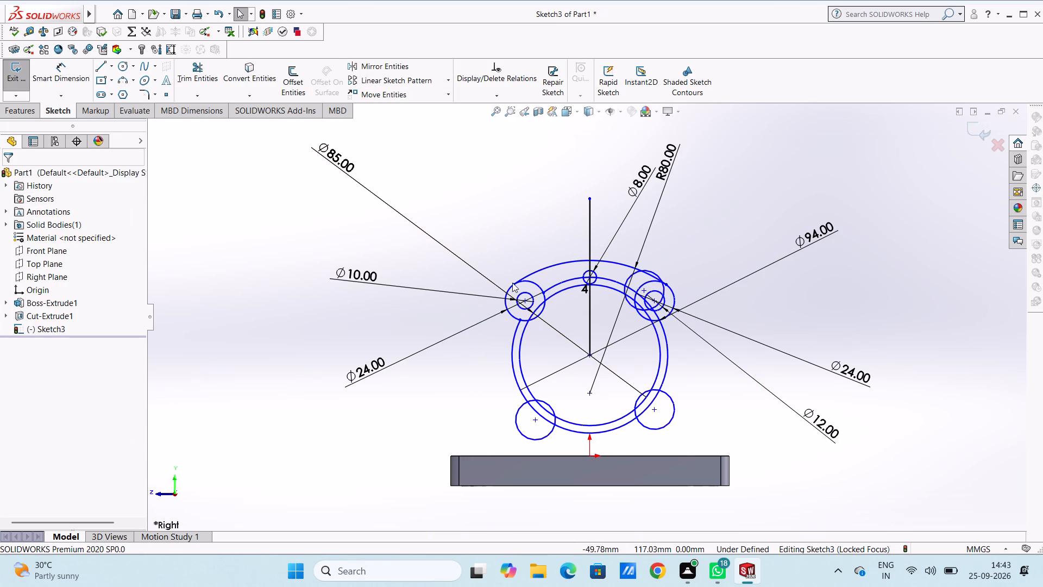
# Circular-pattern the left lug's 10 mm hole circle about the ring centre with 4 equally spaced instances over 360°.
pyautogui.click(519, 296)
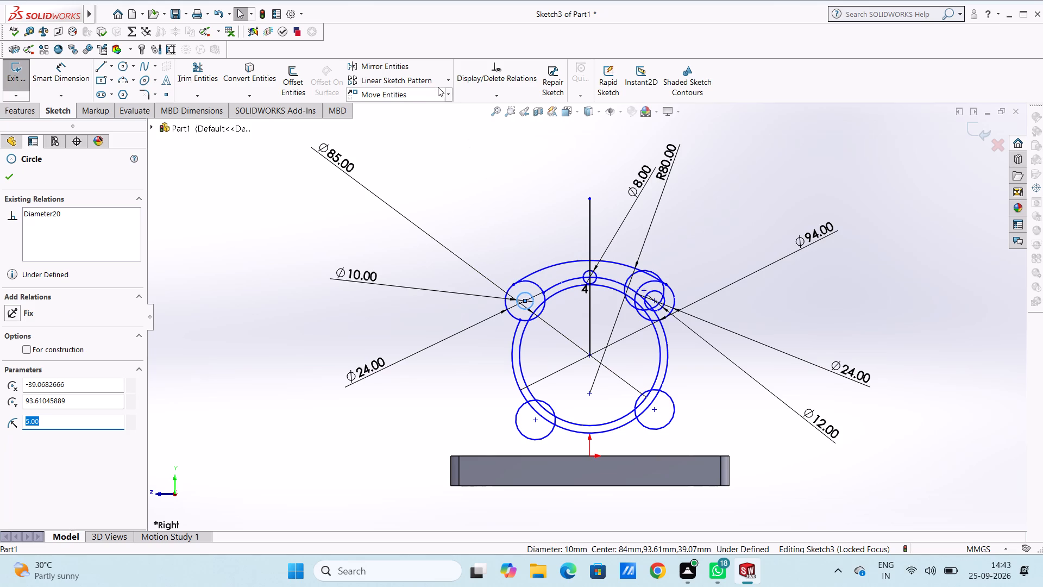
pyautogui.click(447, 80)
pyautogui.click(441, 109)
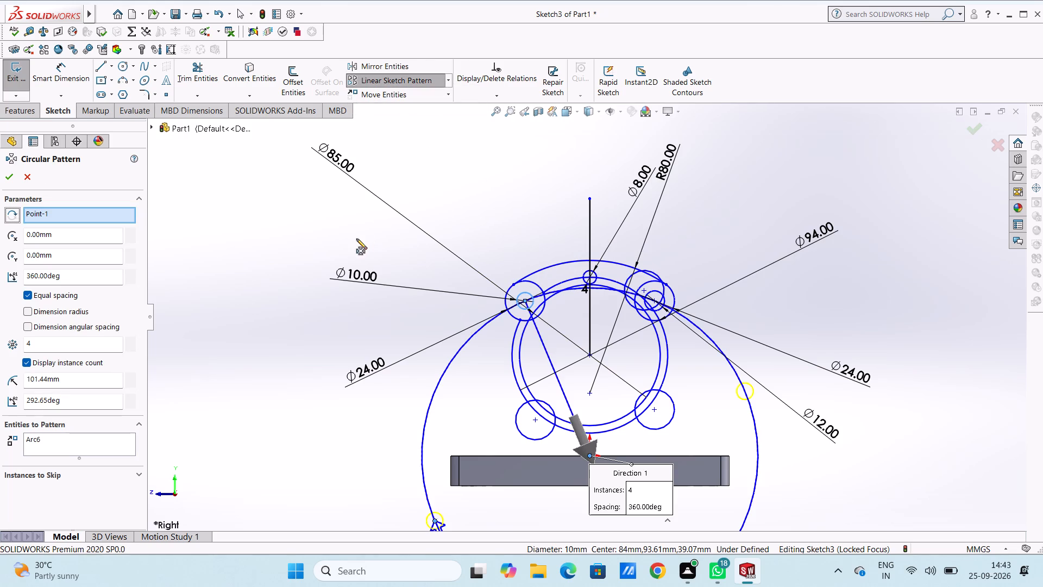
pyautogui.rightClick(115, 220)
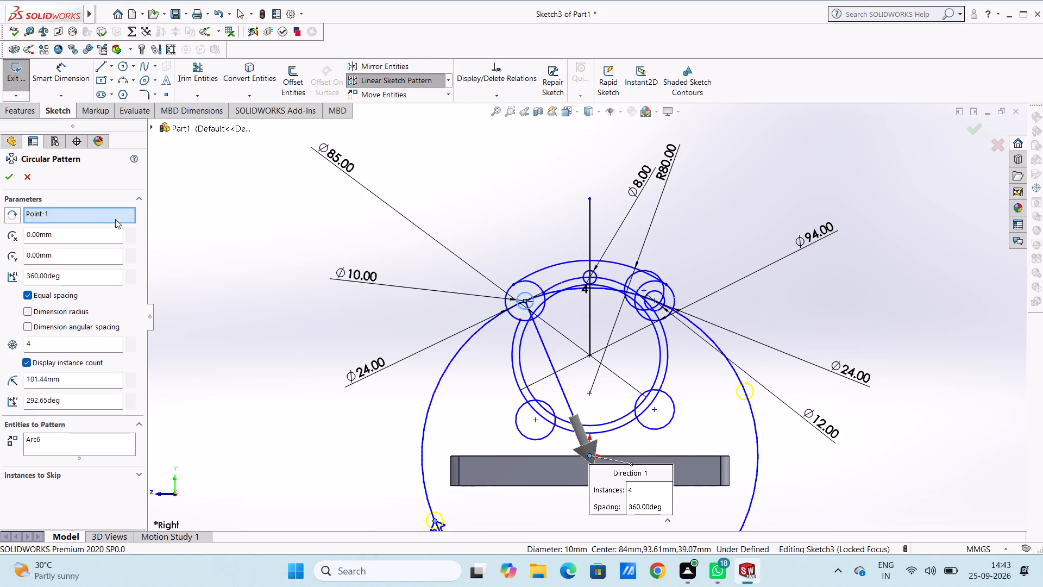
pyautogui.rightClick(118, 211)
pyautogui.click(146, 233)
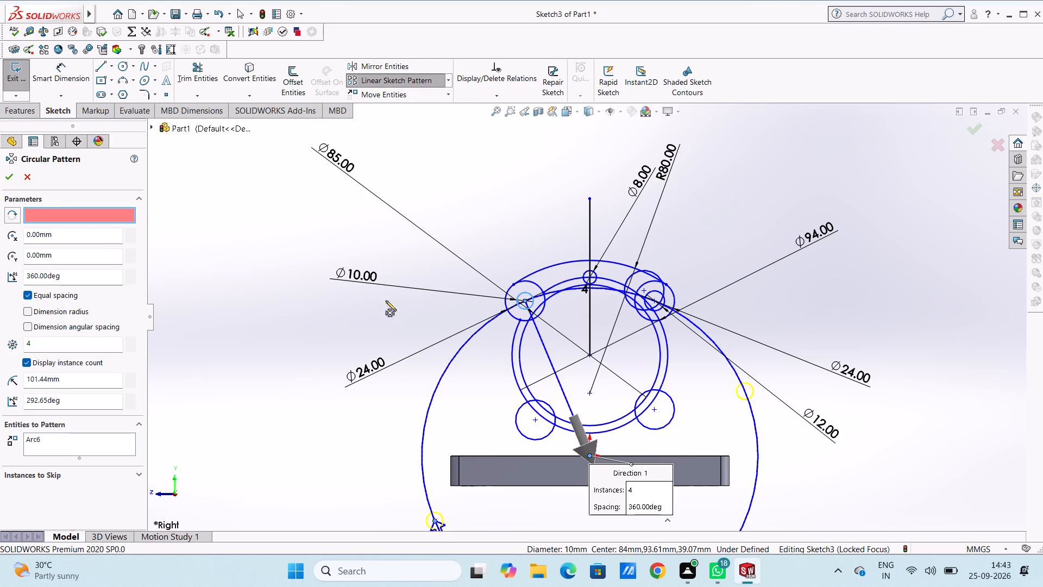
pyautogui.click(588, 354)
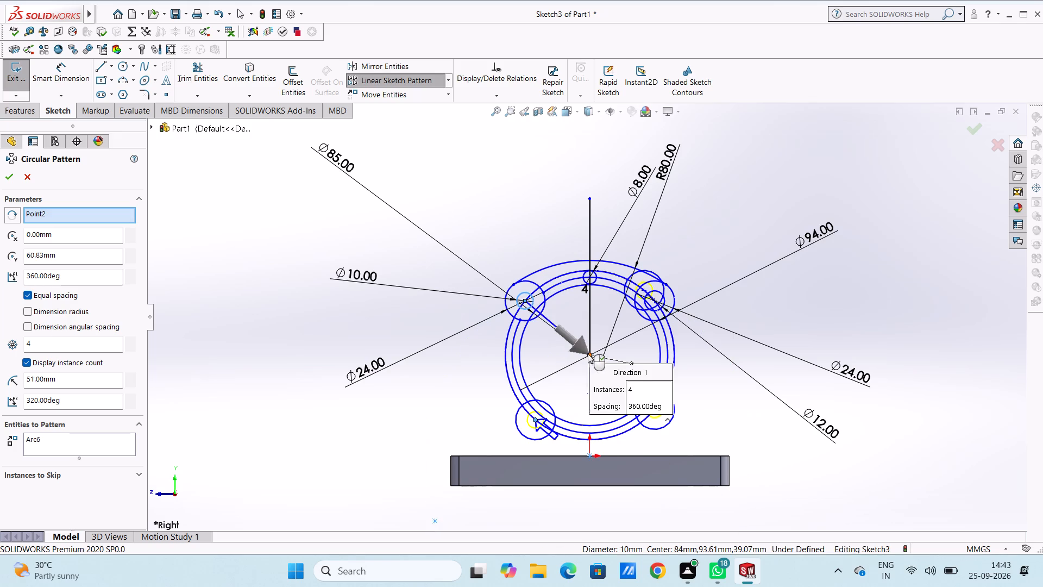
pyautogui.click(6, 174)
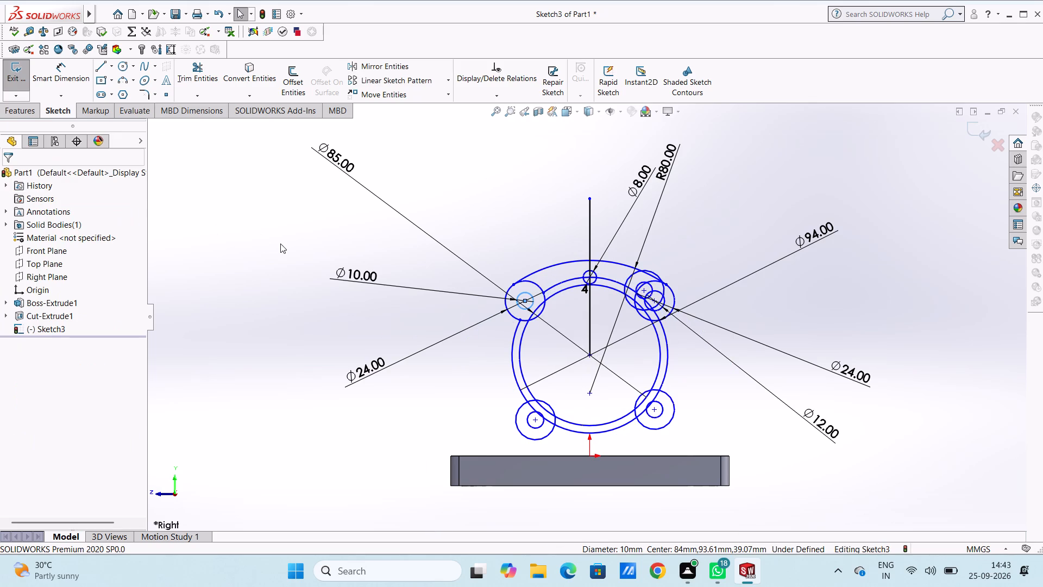
# Undo both circular patterns and the last trim of the left 50° line.
pyautogui.scroll(-6, 639, 265)
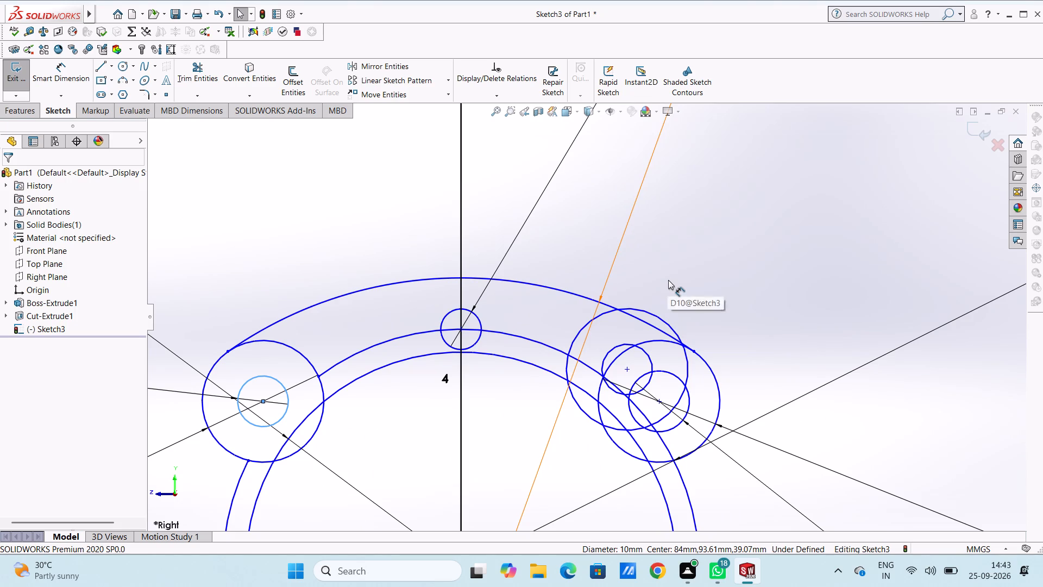
pyautogui.scroll(-4, 668, 280)
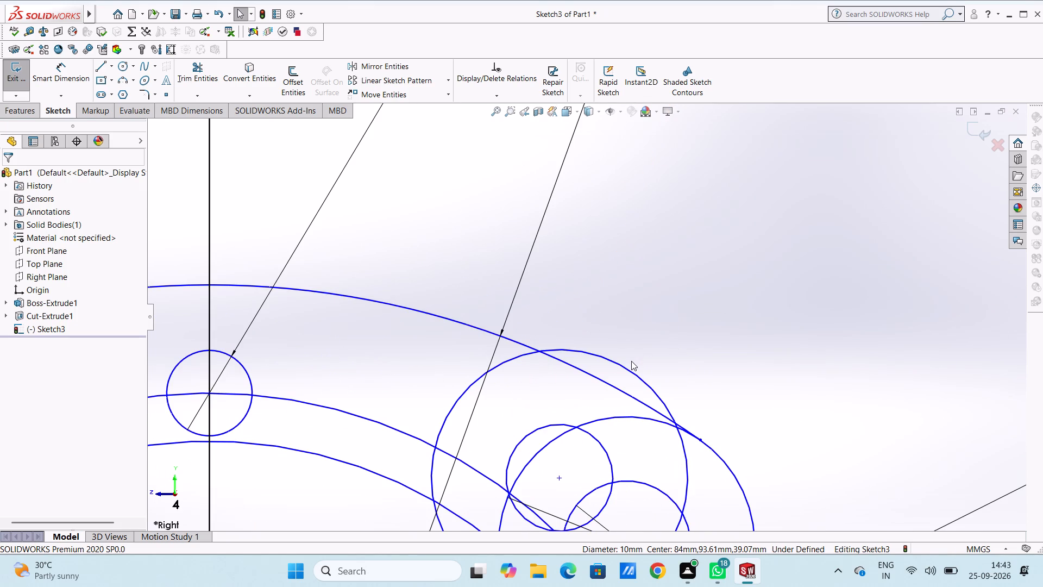
pyautogui.scroll(8, 631, 361)
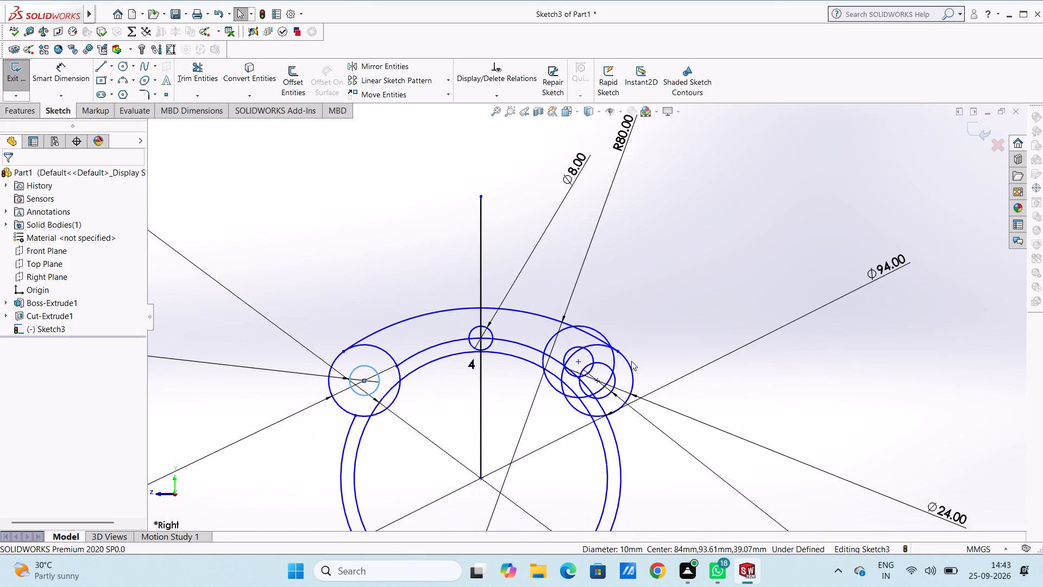
pyautogui.scroll(3, 631, 361)
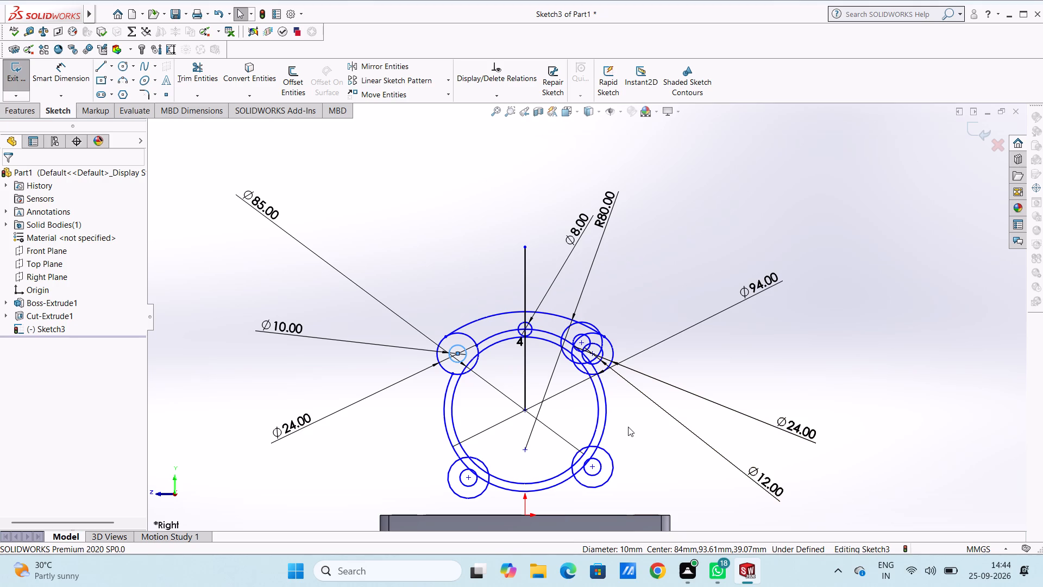
pyautogui.hotkey('ctrl', 'z')
pyautogui.hotkey('ctrl', 'z')
pyautogui.hotkey('ctrl', 'z')
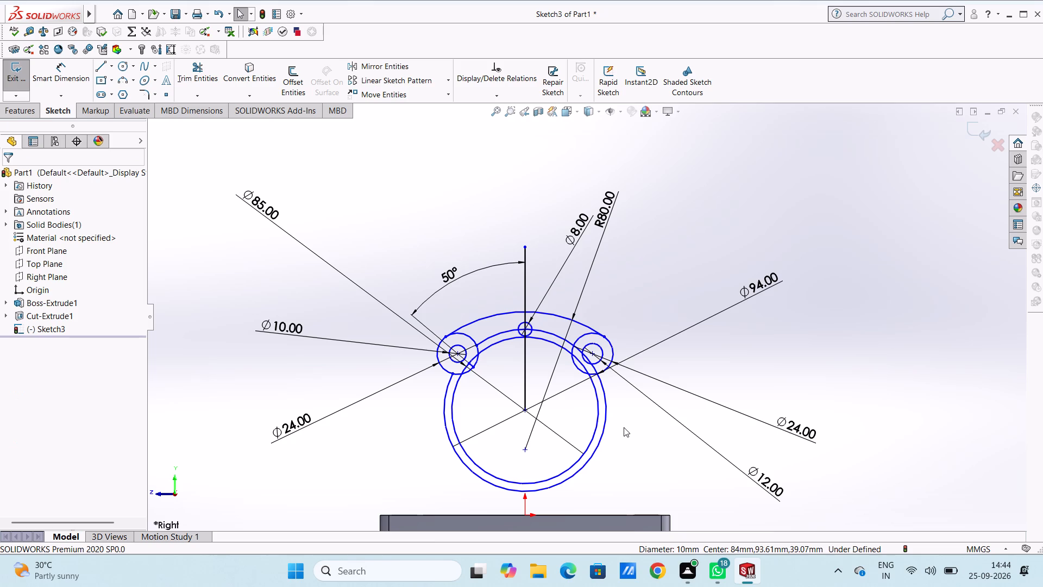
# Sketch a line about 51 mm long from the ring centre to the centre of the right lug circles.
pyautogui.scroll(4, 624, 427)
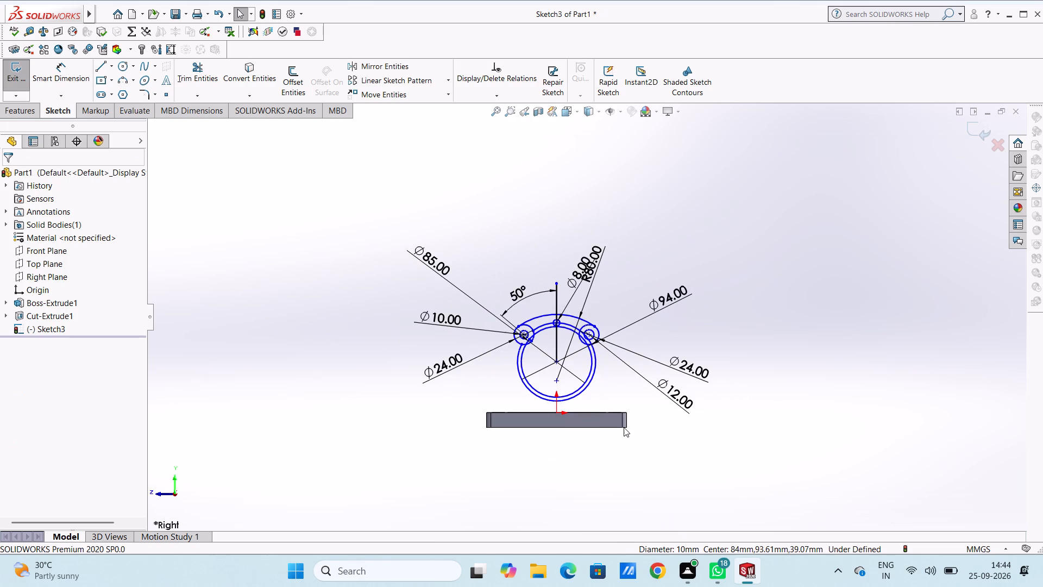
pyautogui.scroll(-4, 552, 303)
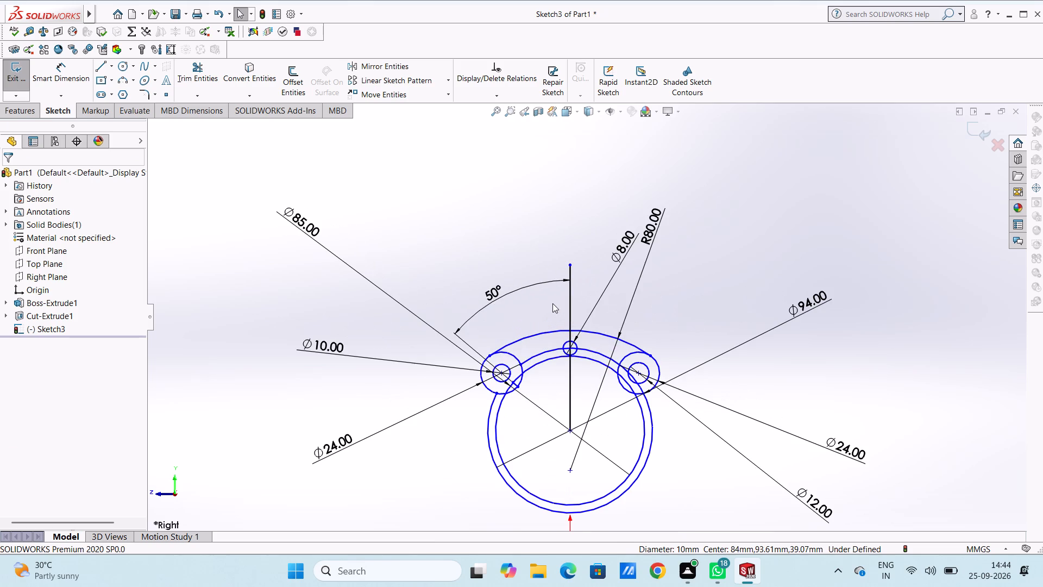
pyautogui.click(96, 65)
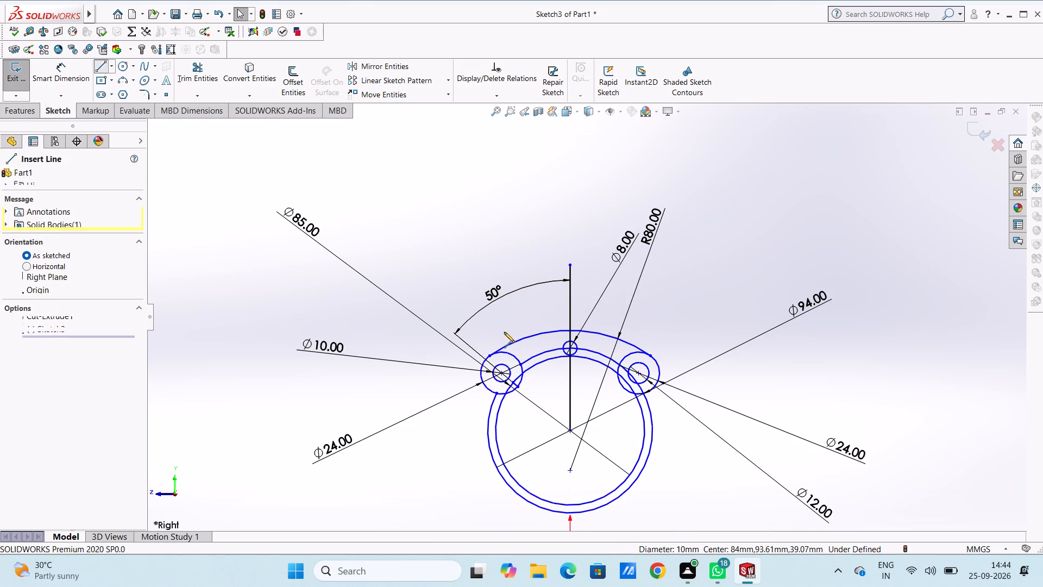
pyautogui.click(569, 430)
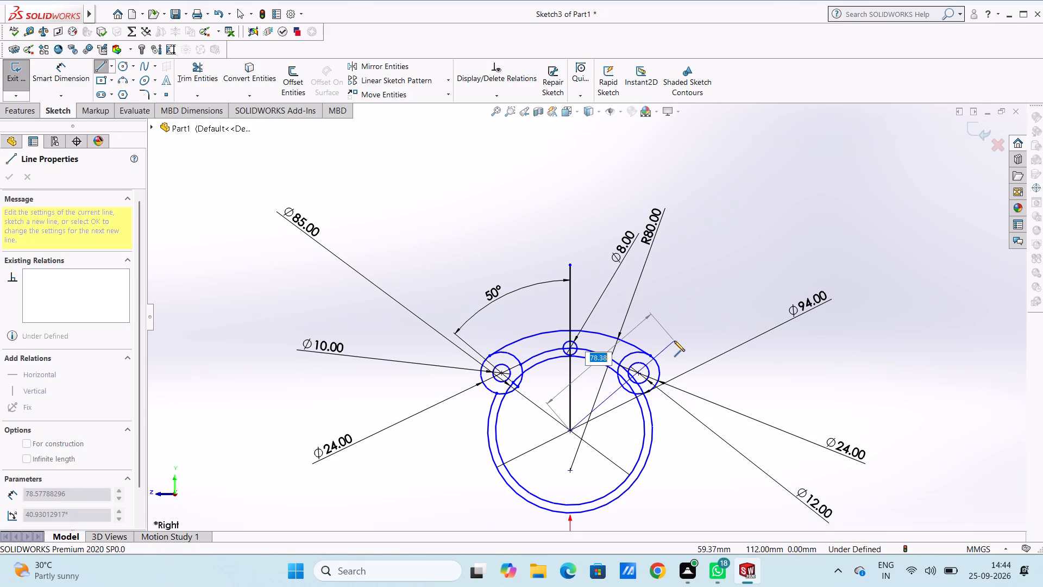
pyautogui.click(638, 373)
pyautogui.press('Escape')
pyautogui.press('Escape')
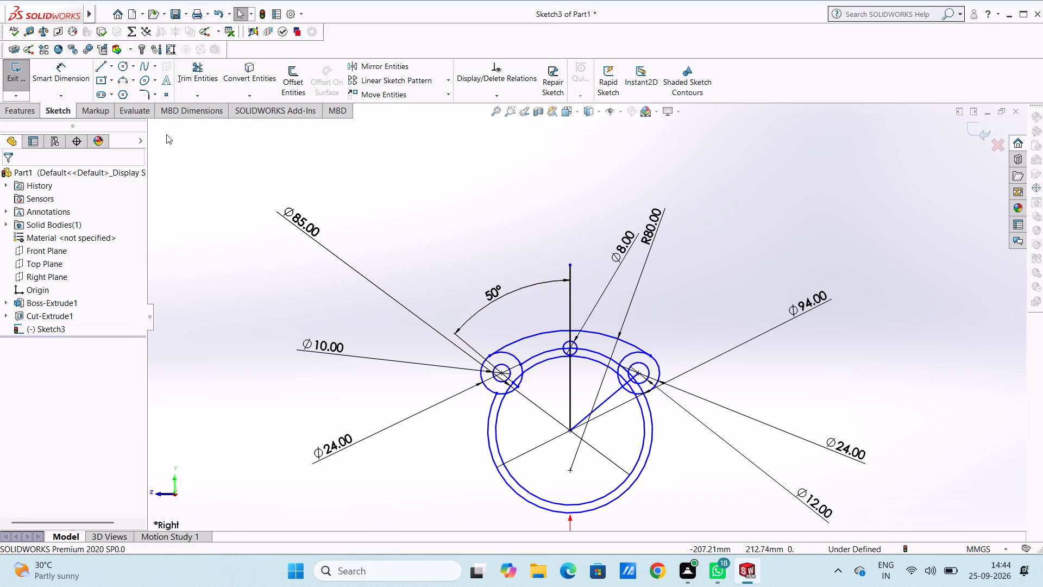
# Dimension the angle between the vertical line and the line running to the right lug centre.
pyautogui.click(74, 82)
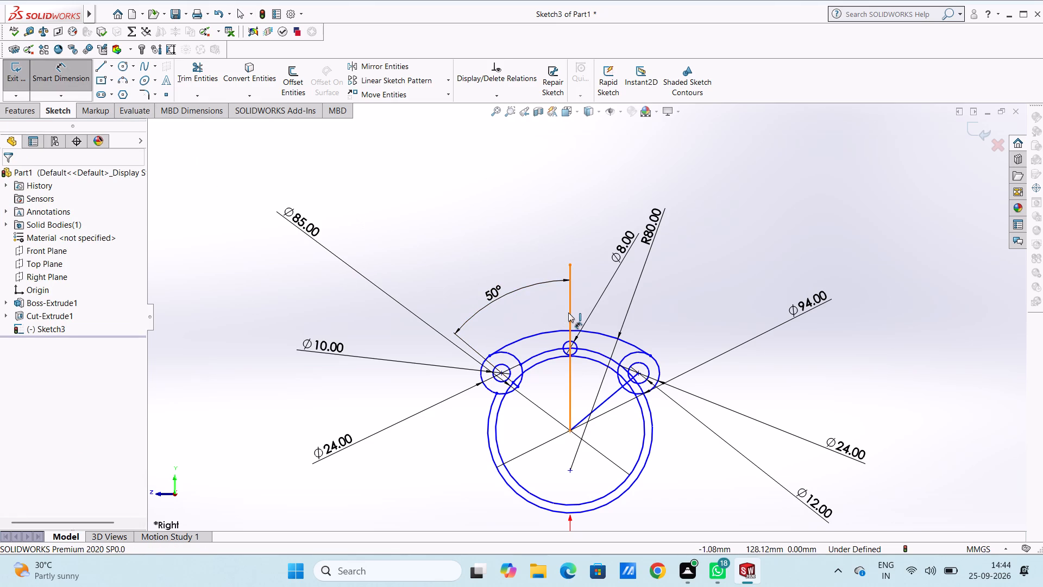
pyautogui.click(568, 313)
pyautogui.click(615, 392)
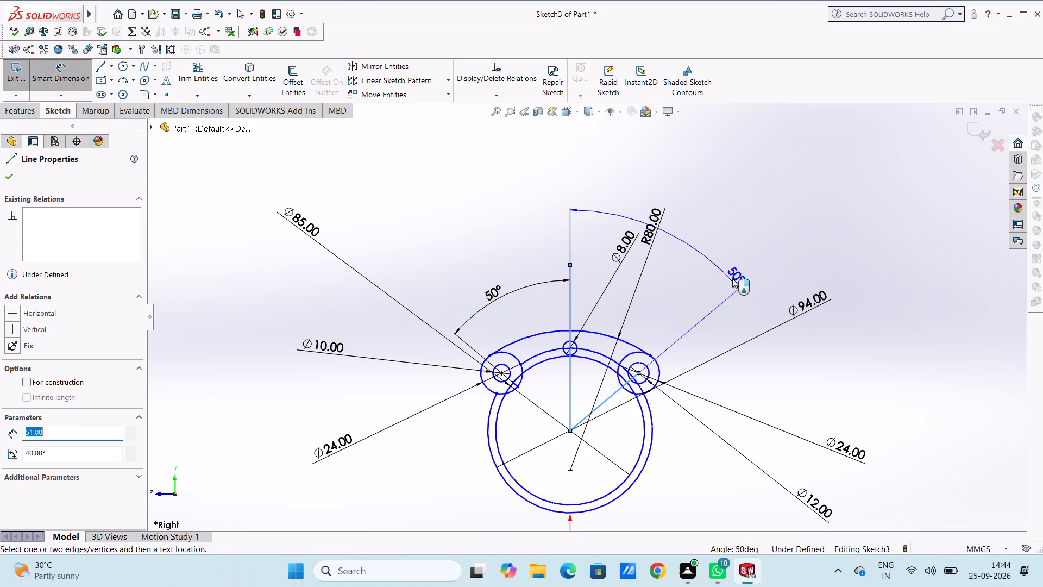
pyautogui.click(732, 277)
pyautogui.click(686, 257)
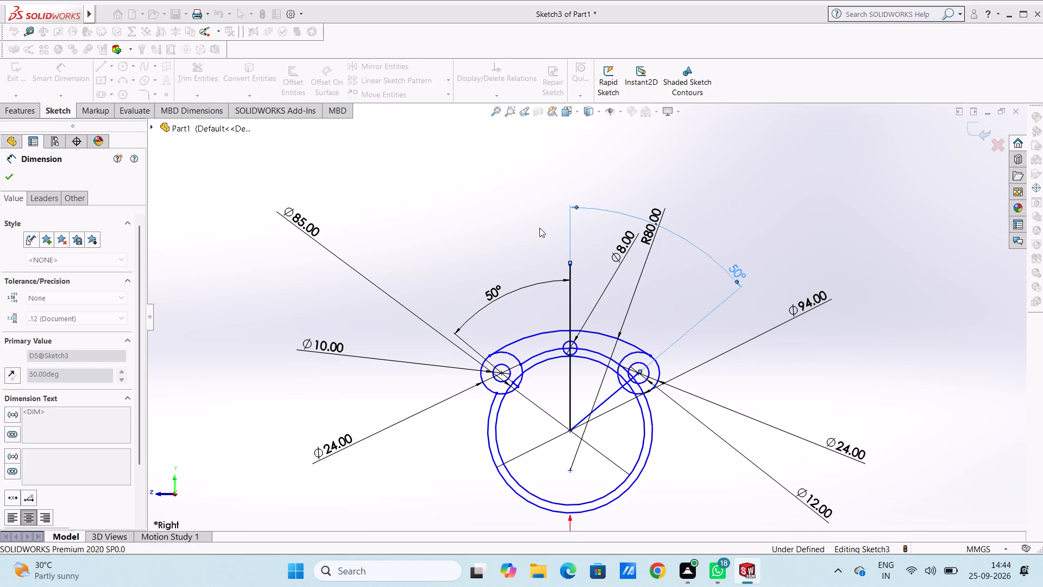
pyautogui.click(467, 218)
# Dimension the height of the ring centre above the base frame's bottom edge as 60 mm.
pyautogui.scroll(5, 497, 304)
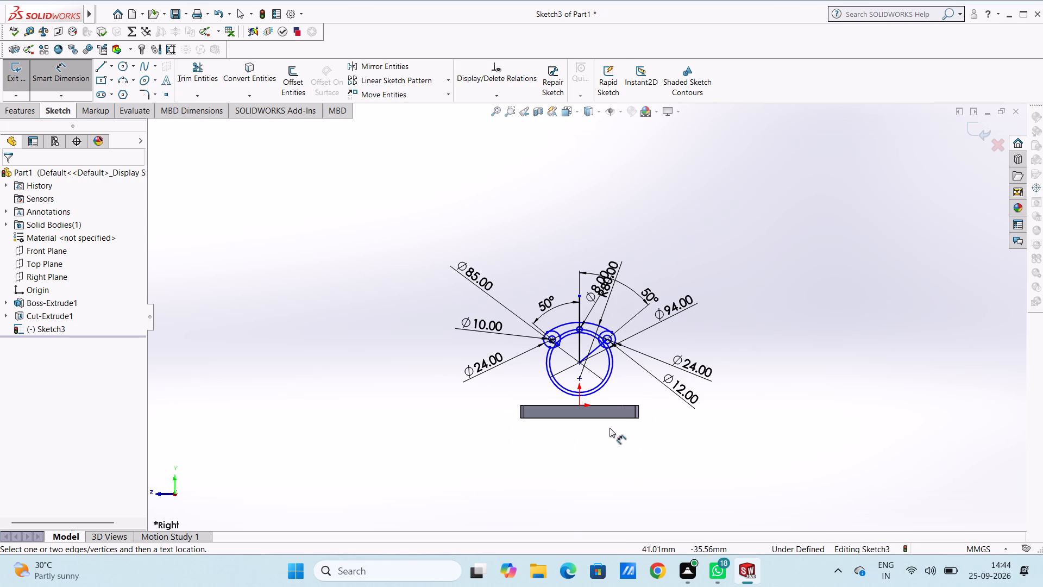
pyautogui.scroll(-5, 610, 412)
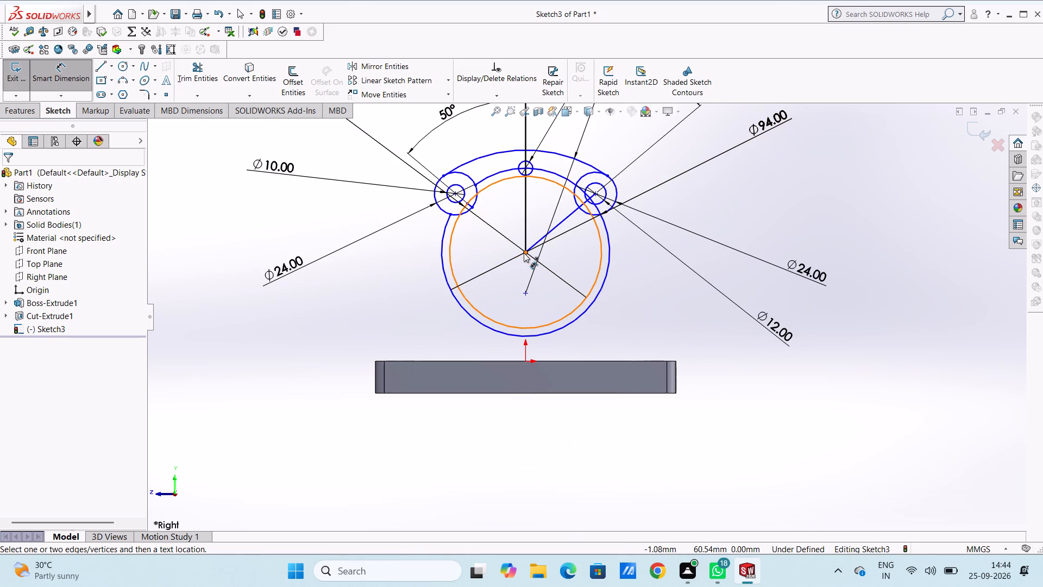
pyautogui.click(524, 253)
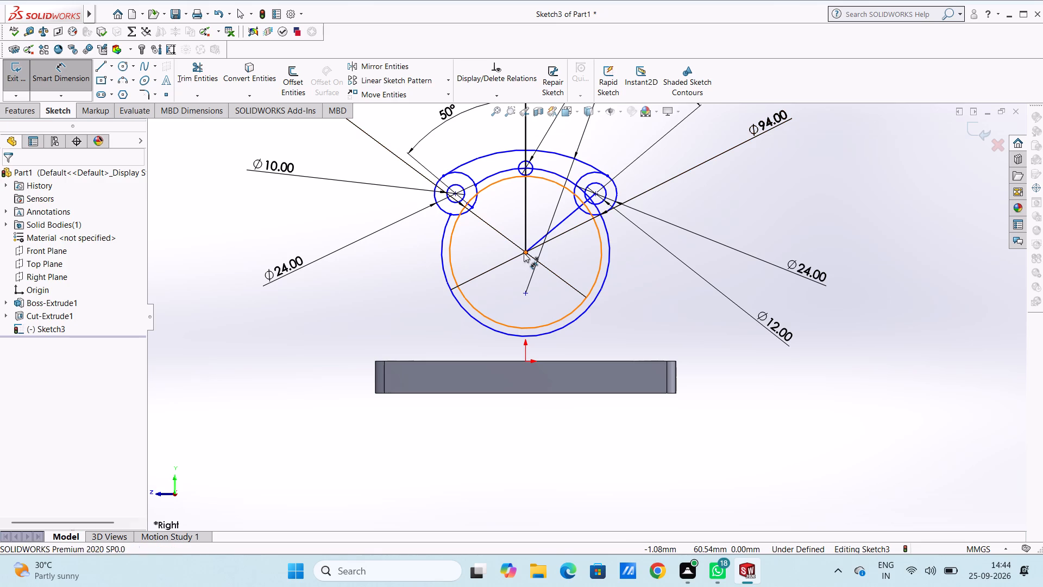
pyautogui.click(525, 392)
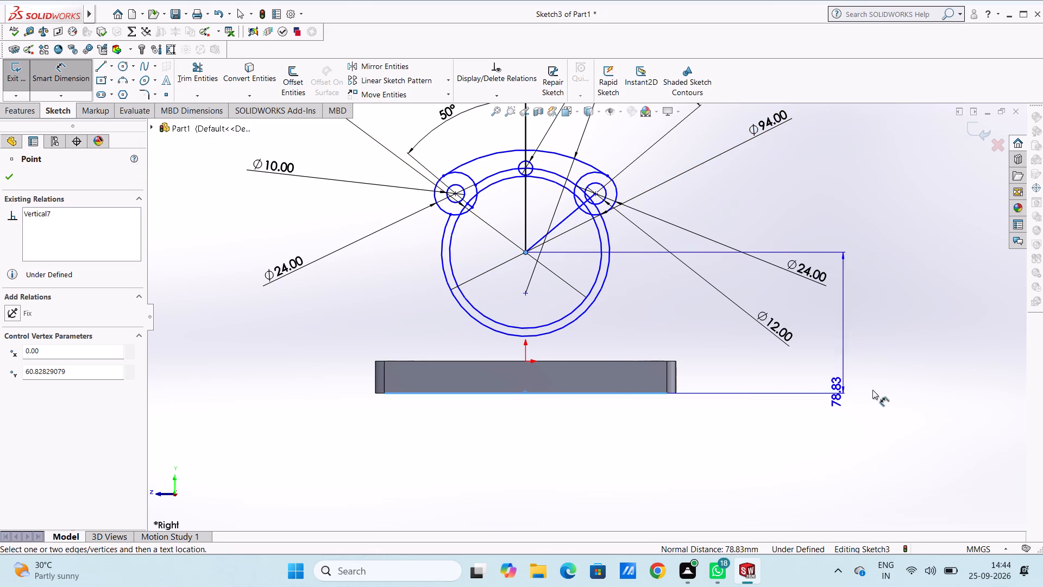
pyautogui.click(959, 385)
pyautogui.write('60')
pyautogui.press('Return')
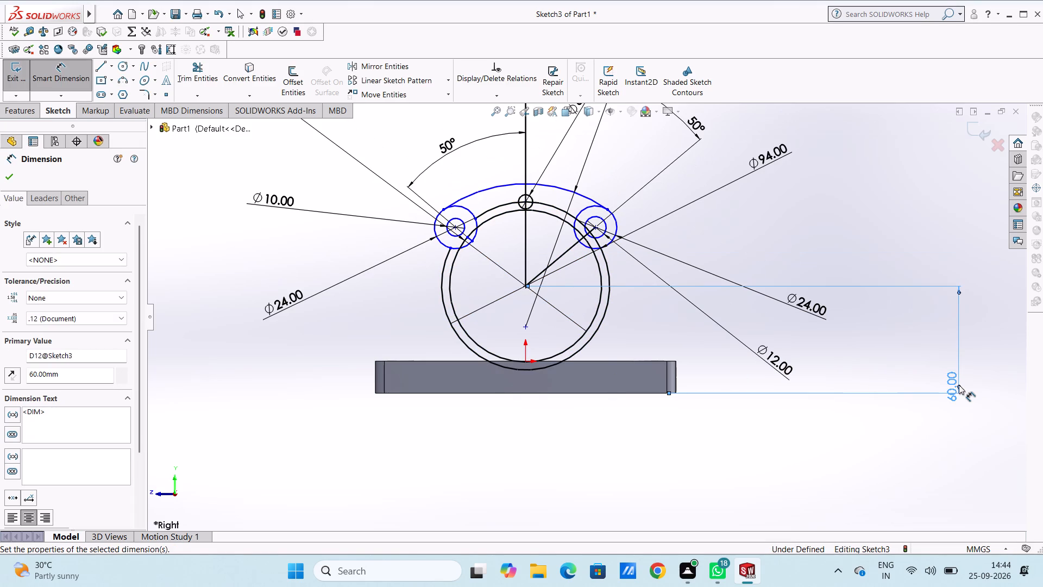
pyautogui.click(923, 349)
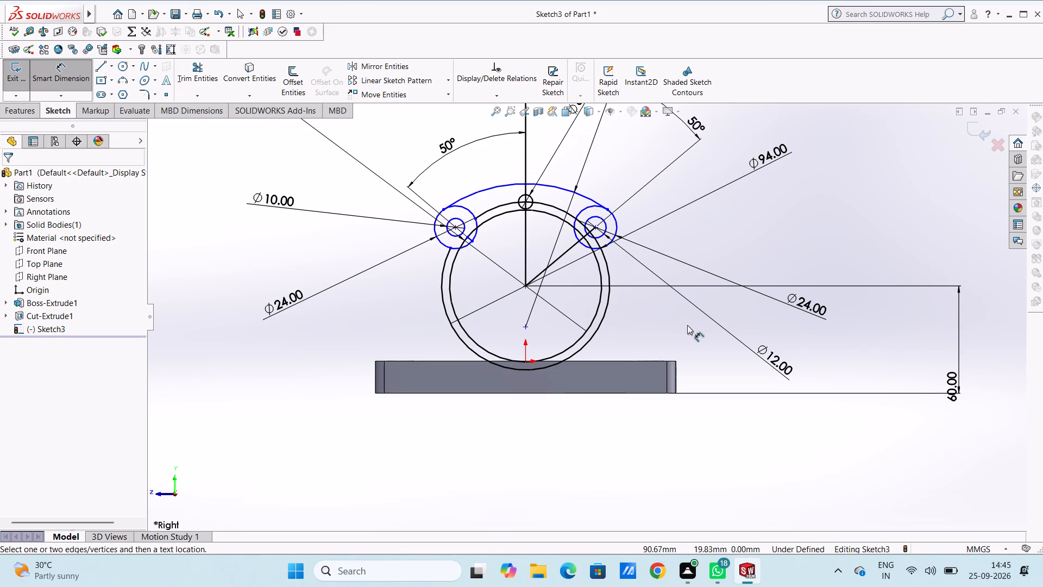
# Set the height of the ring centre above the base's bottom edge to 50 mm.
pyautogui.doubleClick(960, 373)
pyautogui.write('50')
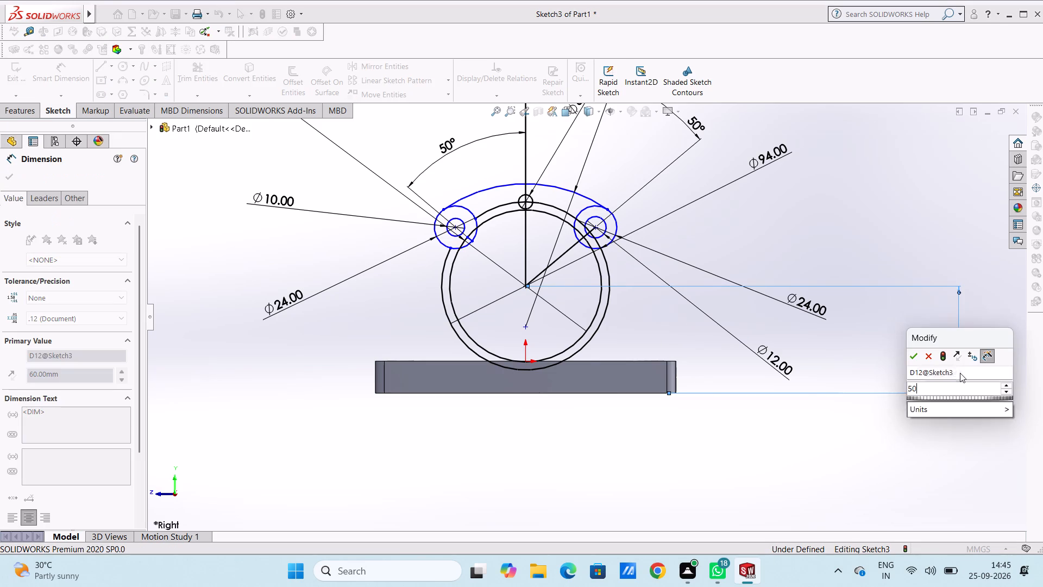
pyautogui.press('Return')
pyautogui.click(896, 363)
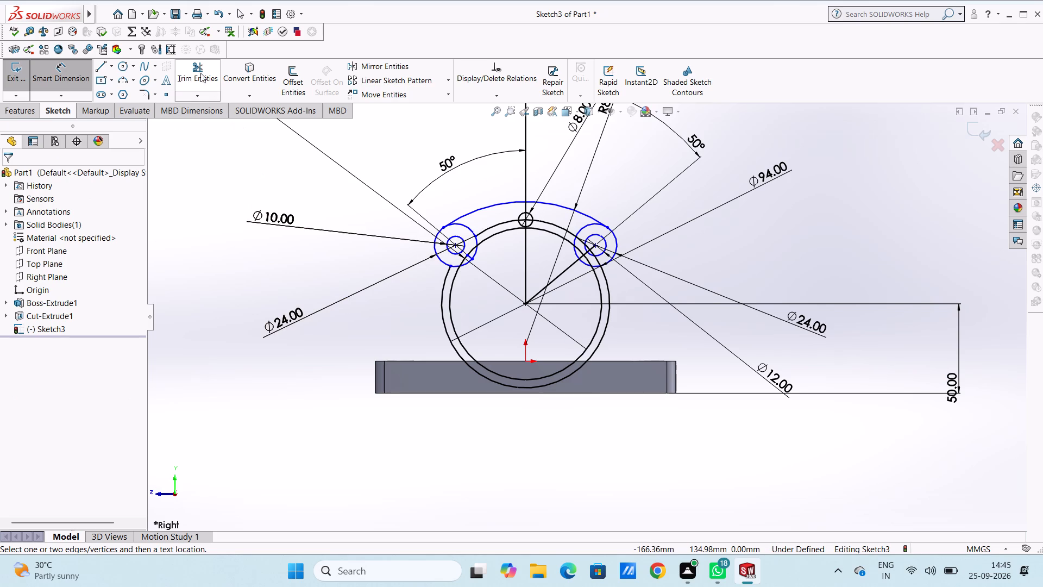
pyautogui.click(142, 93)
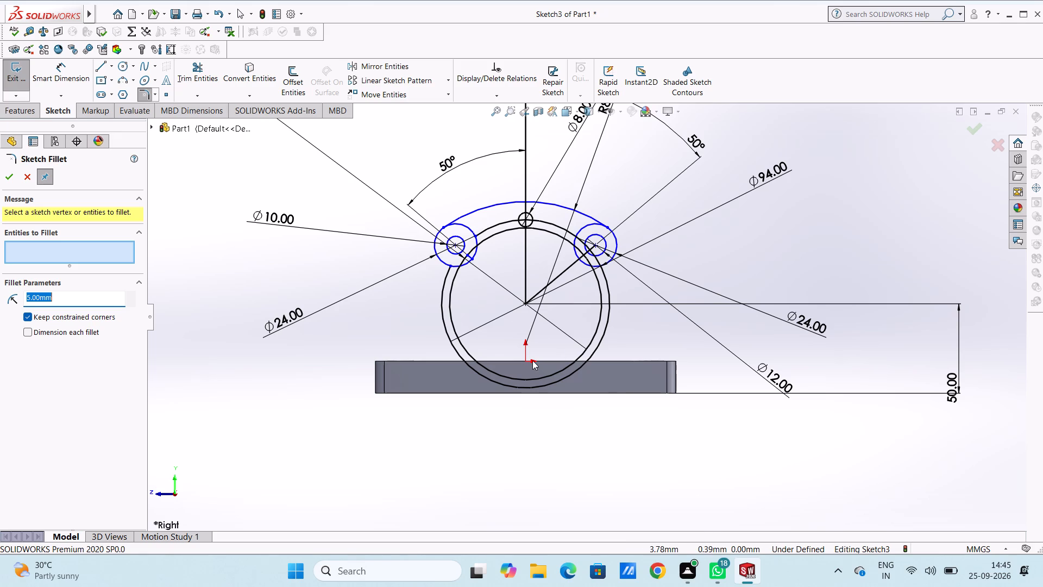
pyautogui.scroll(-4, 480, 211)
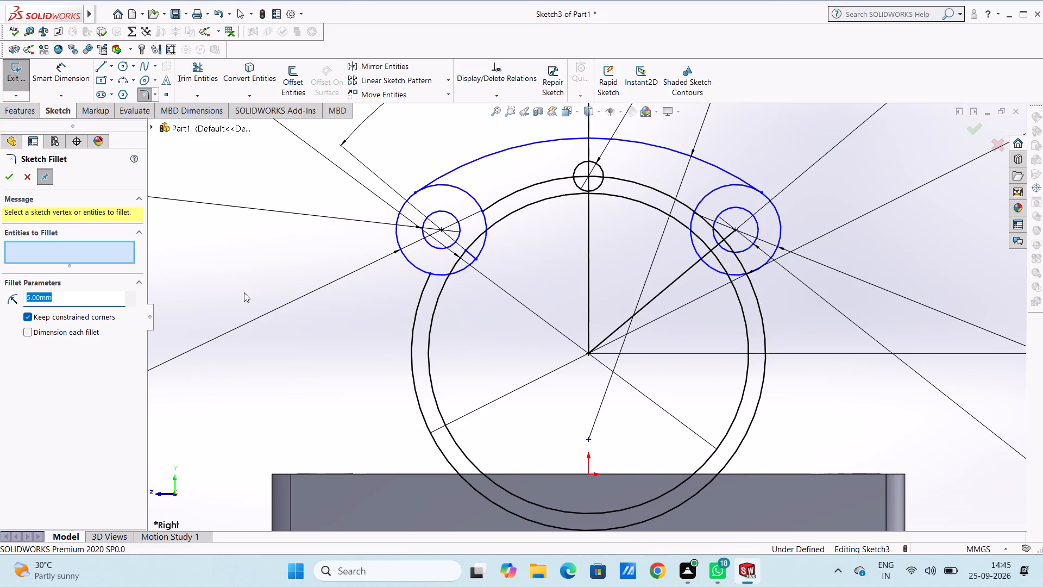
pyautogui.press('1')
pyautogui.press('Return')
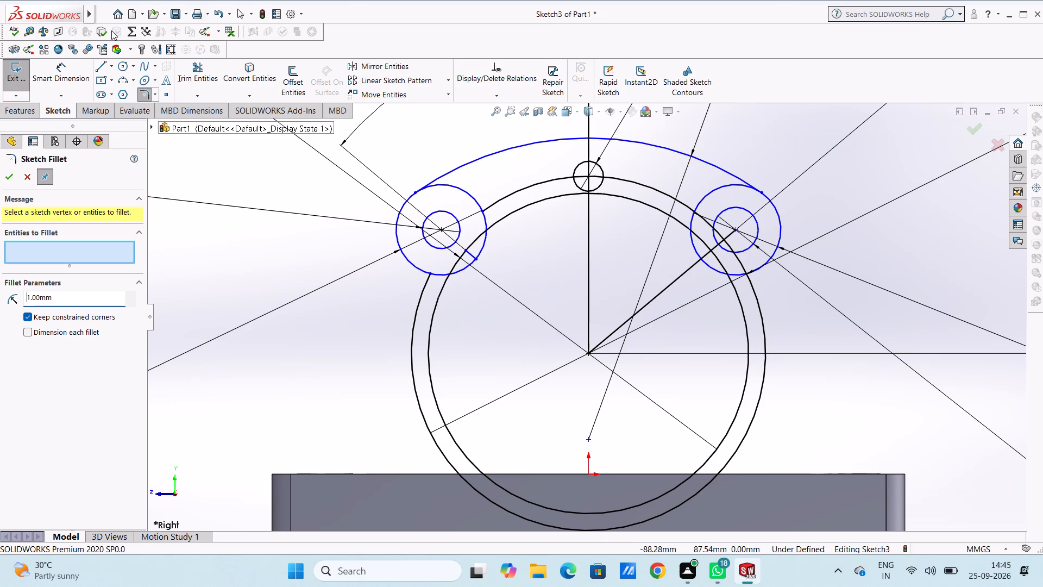
# Sketch a closed four-line outline about 156.5 mm wide and 18 mm high over the base frame's side face.
pyautogui.click(96, 66)
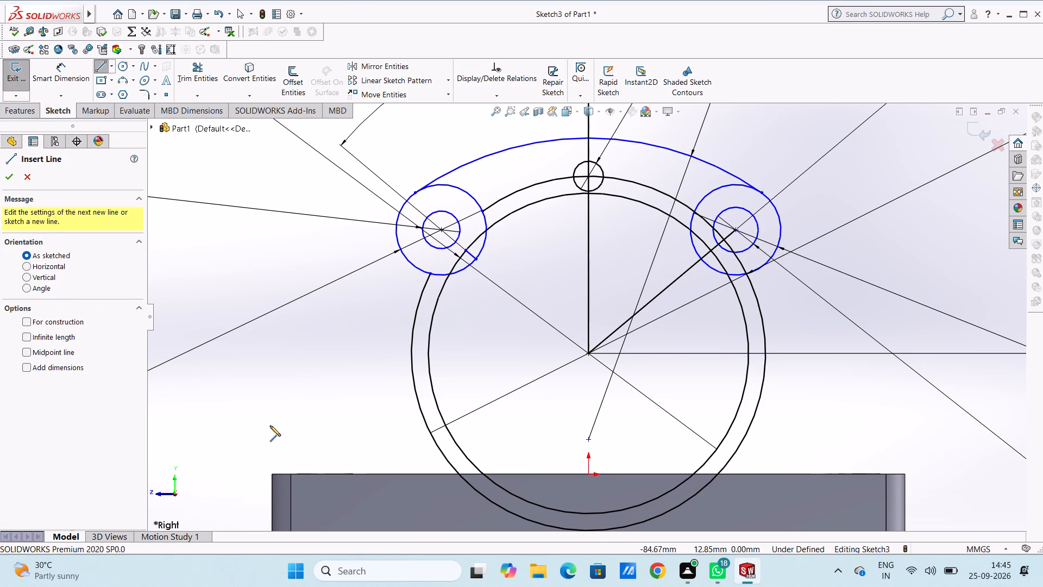
pyautogui.scroll(5, 270, 426)
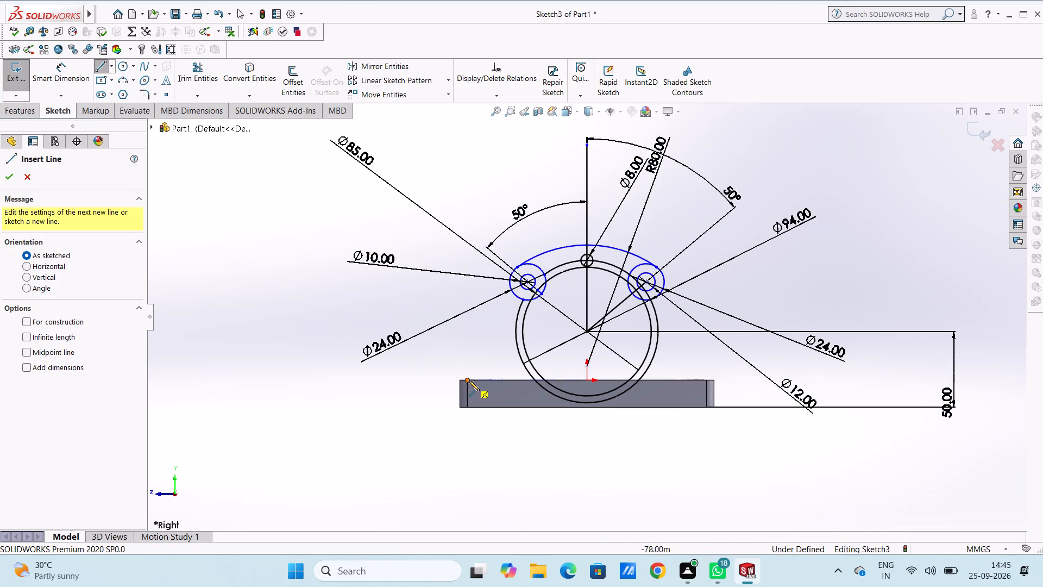
pyautogui.click(469, 380)
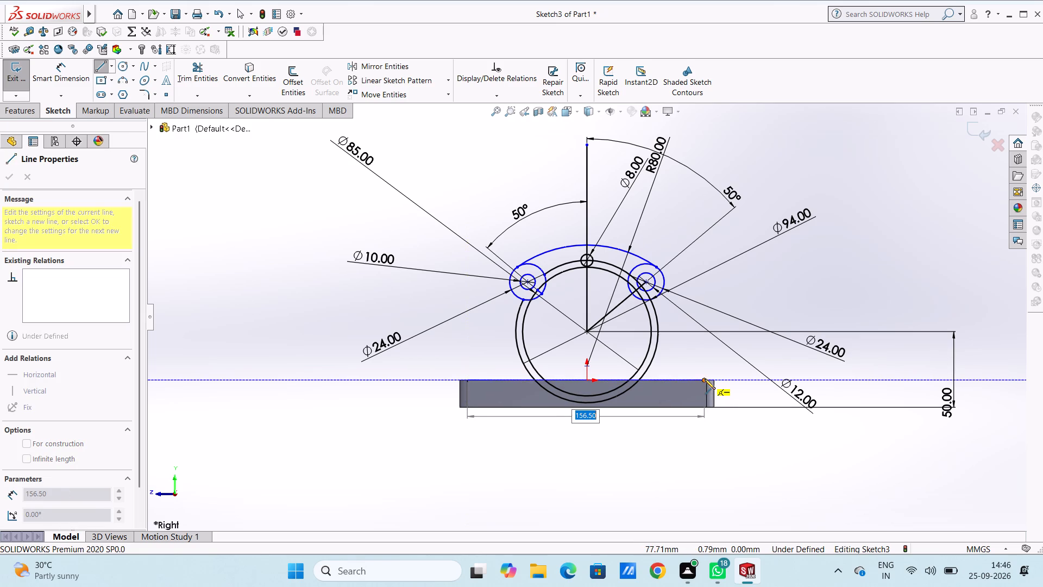
pyautogui.click(705, 379)
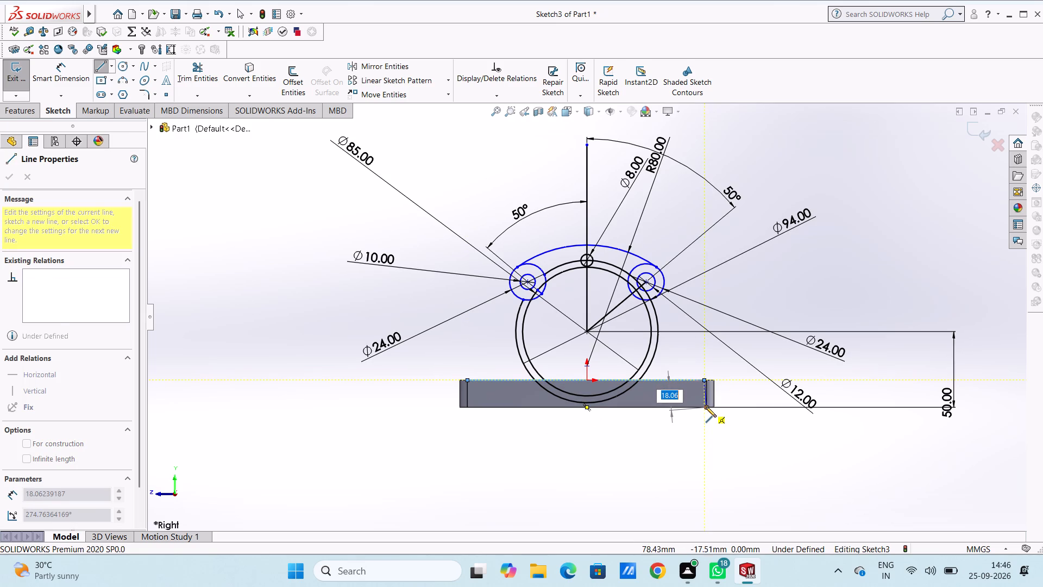
pyautogui.click(702, 408)
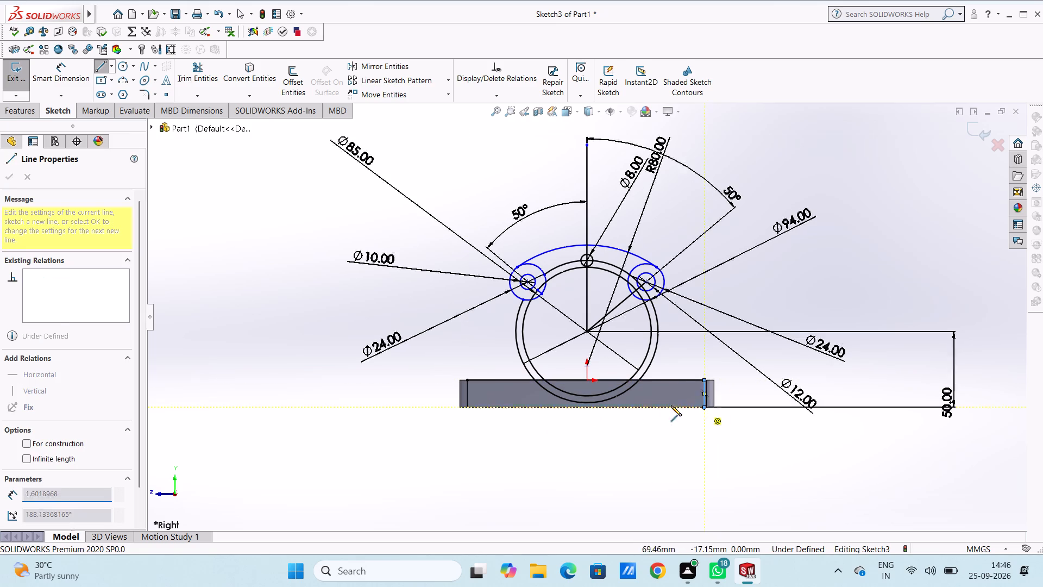
pyautogui.click(469, 407)
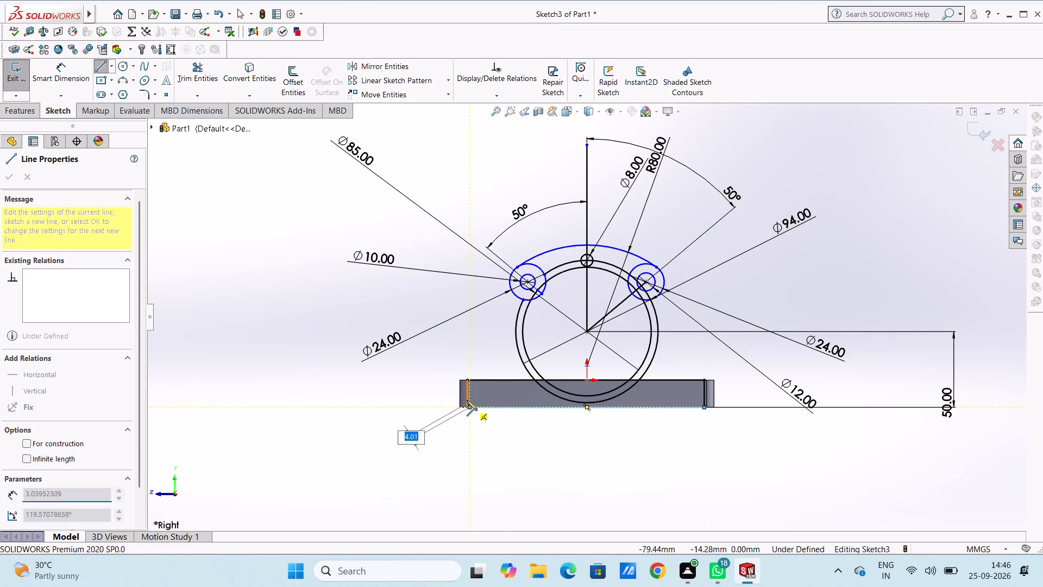
pyautogui.click(467, 379)
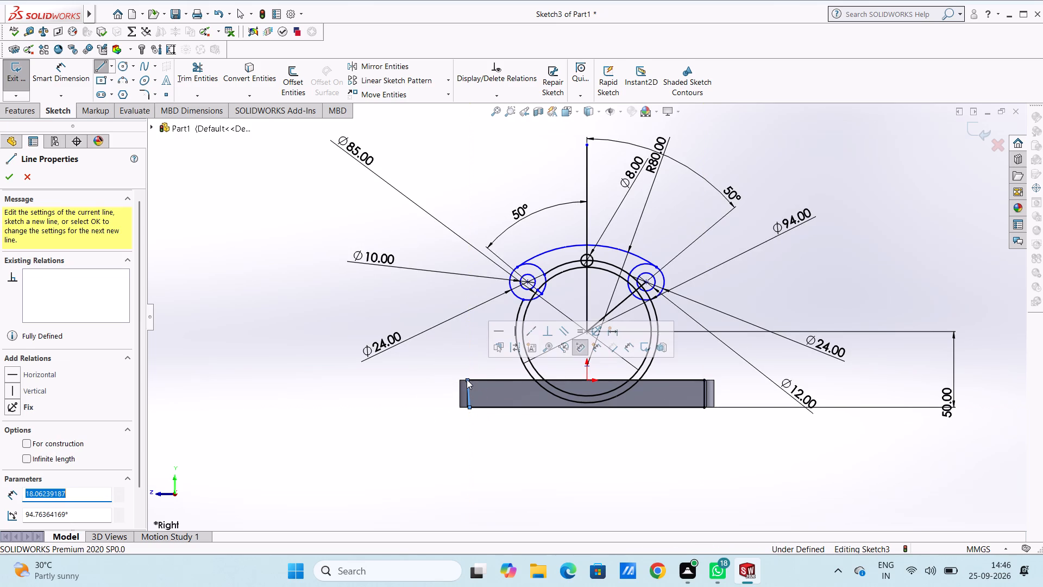
pyautogui.press('Escape')
pyautogui.press('Escape')
pyautogui.press('Escape')
# Trim away the outer ring circle's arc below the base's top line.
pyautogui.scroll(-4, 630, 357)
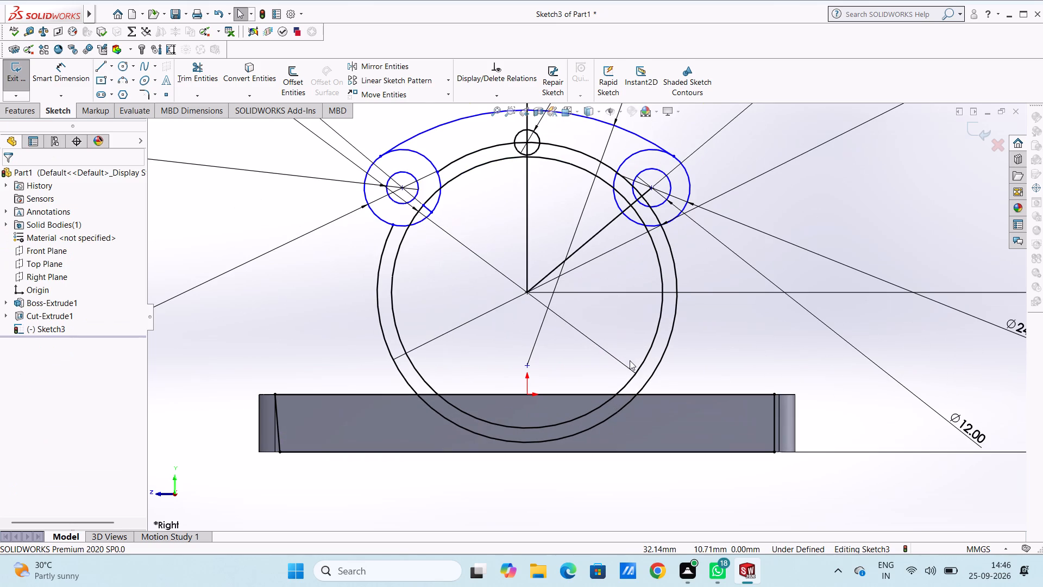
pyautogui.scroll(-1, 616, 305)
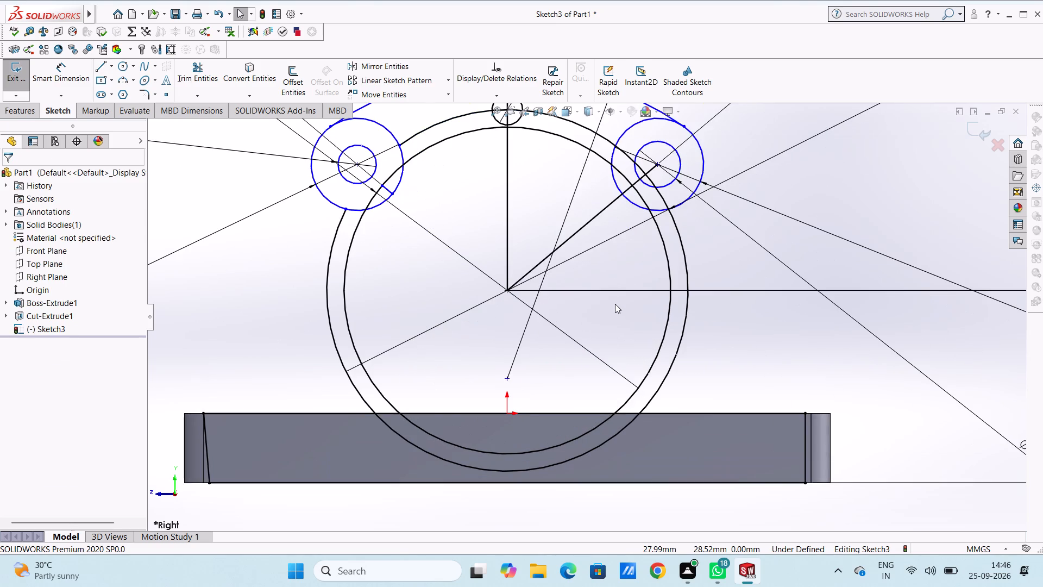
pyautogui.scroll(3, 615, 304)
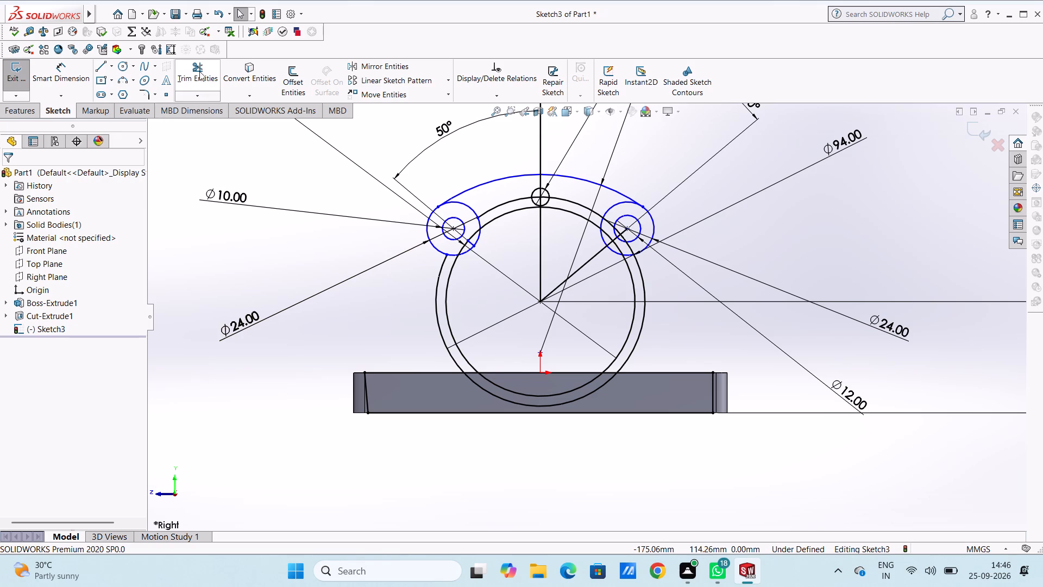
pyautogui.click(200, 68)
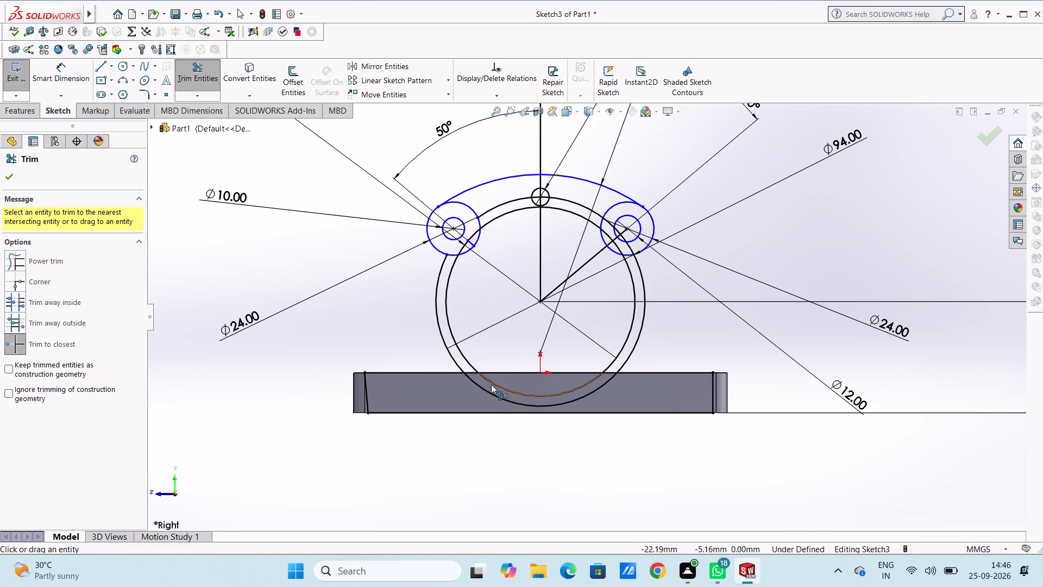
pyautogui.click(487, 391)
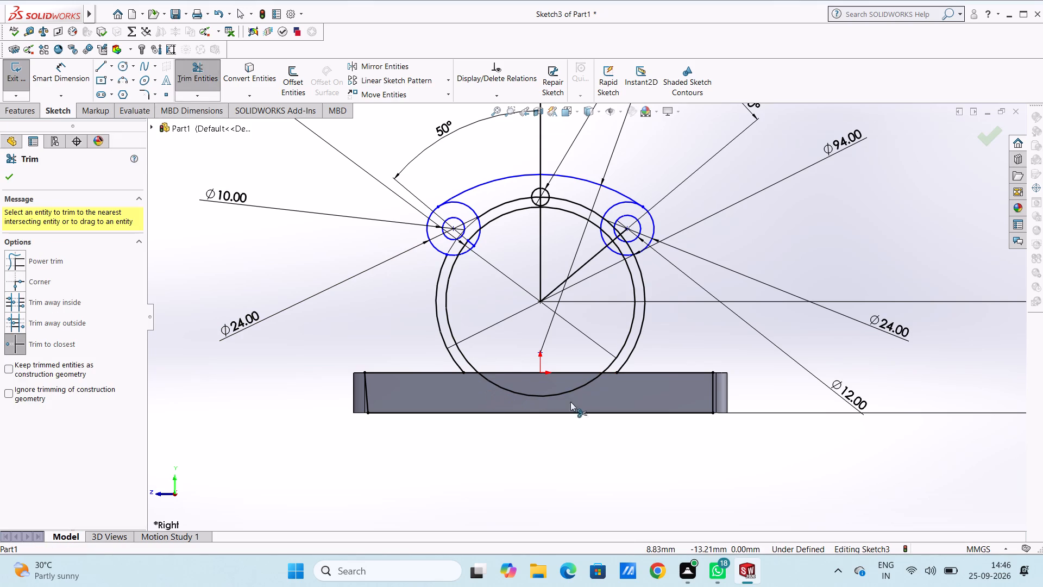
pyautogui.scroll(-6, 611, 382)
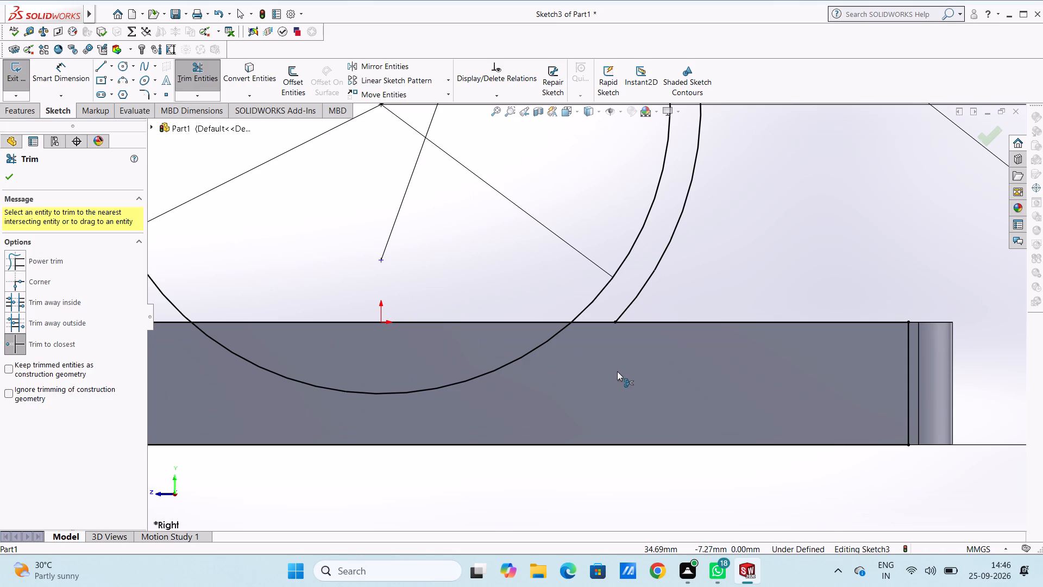
pyautogui.press('Escape')
pyautogui.press('Escape')
pyautogui.scroll(4, 617, 371)
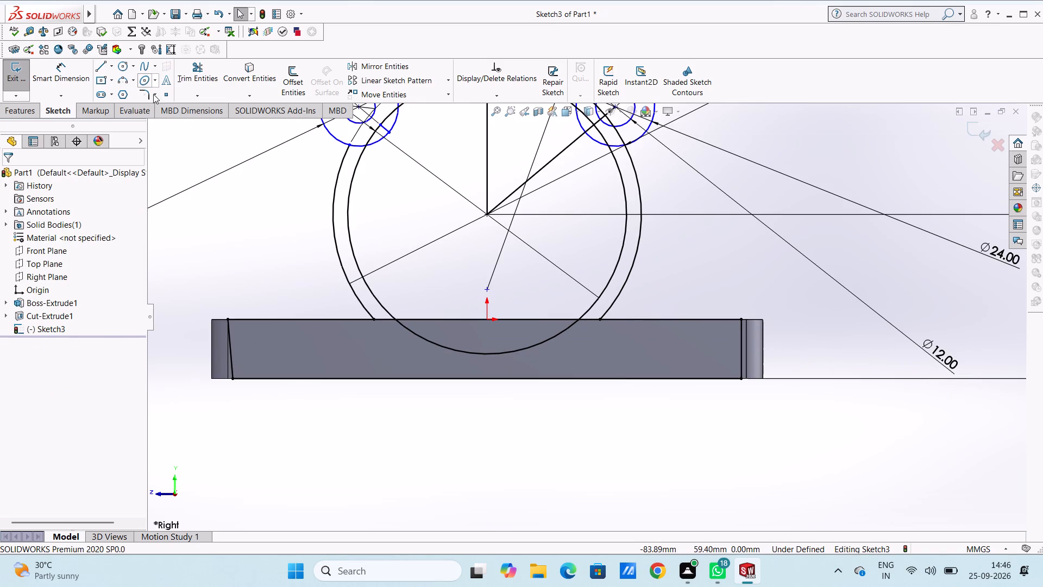
# Set the sketch fillet radius to 12 mm.
pyautogui.click(145, 97)
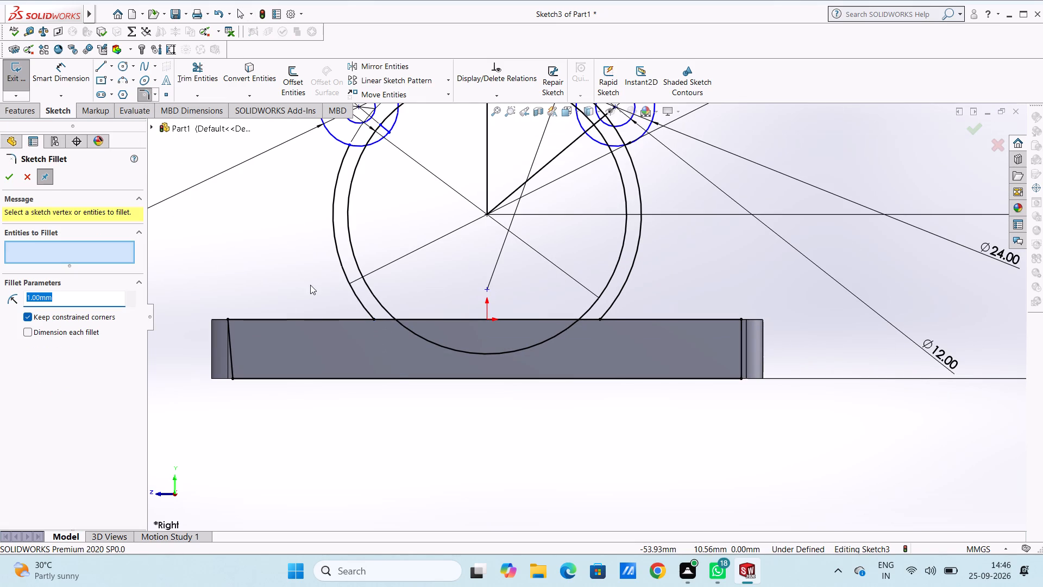
pyautogui.write('12')
pyautogui.press('Return')
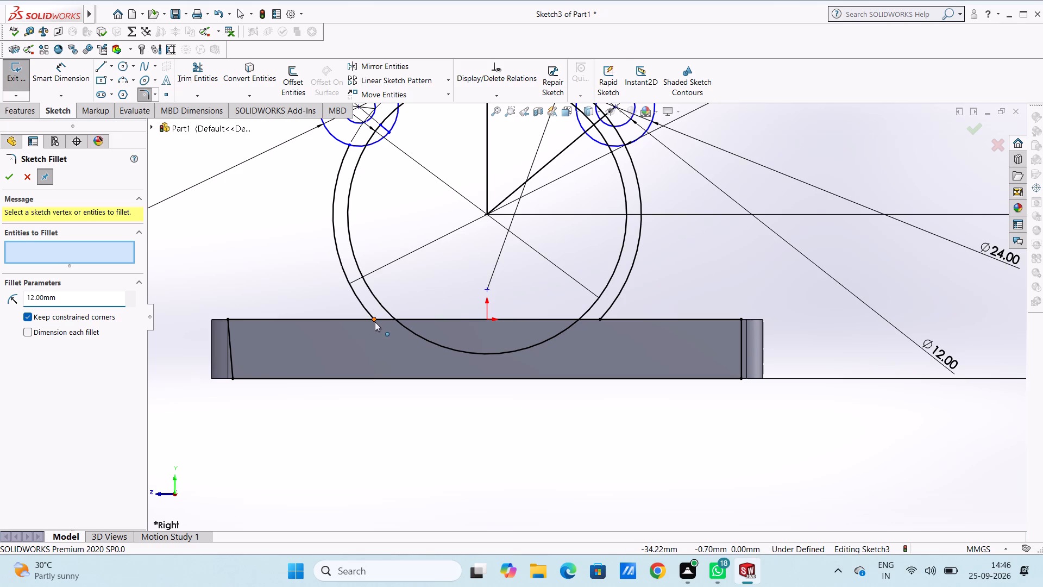
# Trim away the base's top line between the two ends of the outer ring arc.
pyautogui.click(212, 77)
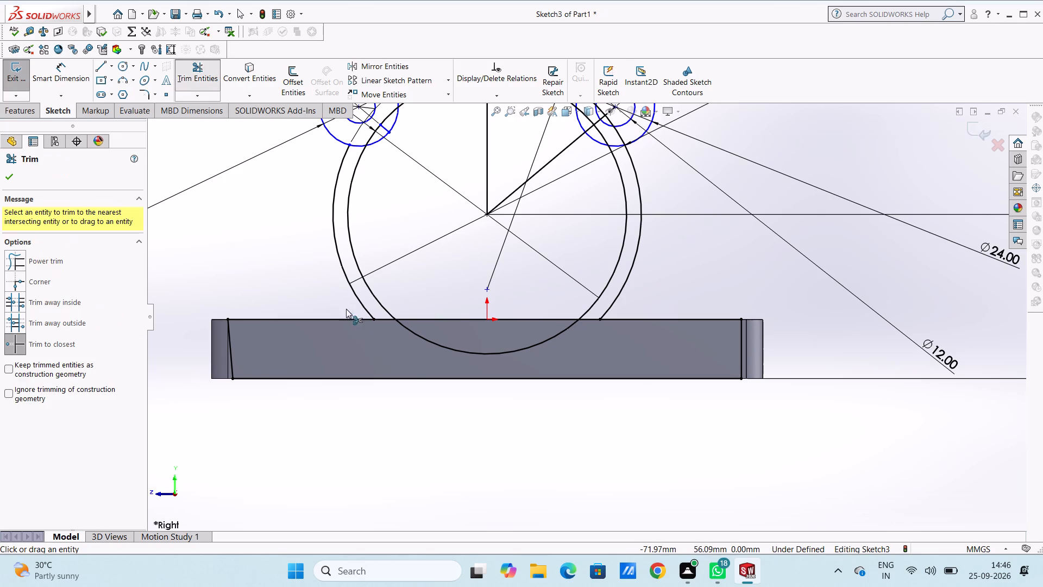
pyautogui.scroll(-2, 421, 346)
pyautogui.click(382, 302)
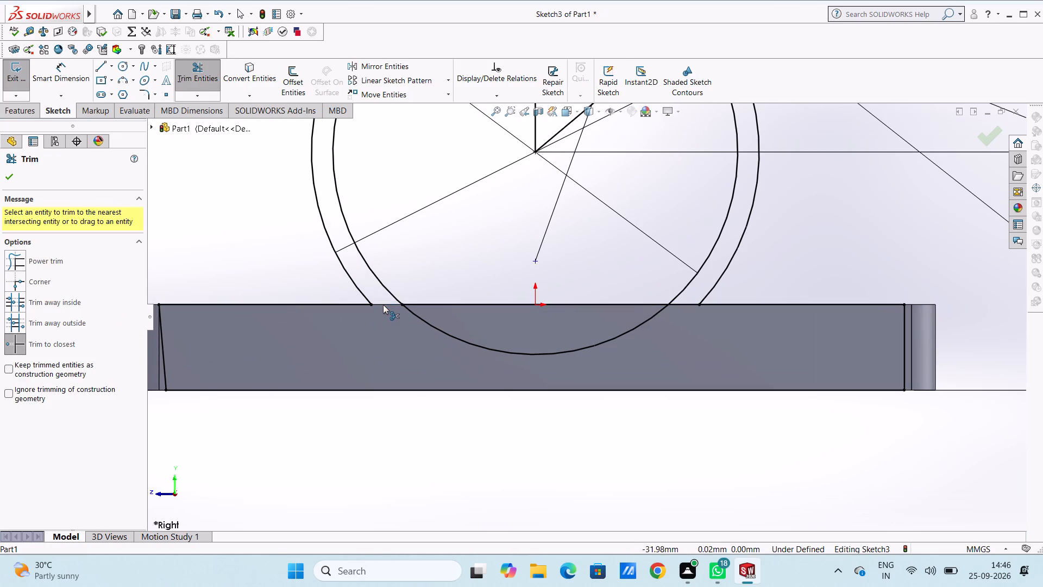
pyautogui.click(682, 304)
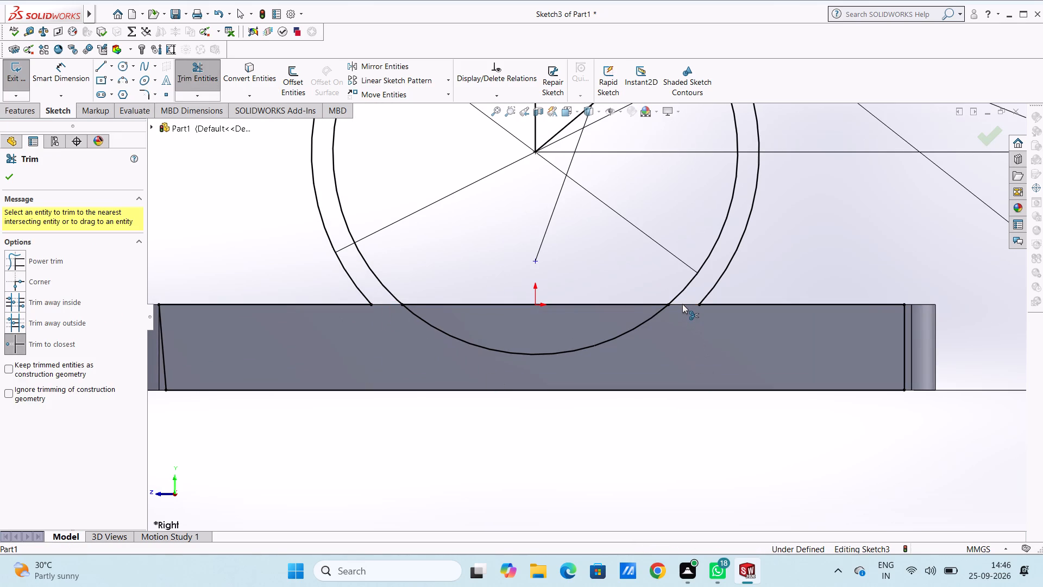
pyautogui.click(623, 303)
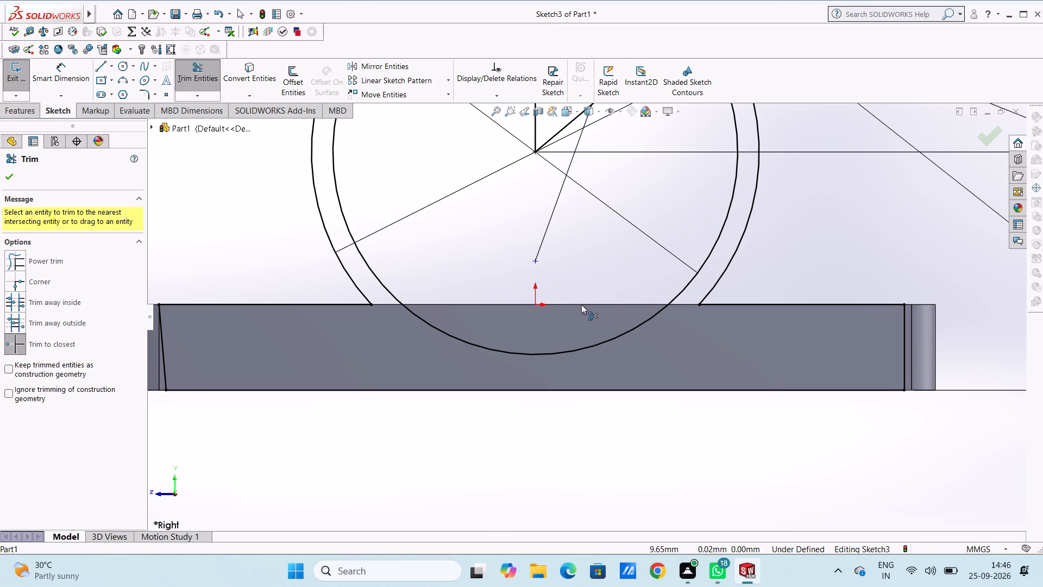
pyautogui.moveTo(580, 307); pyautogui.dragTo(565, 311)
# Fillet both corners where the outer ring arc meets the base's top line with a 12 mm radius.
pyautogui.click(139, 92)
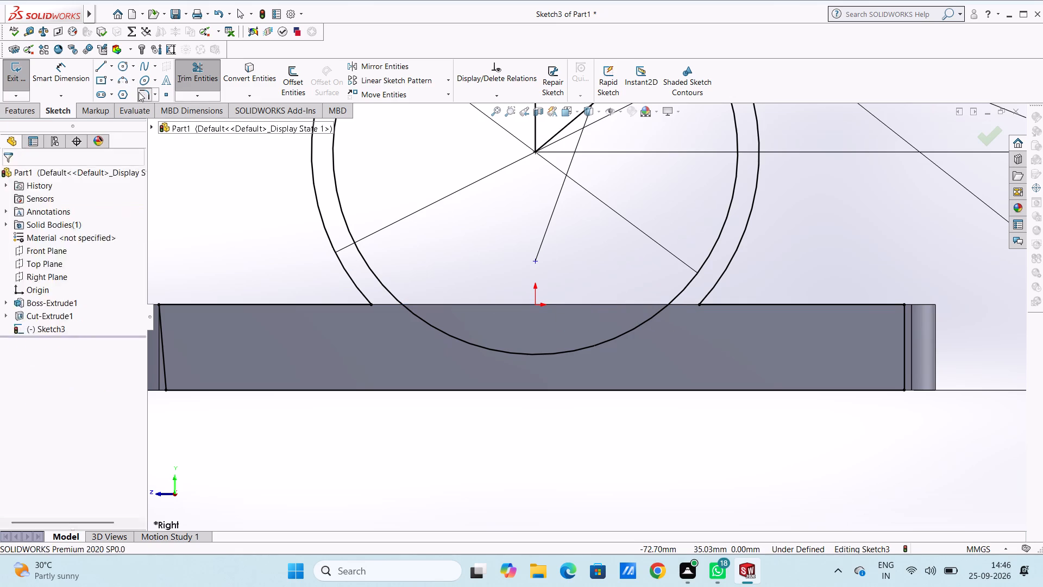
pyautogui.click(369, 304)
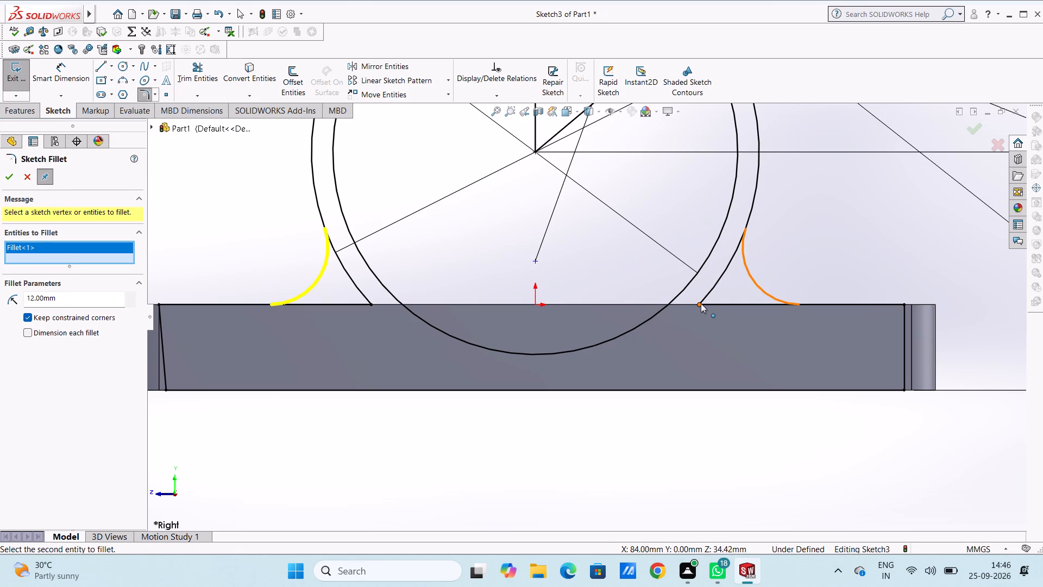
pyautogui.click(701, 303)
pyautogui.scroll(3, 808, 243)
pyautogui.moveTo(808, 246); pyautogui.dragTo(808, 285, button='middle')
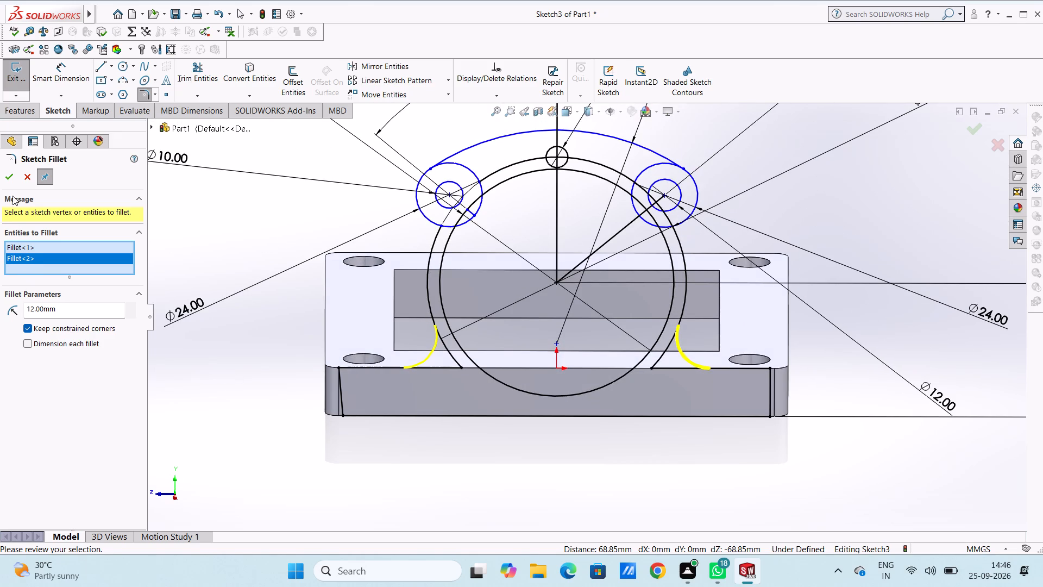
pyautogui.click(8, 173)
pyautogui.click(8, 174)
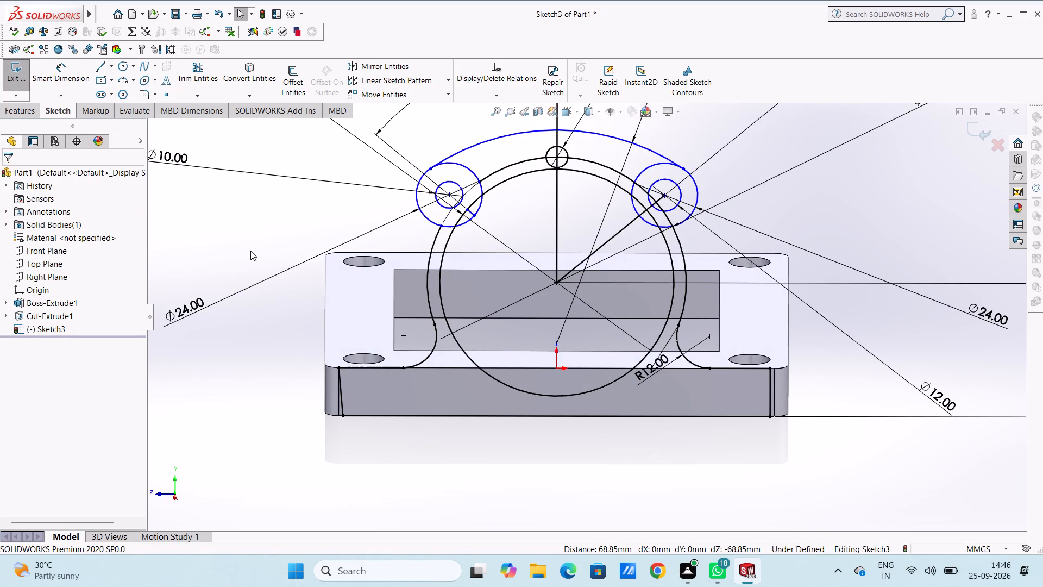
# Trim away the outer ring circle's upper arc between the two lug circles, including its pieces inside the 8 mm circle and the 12 mm hole's lug.
pyautogui.scroll(1, 252, 251)
pyautogui.moveTo(285, 237); pyautogui.dragTo(279, 222, button='middle')
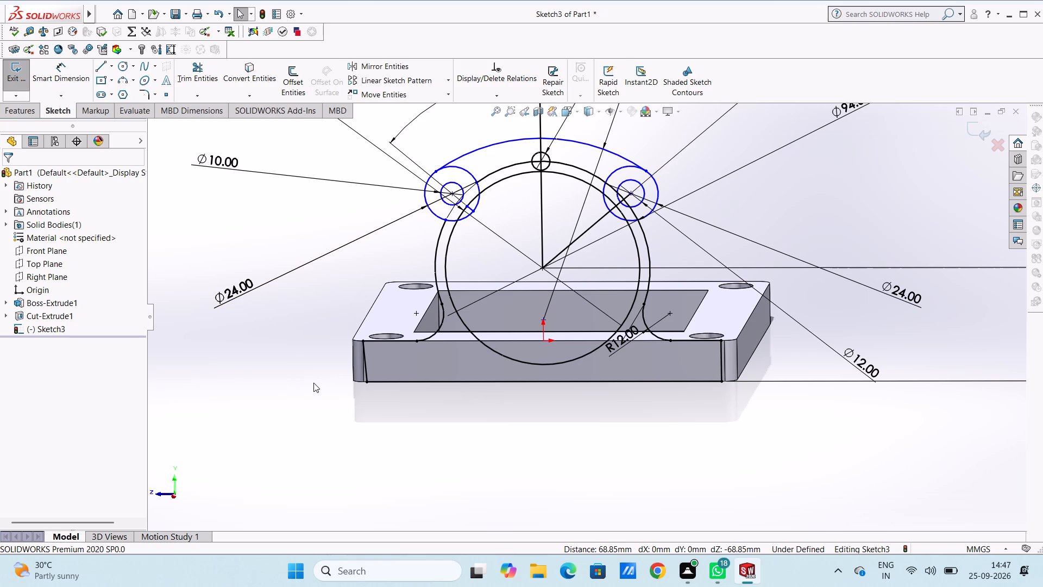
pyautogui.hotkey('ctrl', '1')
pyautogui.hotkey('ctrl', '4')
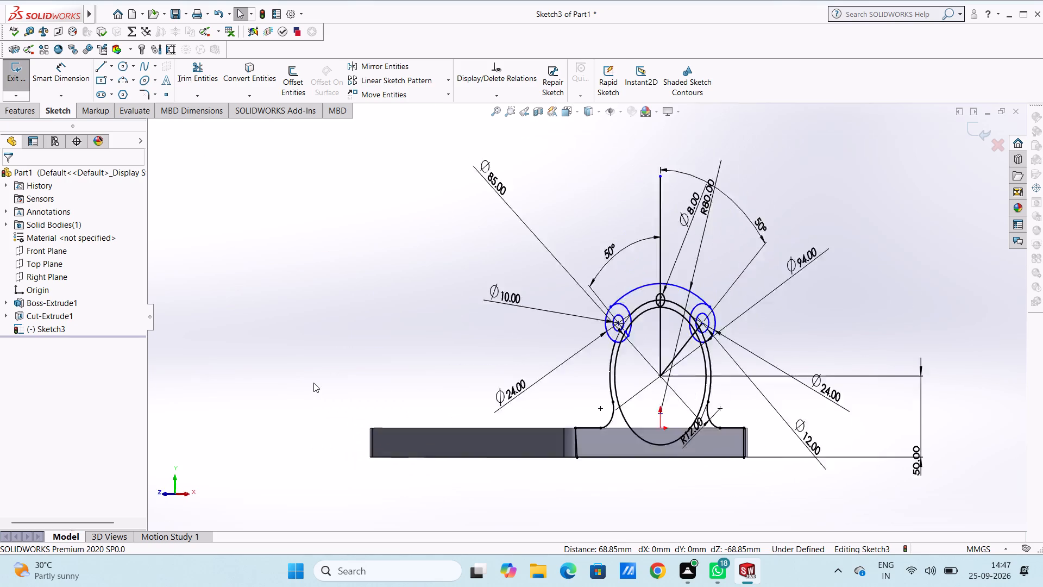
pyautogui.scroll(1, 313, 383)
pyautogui.scroll(-1, 706, 350)
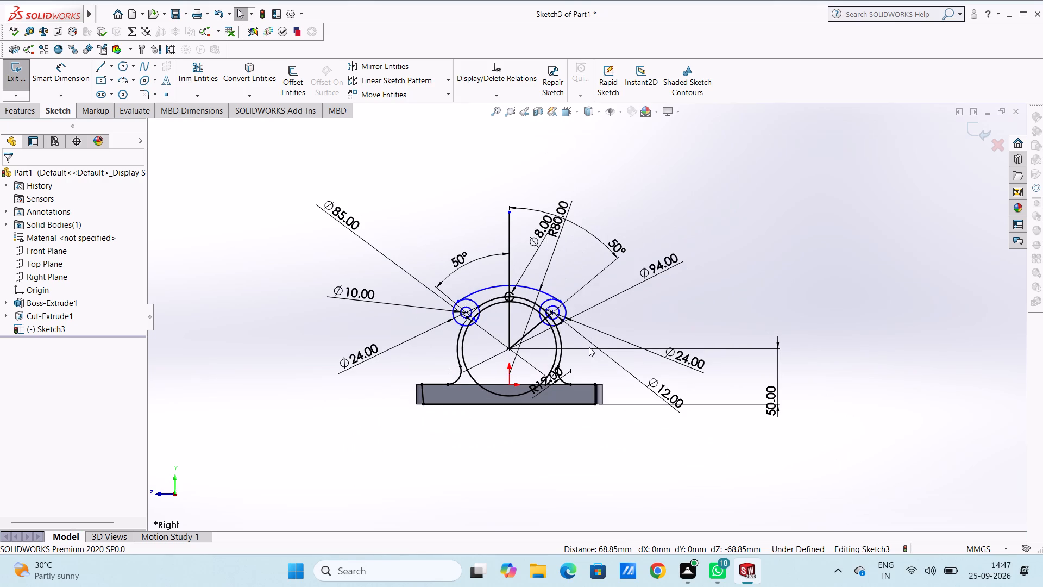
pyautogui.scroll(-5, 474, 353)
pyautogui.scroll(-3, 643, 250)
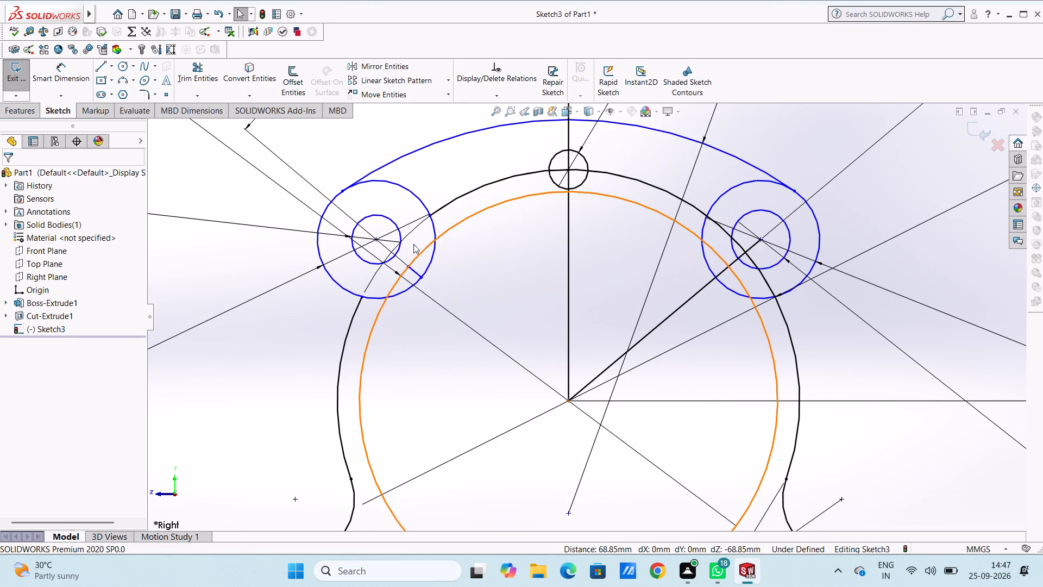
pyautogui.click(203, 69)
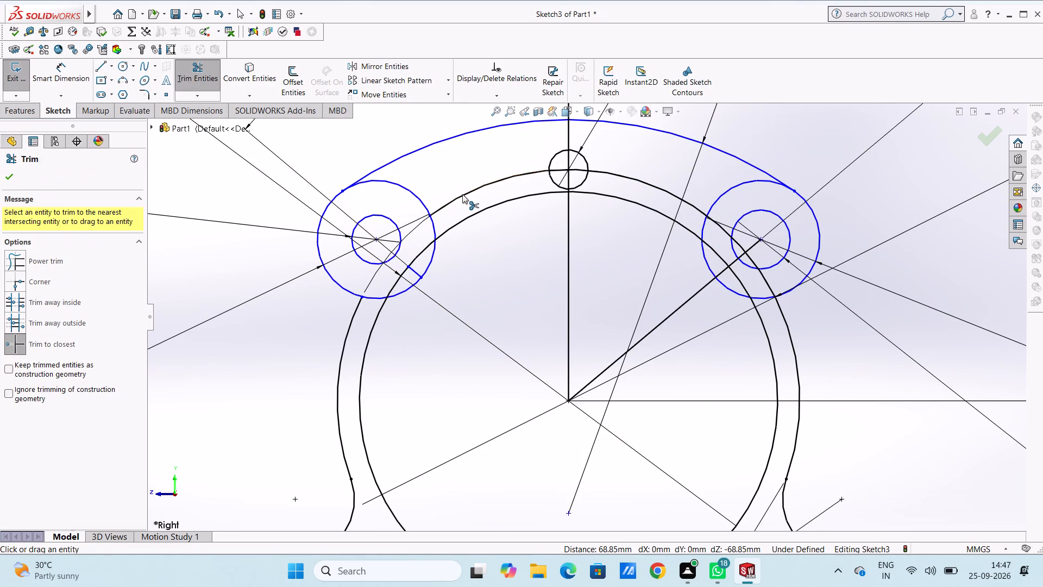
pyautogui.click(466, 190)
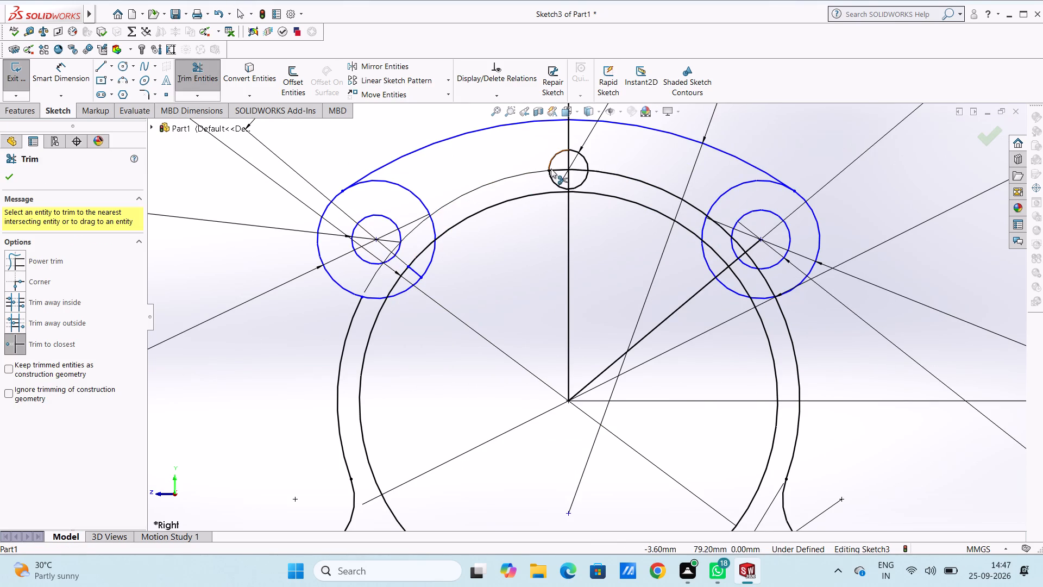
pyautogui.click(553, 169)
pyautogui.click(569, 168)
pyautogui.click(568, 164)
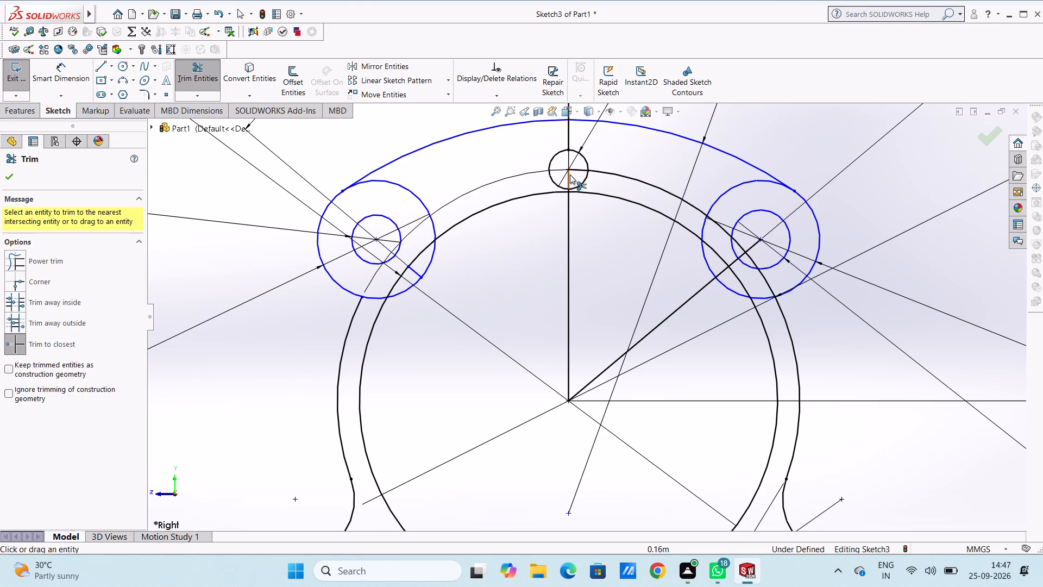
pyautogui.click(573, 169)
pyautogui.click(611, 175)
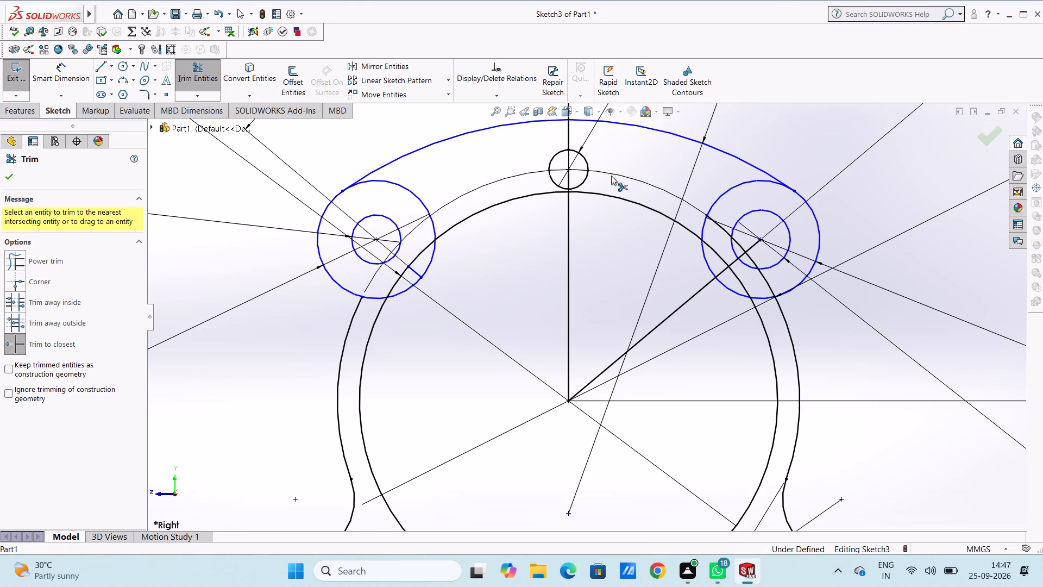
pyautogui.click(720, 227)
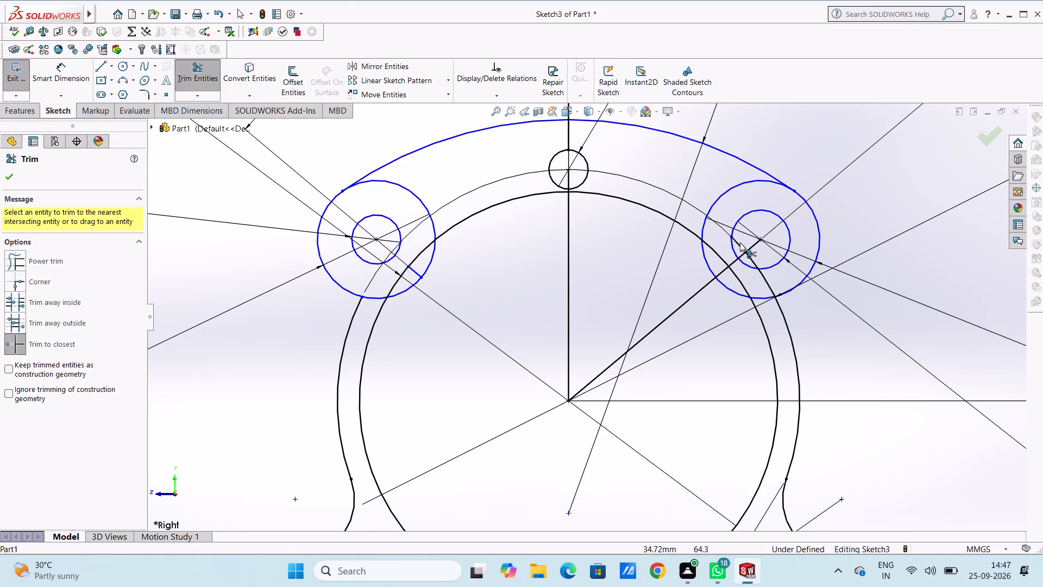
pyautogui.click(740, 242)
pyautogui.click(750, 256)
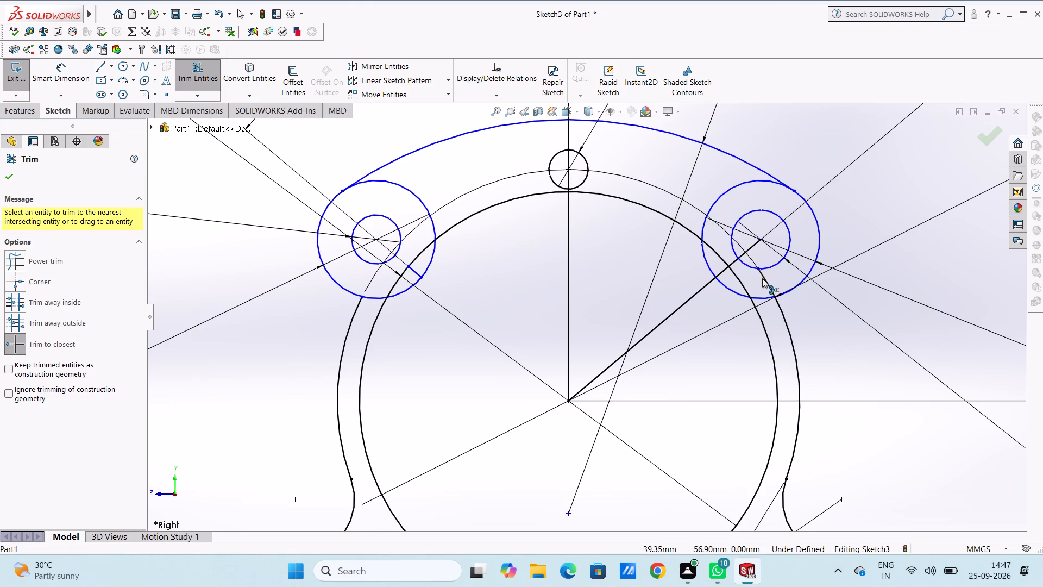
pyautogui.click(762, 278)
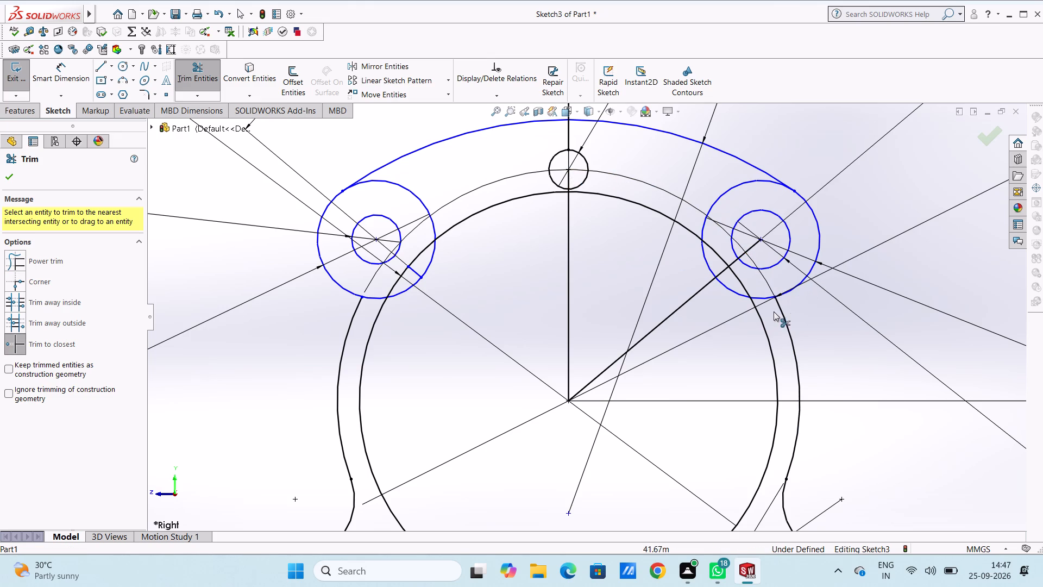
pyautogui.scroll(-6, 774, 311)
pyautogui.scroll(5, 616, 289)
pyautogui.scroll(4, 451, 258)
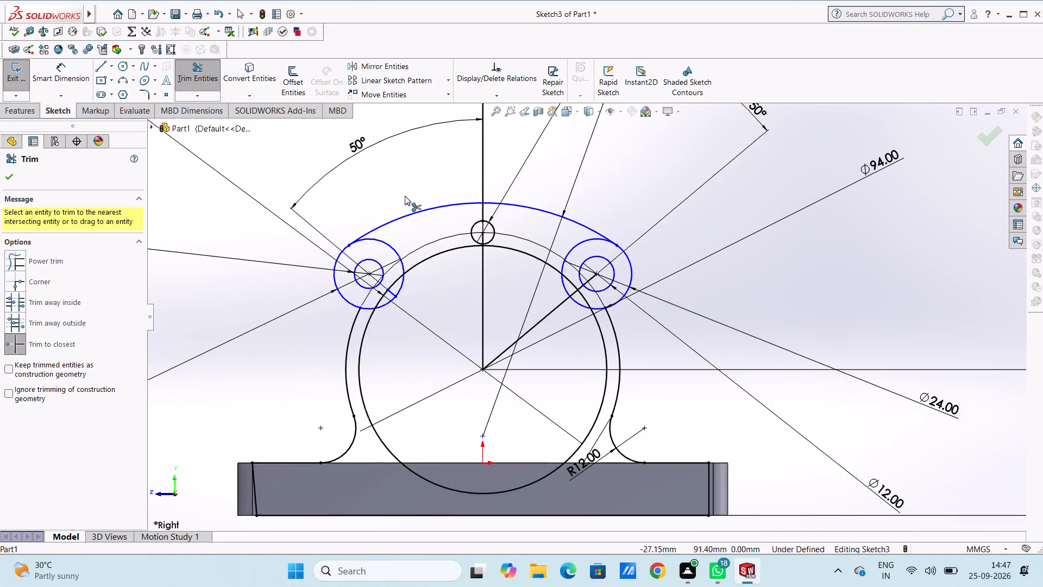
pyautogui.scroll(-4, 462, 215)
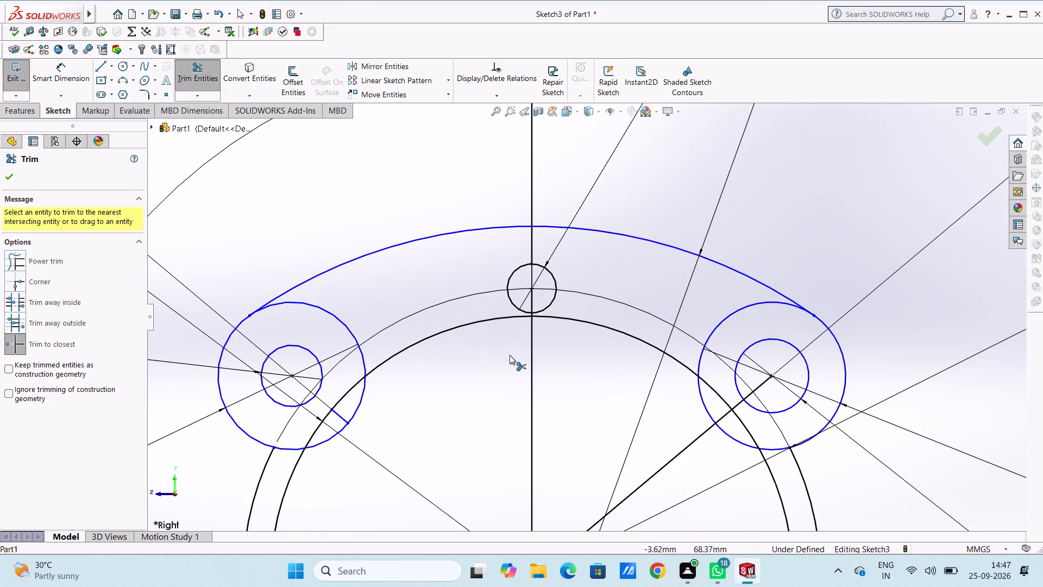
pyautogui.scroll(4, 510, 355)
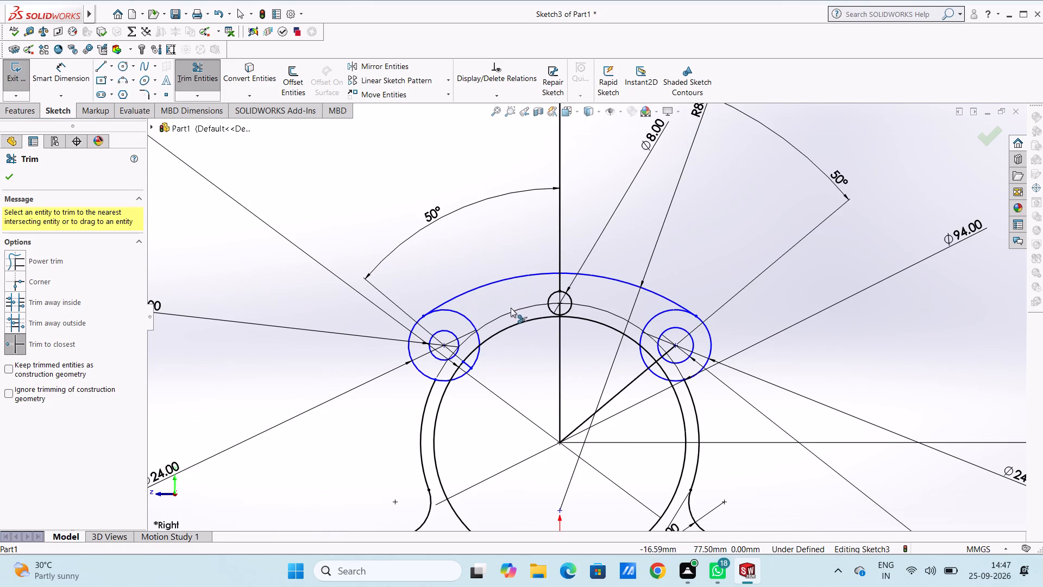
pyautogui.click(511, 308)
pyautogui.press('Escape')
pyautogui.press('Escape')
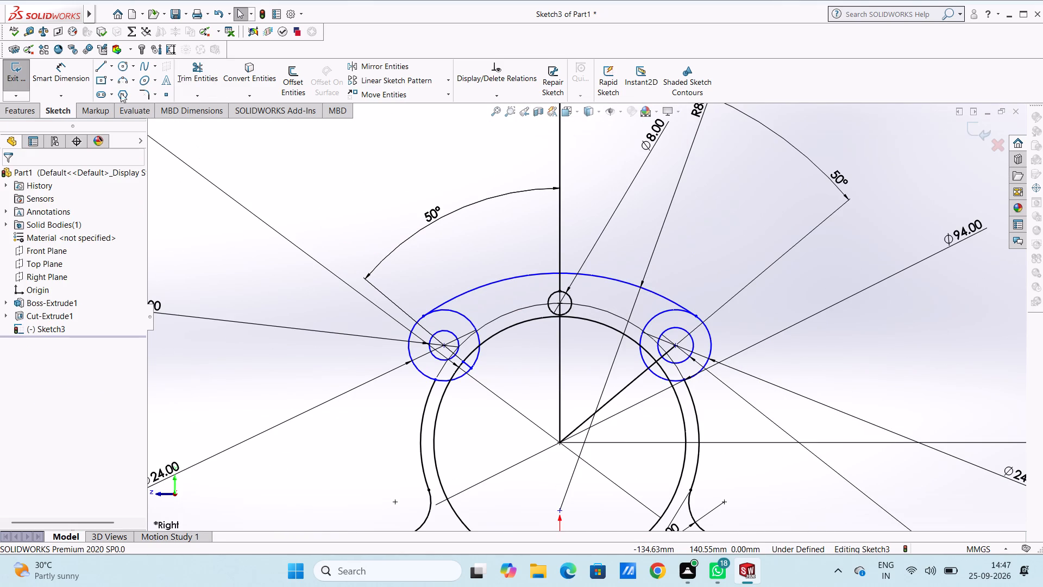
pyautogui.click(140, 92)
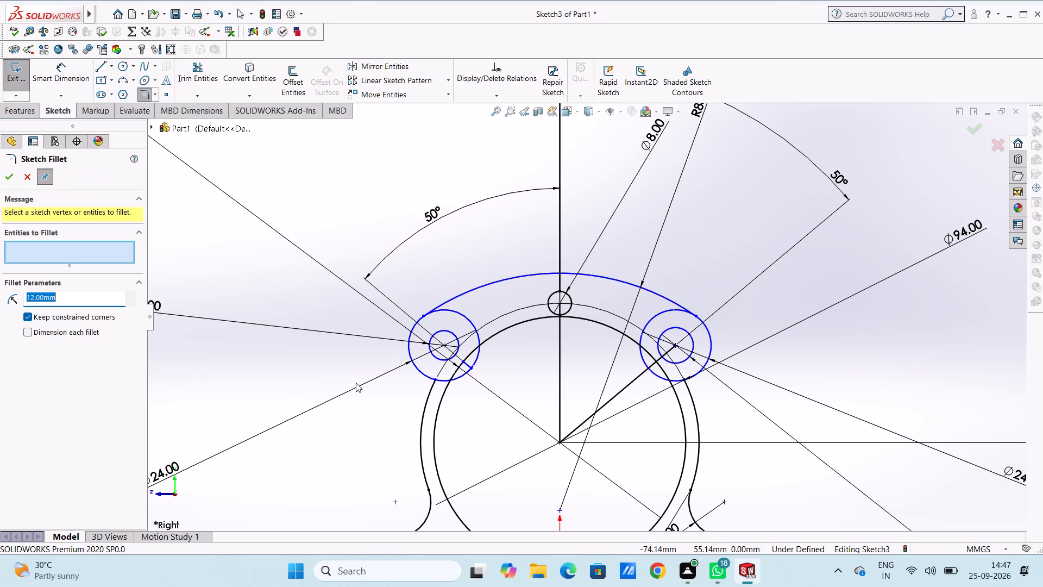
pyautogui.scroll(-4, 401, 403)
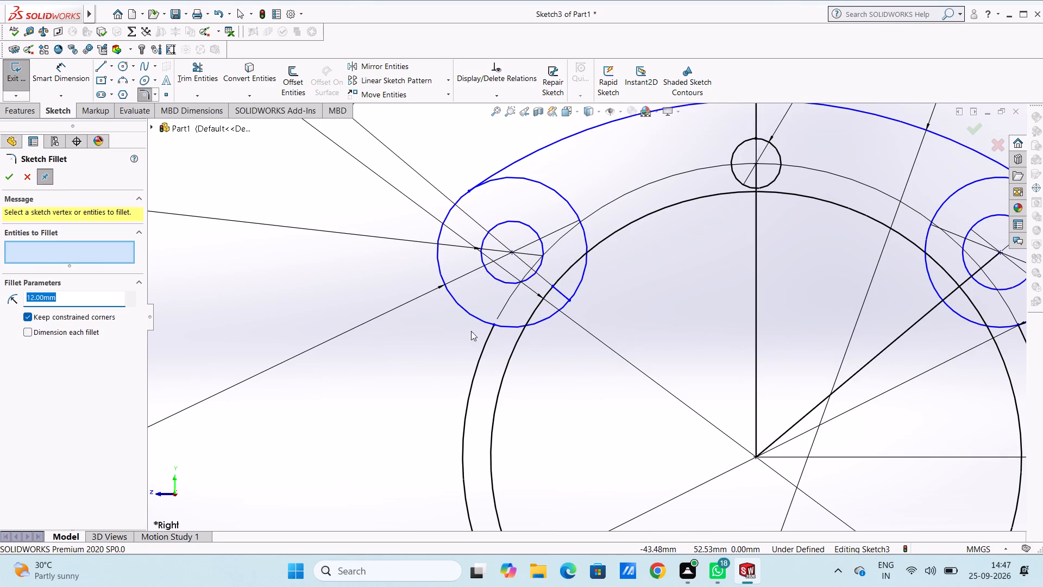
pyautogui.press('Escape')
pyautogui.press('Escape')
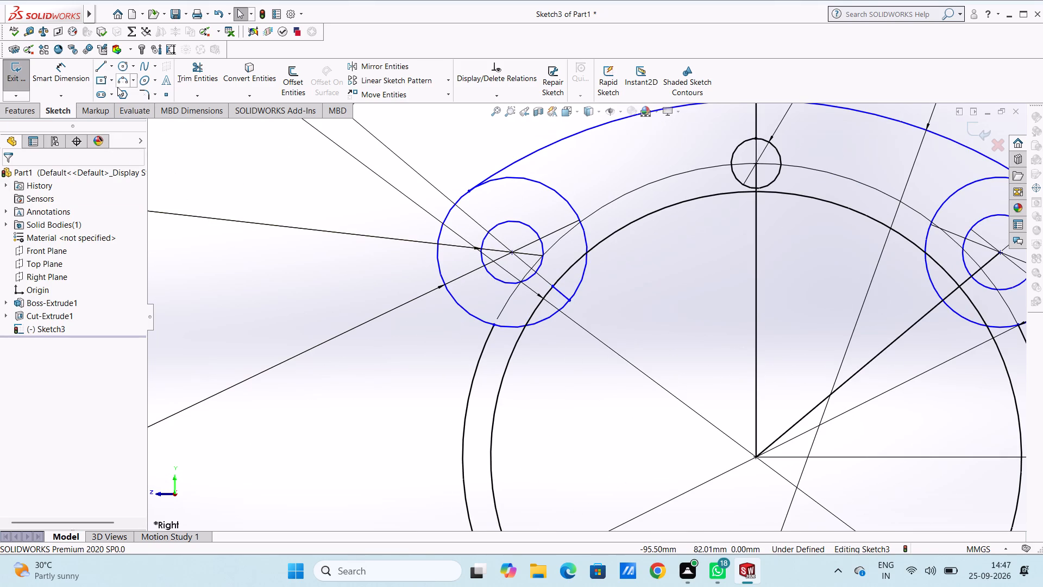
# Sketch a three-point arc of 5 mm radius joining the underside of the 10 mm hole's lug circle to the outer ring arc.
pyautogui.click(120, 82)
pyautogui.scroll(-3, 491, 298)
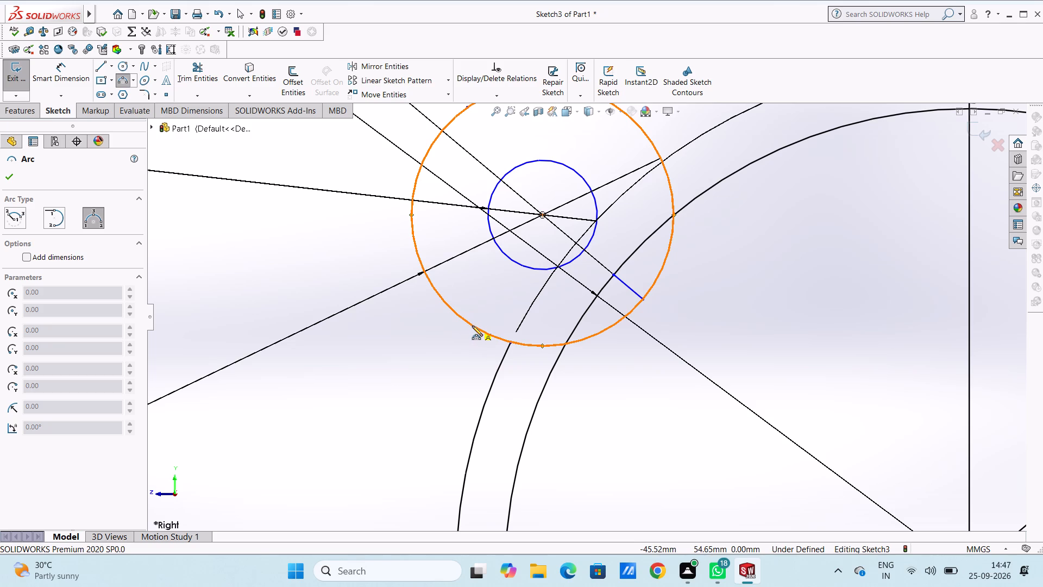
pyautogui.click(472, 326)
pyautogui.click(484, 399)
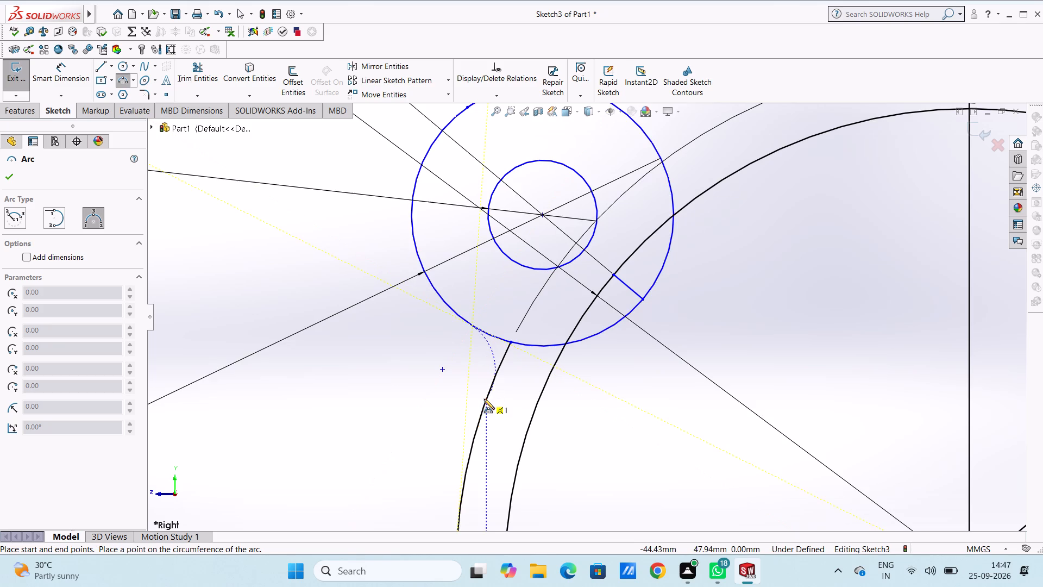
pyautogui.press('5')
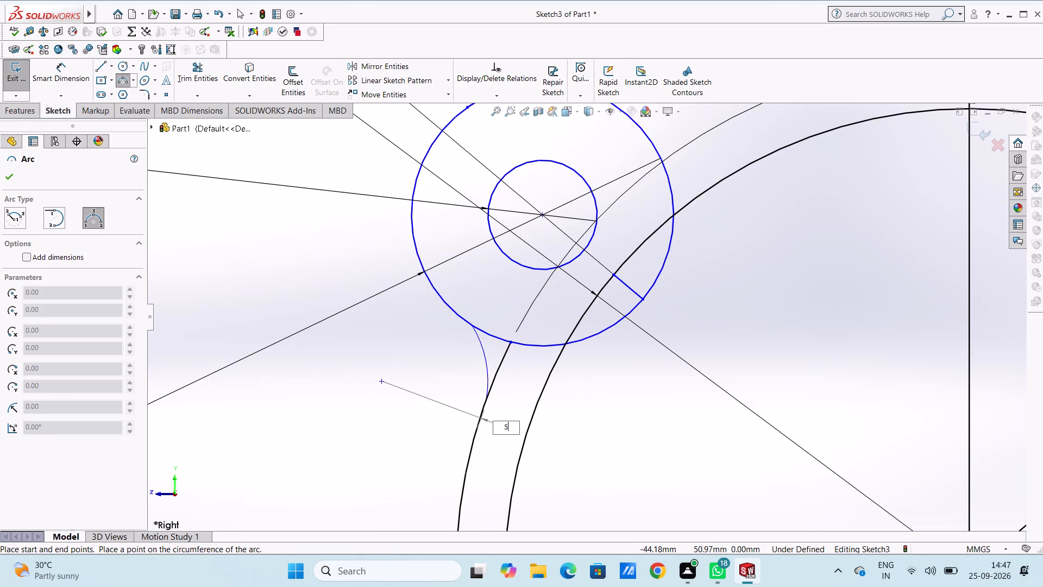
pyautogui.press('Return')
# Sketch a matching three-point arc of 5 mm radius joining the underside of the 12 mm hole's lug circle to the outer ring arc.
pyautogui.scroll(10, 487, 366)
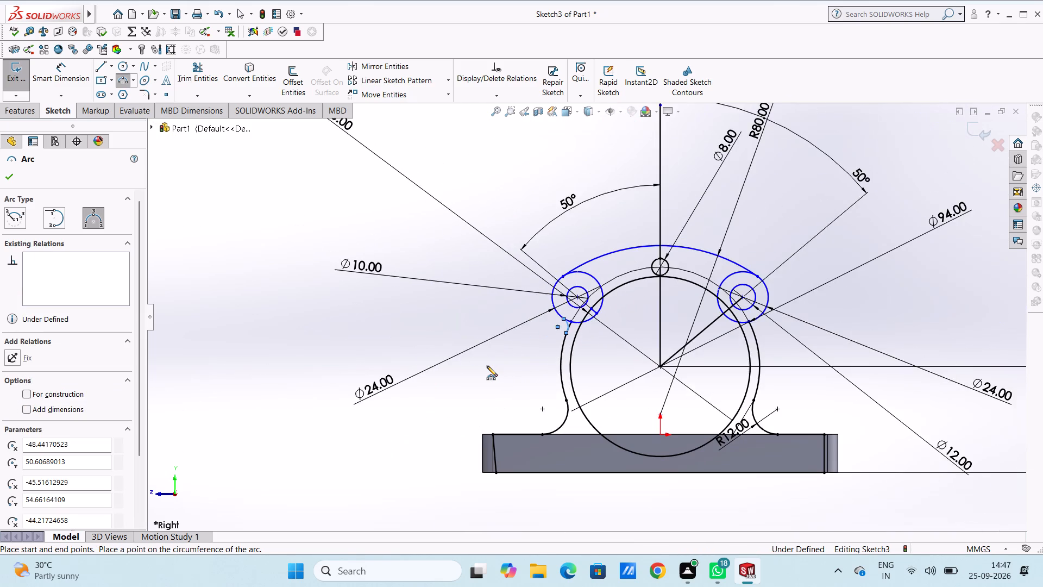
pyautogui.scroll(-4, 760, 338)
pyautogui.scroll(-6, 709, 287)
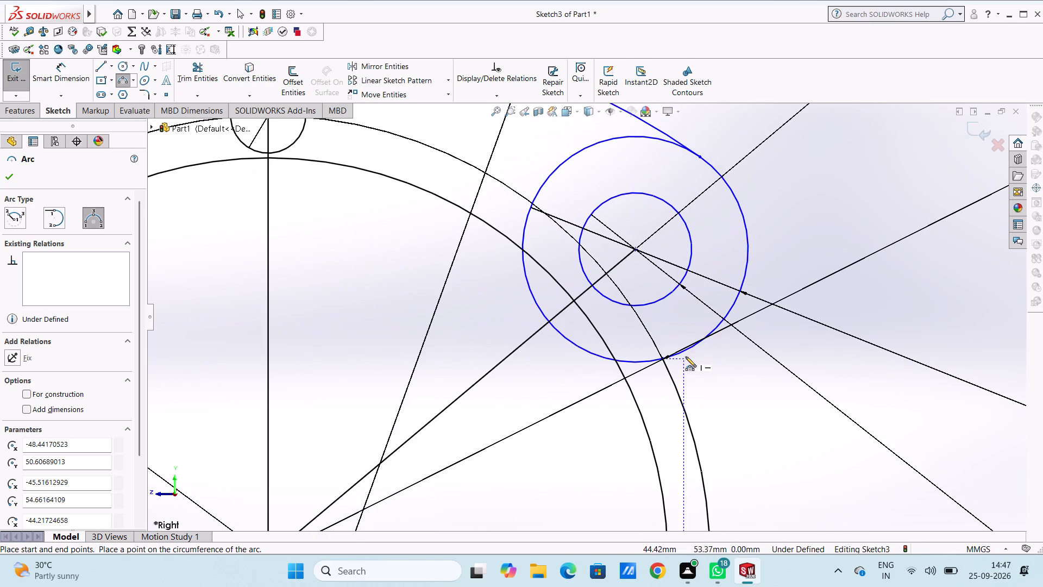
pyautogui.scroll(-4, 691, 351)
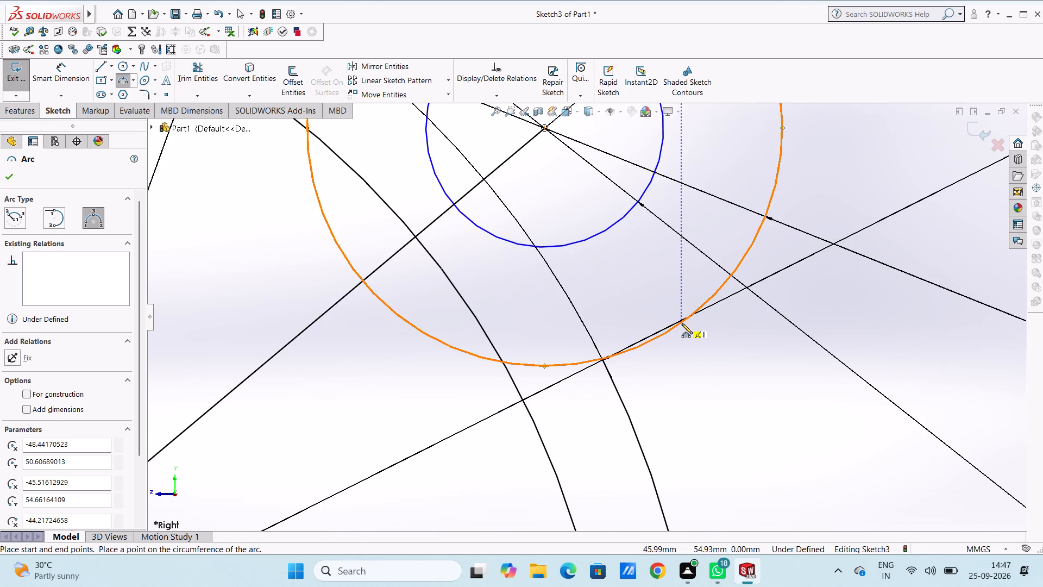
pyautogui.click(682, 323)
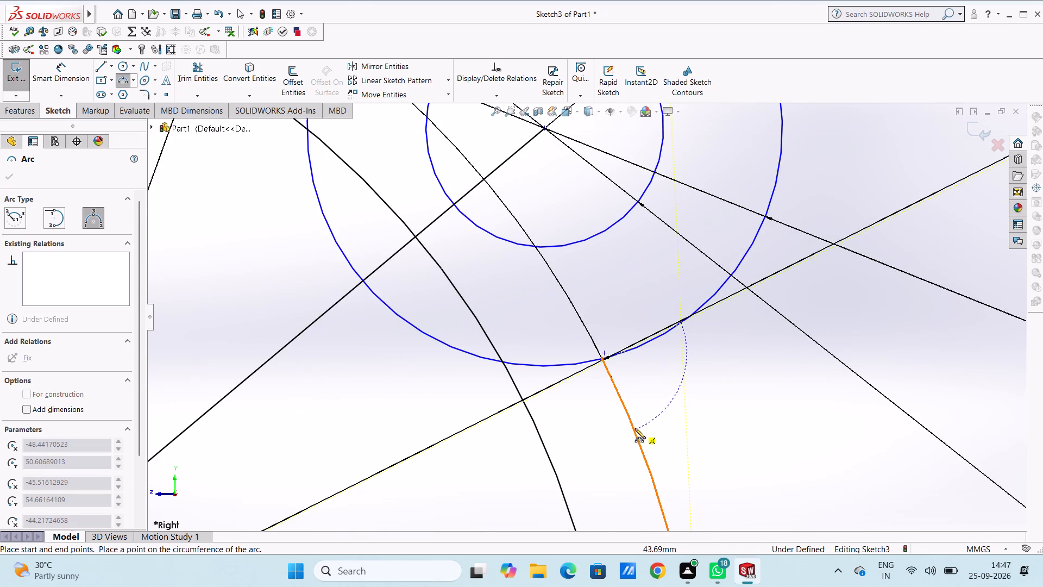
pyautogui.click(633, 425)
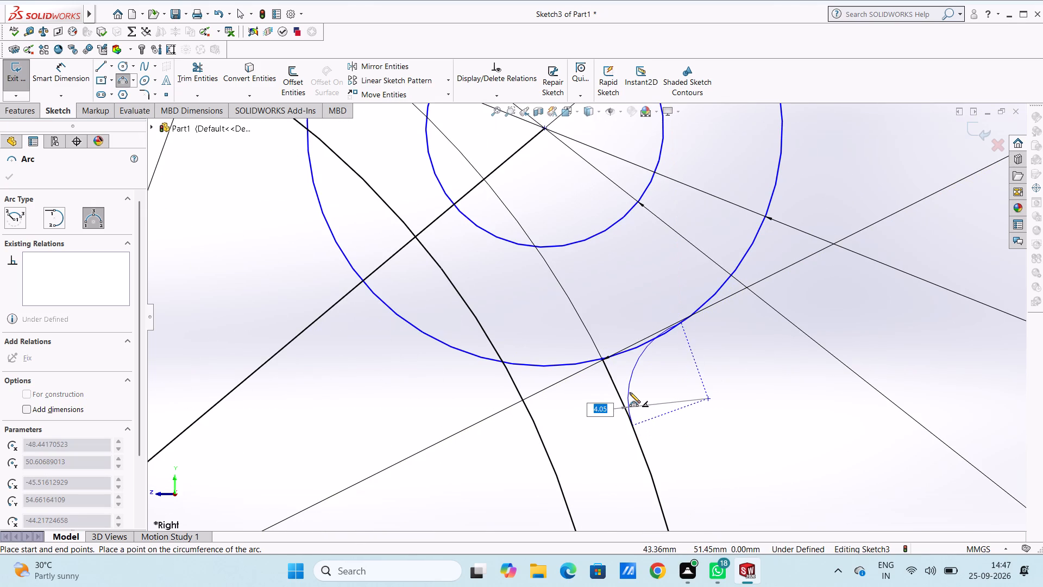
pyautogui.press('5')
pyautogui.press('Return')
pyautogui.press('Escape')
pyautogui.press('Escape')
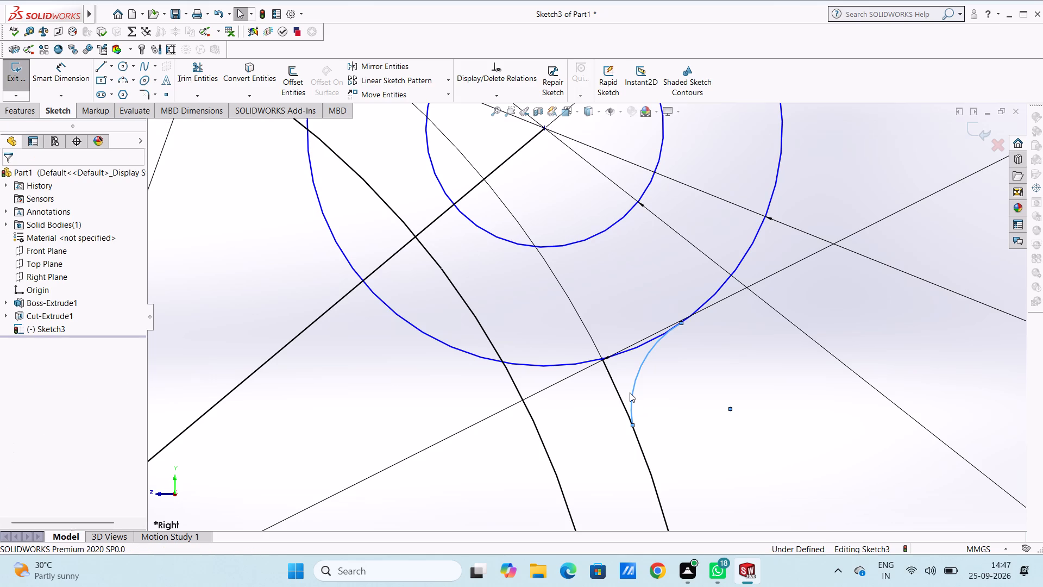
# Add a 5 mm radius dimension to the small arc under the 10 mm hole's lug.
pyautogui.scroll(16, 630, 392)
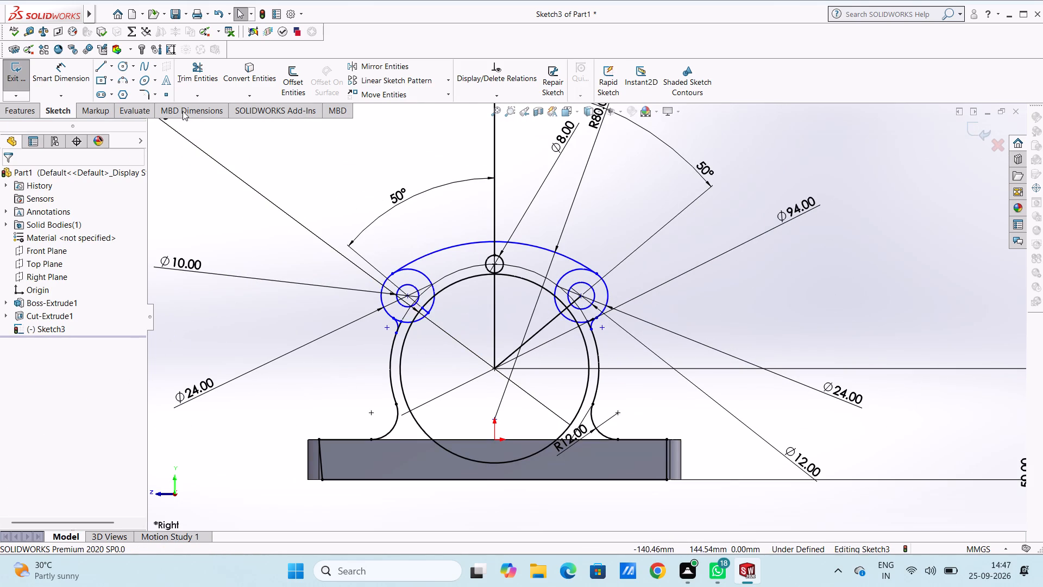
pyautogui.click(73, 78)
pyautogui.scroll(-6, 355, 277)
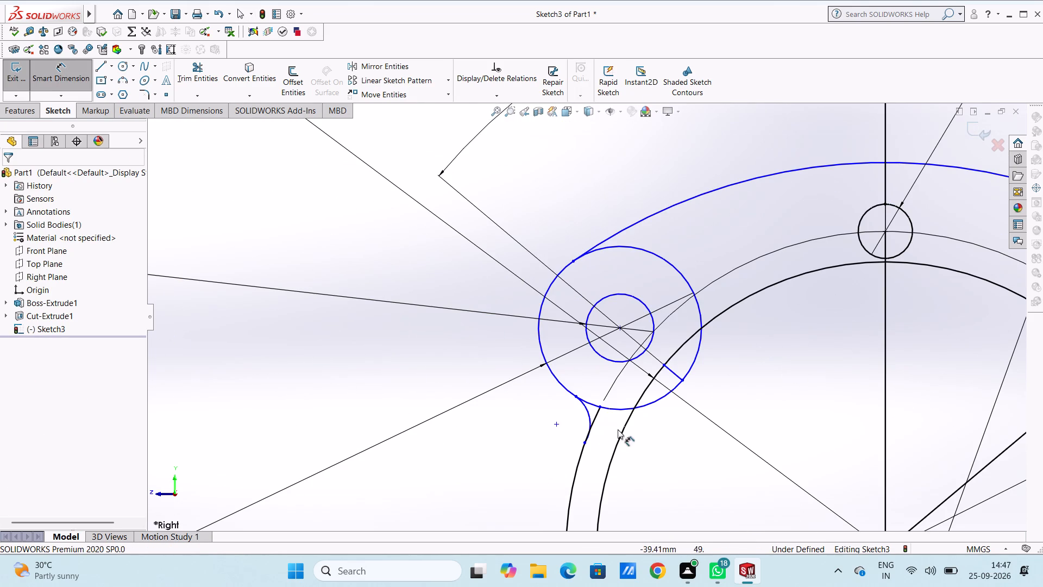
pyautogui.click(590, 411)
pyautogui.click(365, 503)
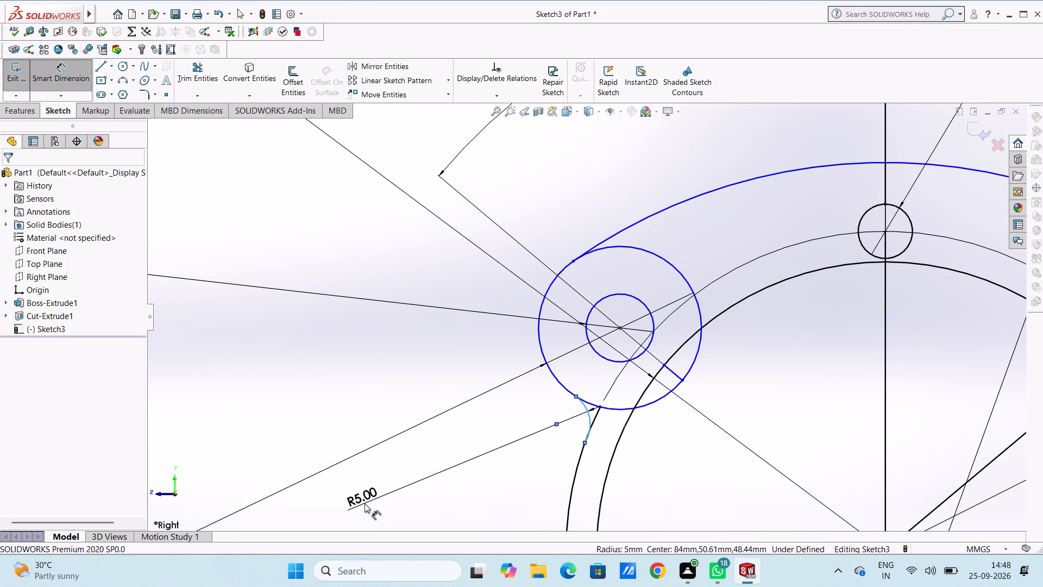
pyautogui.click(312, 490)
pyautogui.click(322, 440)
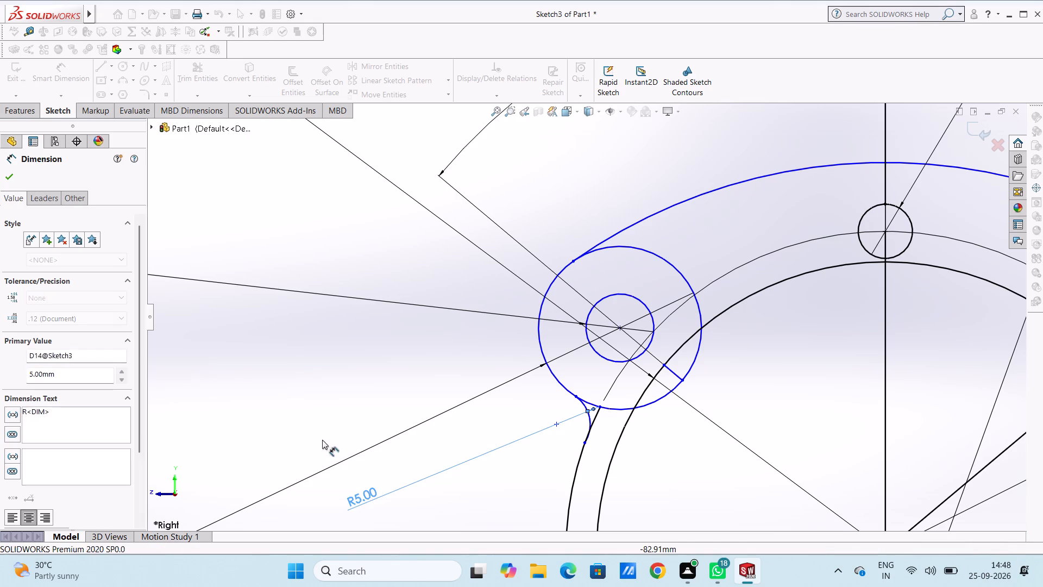
# Add a 5 mm radius dimension to the small arc under the 12 mm hole's lug.
pyautogui.scroll(5, 417, 419)
pyautogui.scroll(3, 618, 392)
pyautogui.scroll(-6, 755, 349)
pyautogui.scroll(-4, 697, 320)
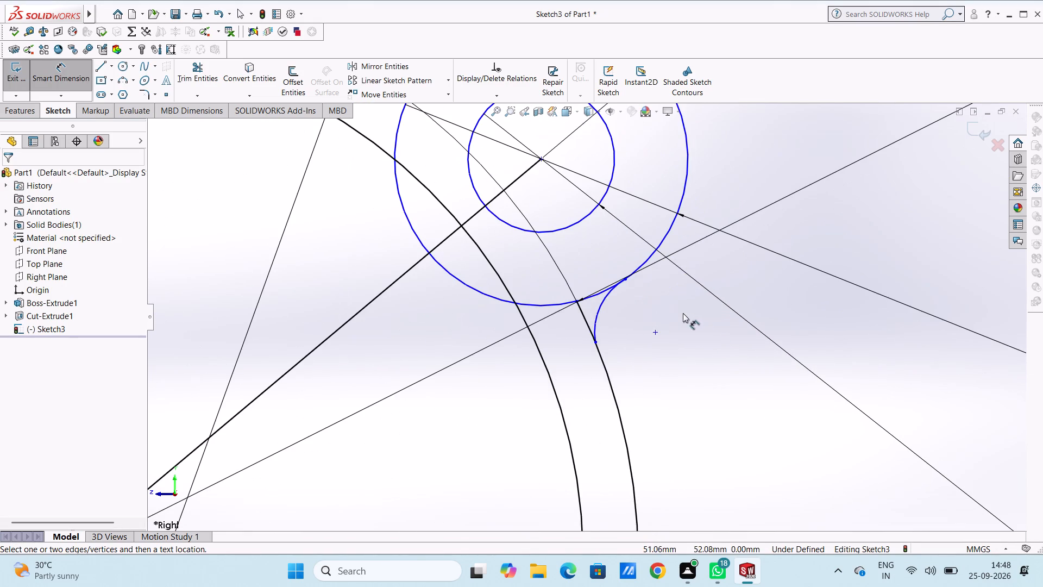
pyautogui.click(600, 310)
pyautogui.click(886, 468)
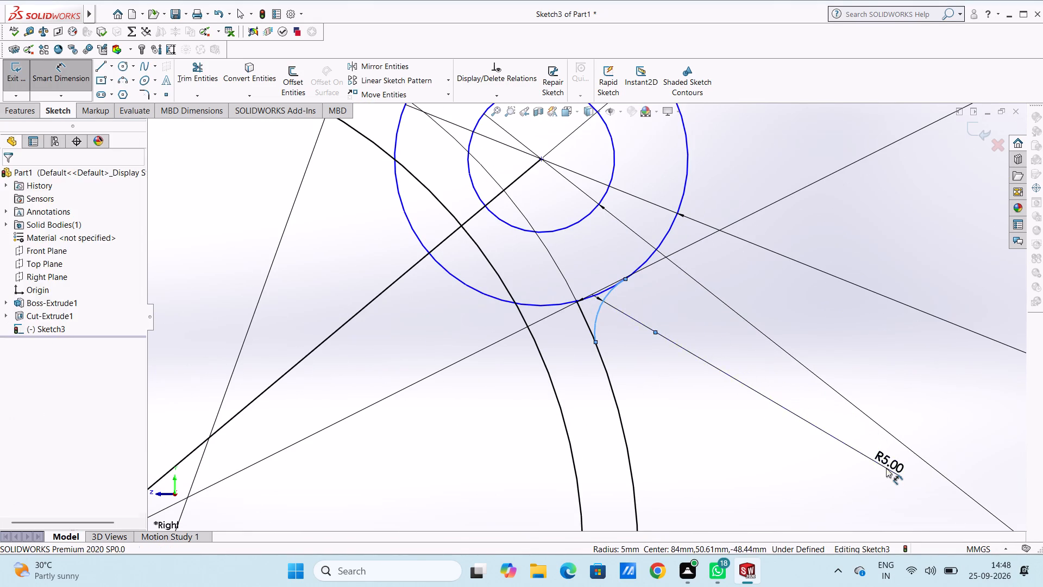
pyautogui.click(840, 453)
pyautogui.click(773, 465)
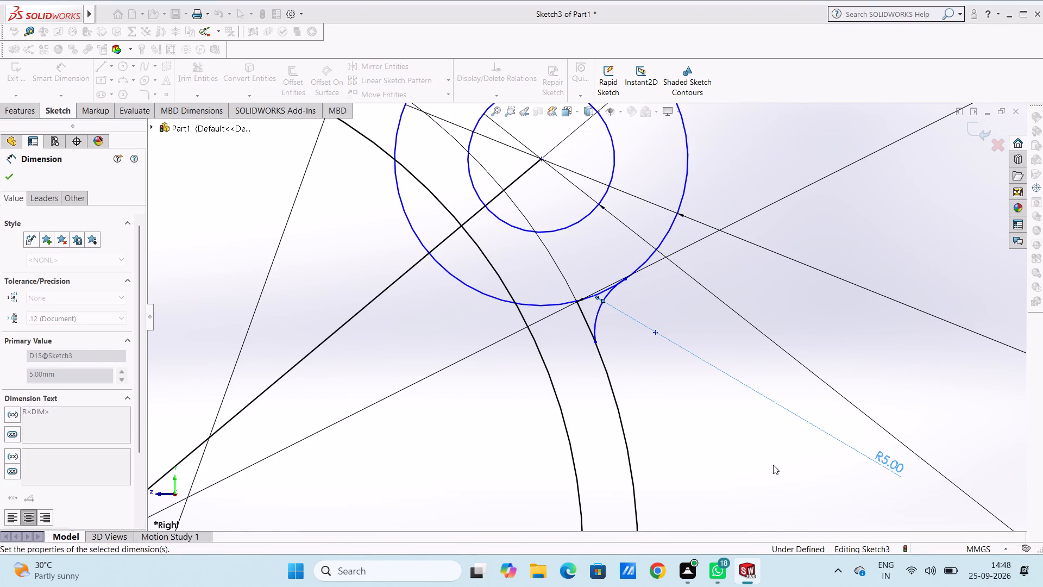
pyautogui.scroll(4, 753, 452)
pyautogui.scroll(4, 595, 383)
pyautogui.press('Escape')
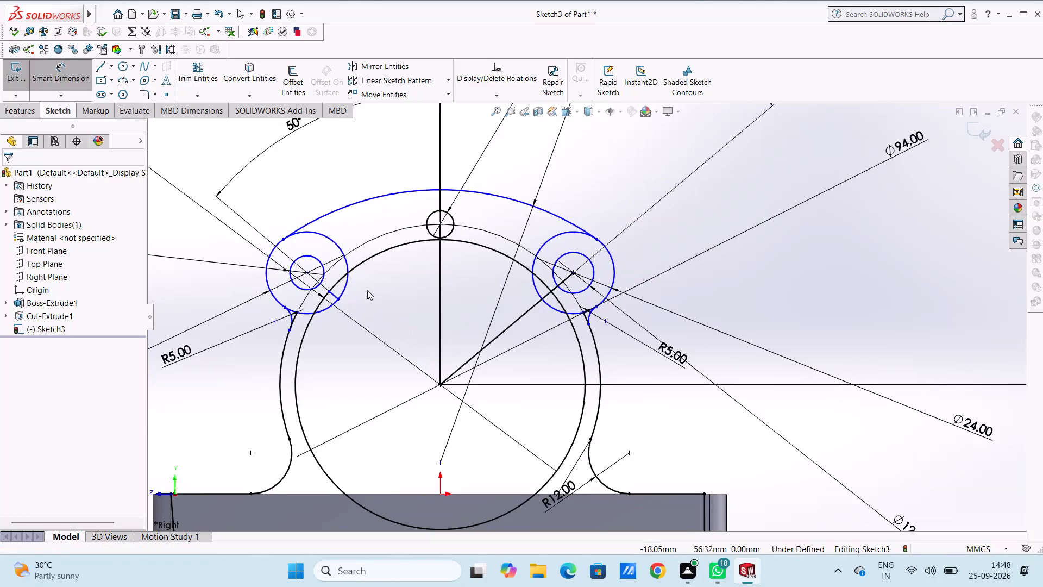
# Make the 5 mm arc under the 10 mm hole's lug tangent to both the outer ring arc and the lug circle.
pyautogui.press('Escape')
pyautogui.scroll(-1, 368, 297)
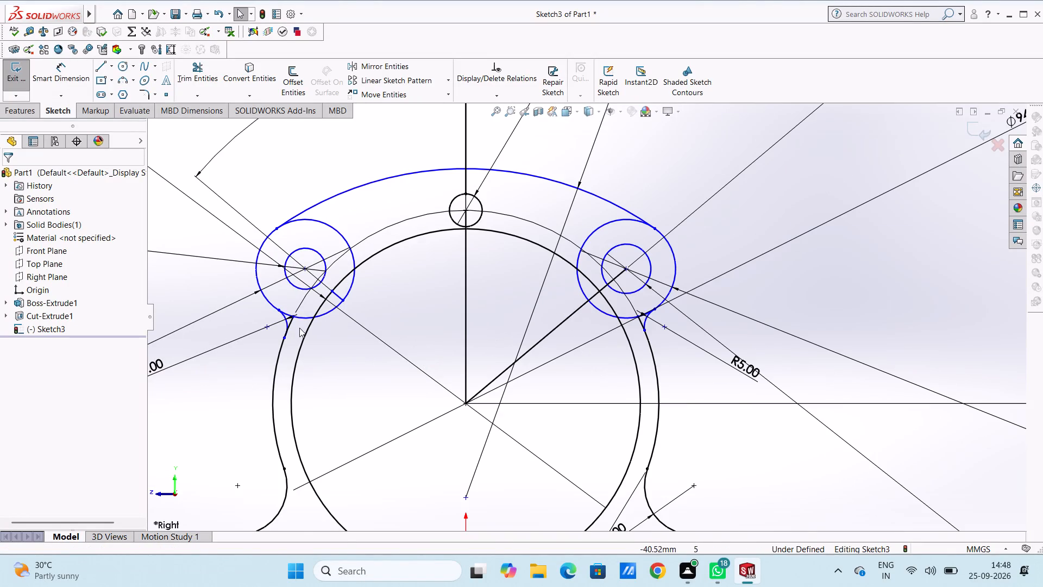
pyautogui.scroll(-6, 301, 325)
pyautogui.scroll(-5, 374, 292)
pyautogui.scroll(5, 425, 472)
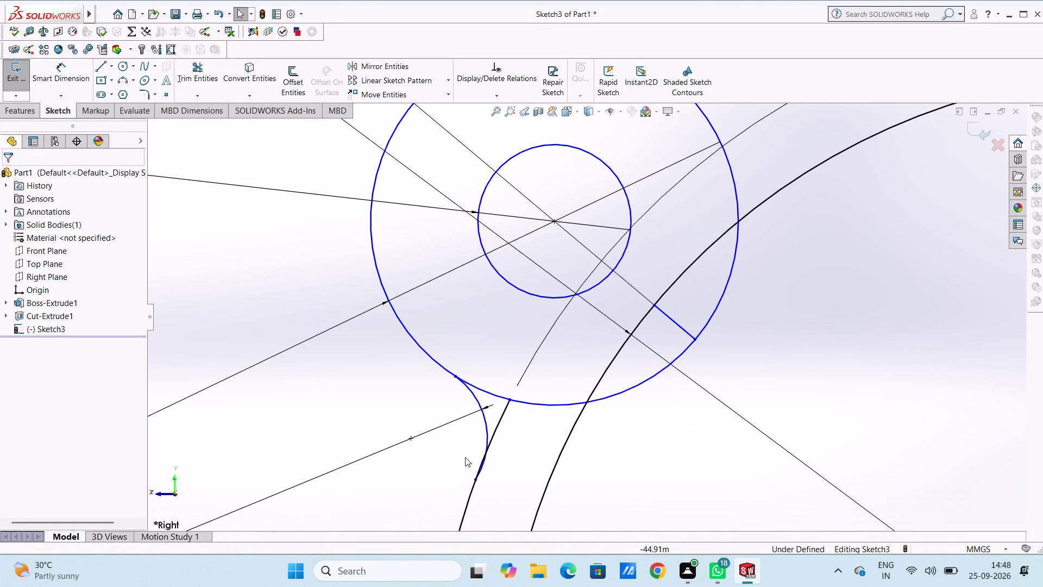
pyautogui.click(485, 429)
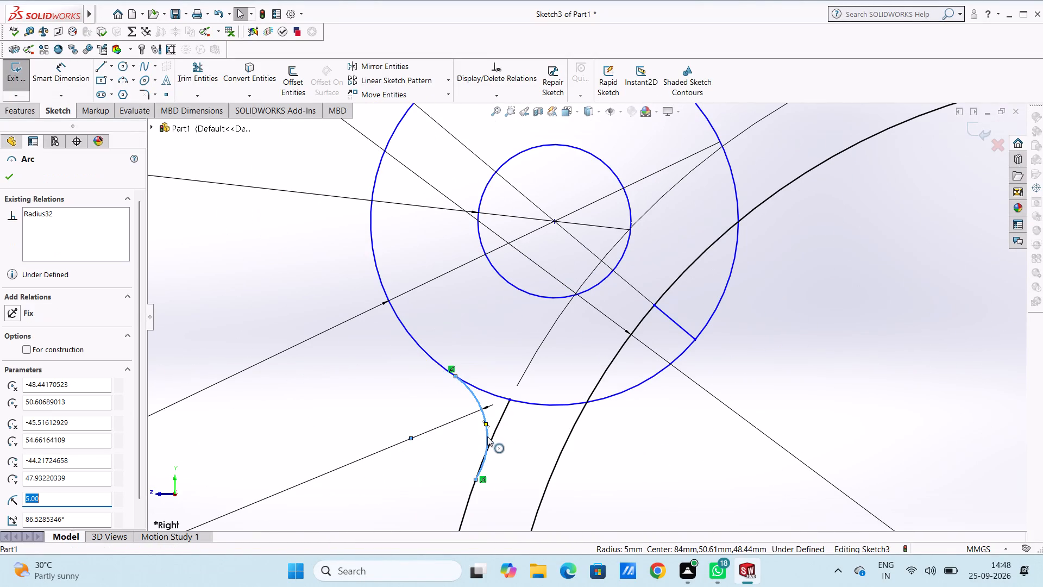
pyautogui.keyDown('ctrl'); pyautogui.click(494, 438); pyautogui.keyUp('ctrl')
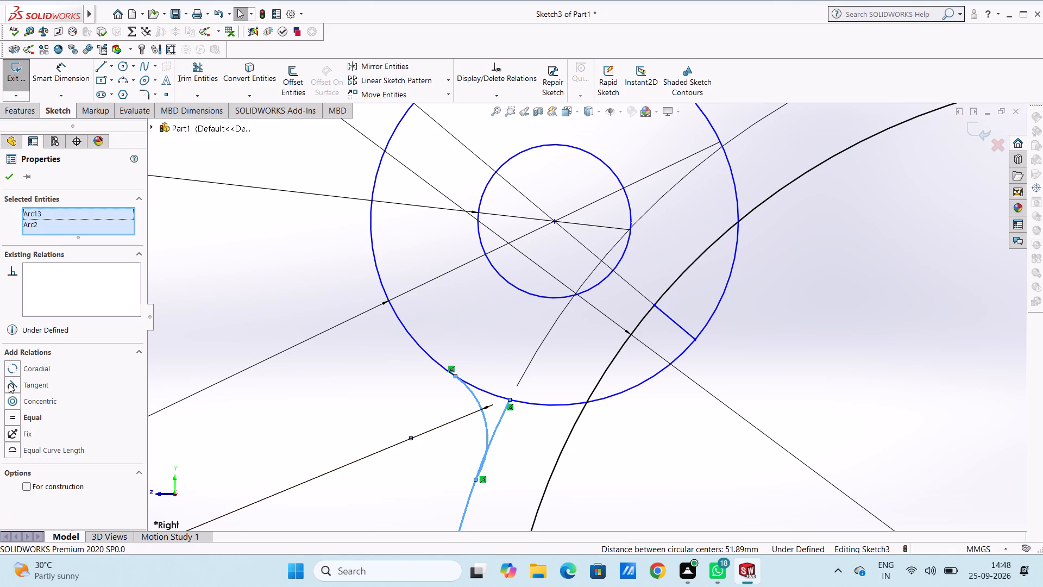
pyautogui.click(8, 380)
pyautogui.scroll(1, 225, 386)
pyautogui.click(225, 386)
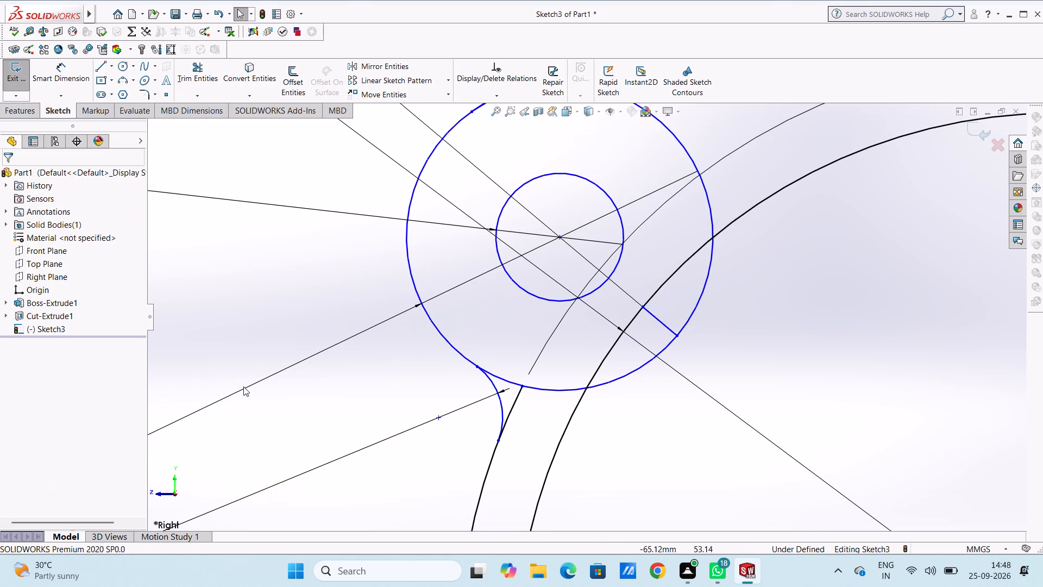
pyautogui.click(496, 391)
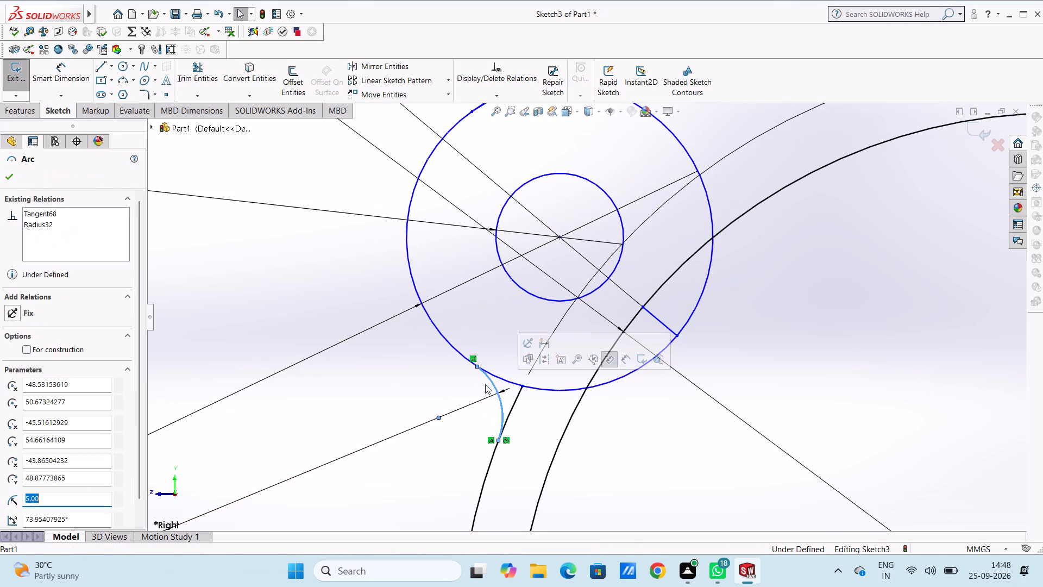
pyautogui.keyDown('ctrl'); pyautogui.click(461, 355); pyautogui.keyUp('ctrl')
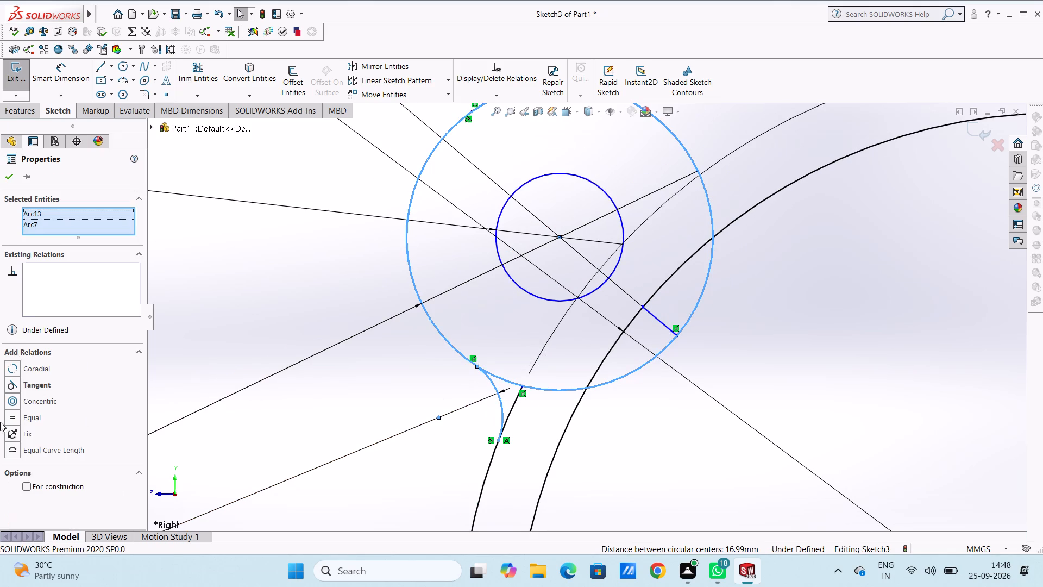
pyautogui.click(10, 385)
pyautogui.click(233, 317)
# Make the 5 mm arc under the 12 mm hole's lug tangent to both the outer ring arc and the lug circle.
pyautogui.scroll(7, 510, 305)
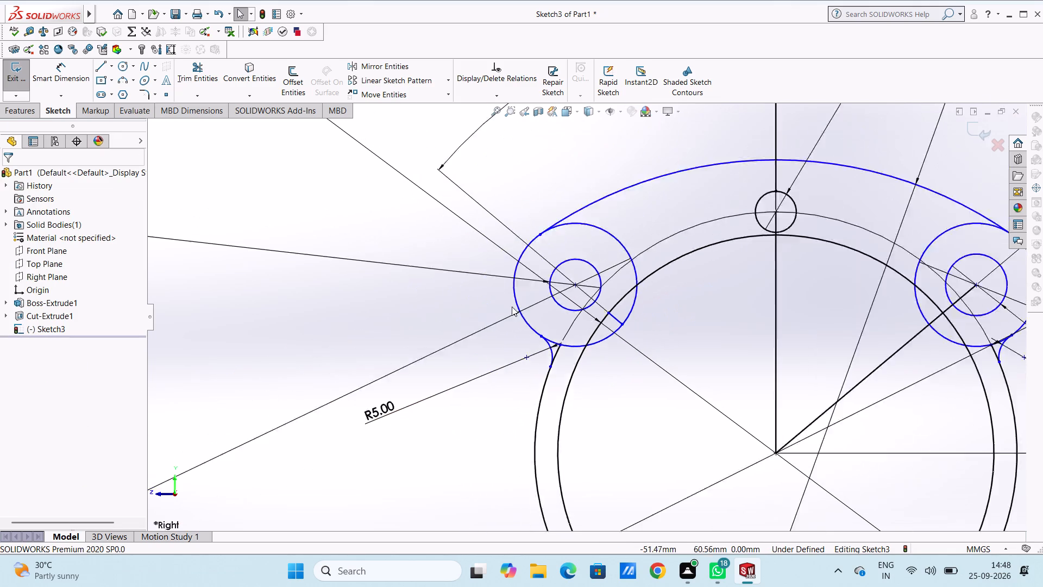
pyautogui.scroll(4, 512, 307)
pyautogui.scroll(-5, 794, 335)
pyautogui.scroll(-5, 744, 302)
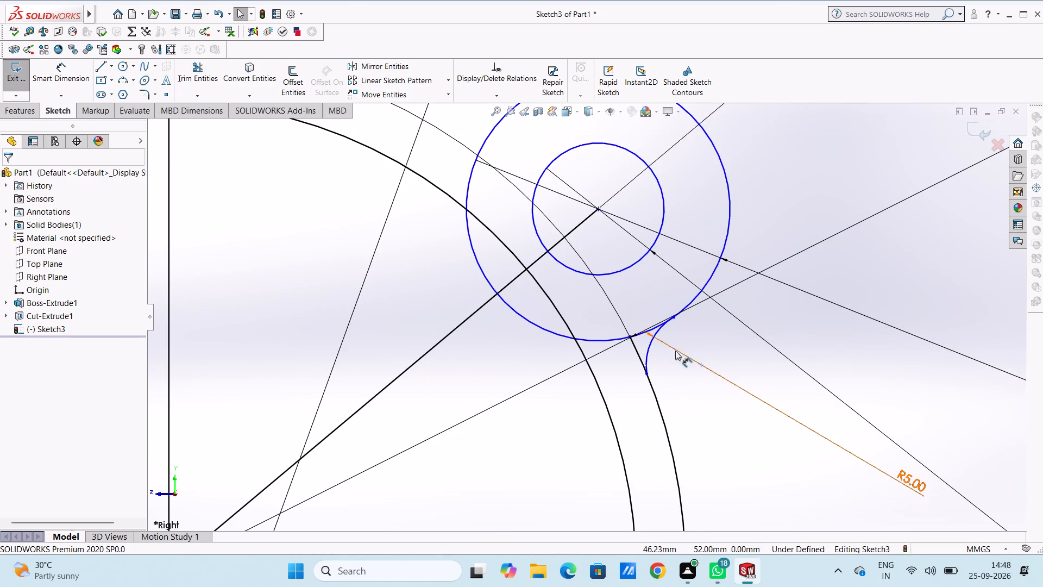
pyautogui.click(648, 351)
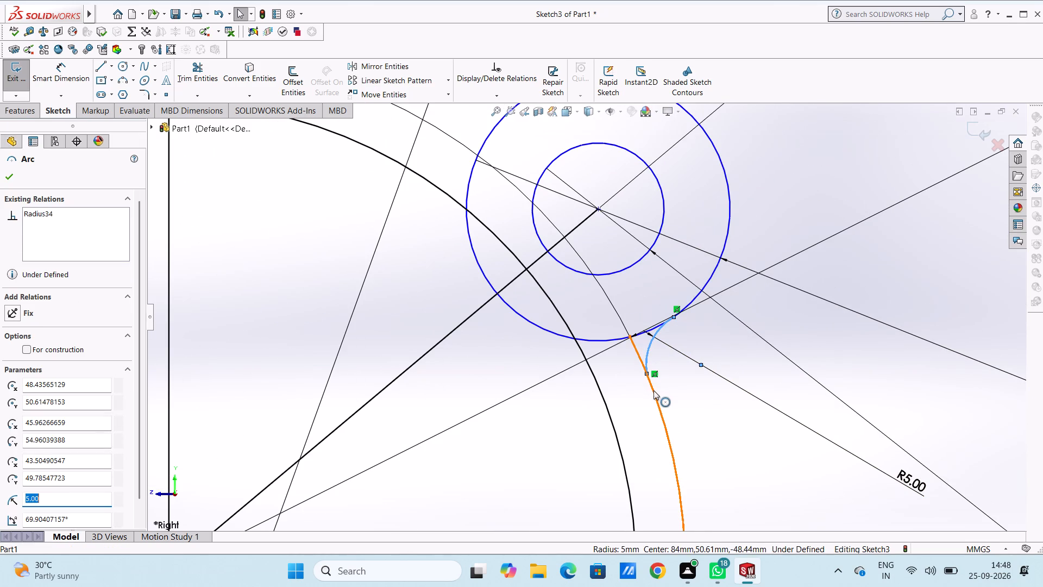
pyautogui.keyDown('ctrl'); pyautogui.click(654, 390); pyautogui.keyUp('ctrl')
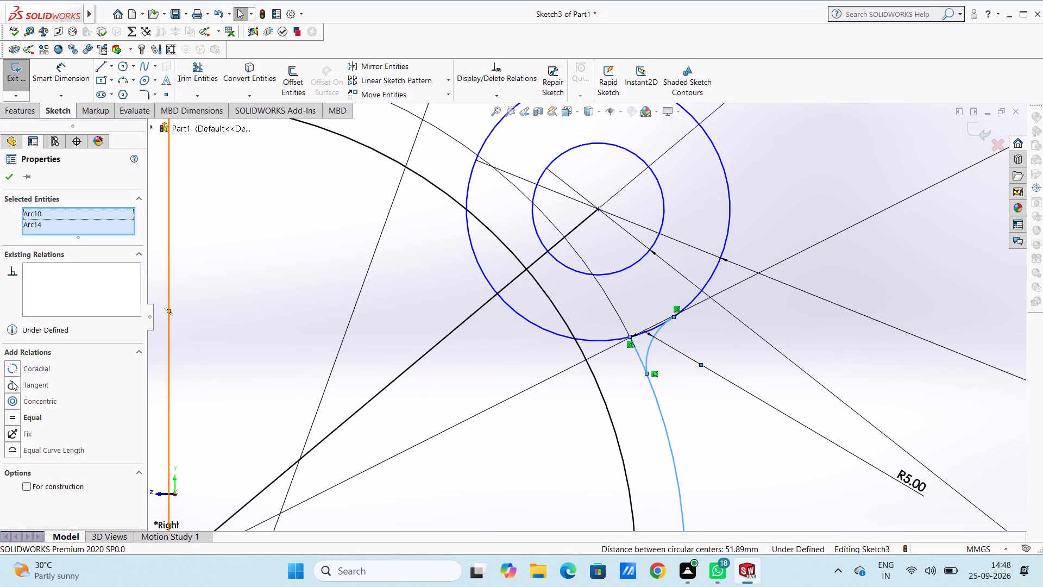
pyautogui.click(12, 381)
pyautogui.click(255, 343)
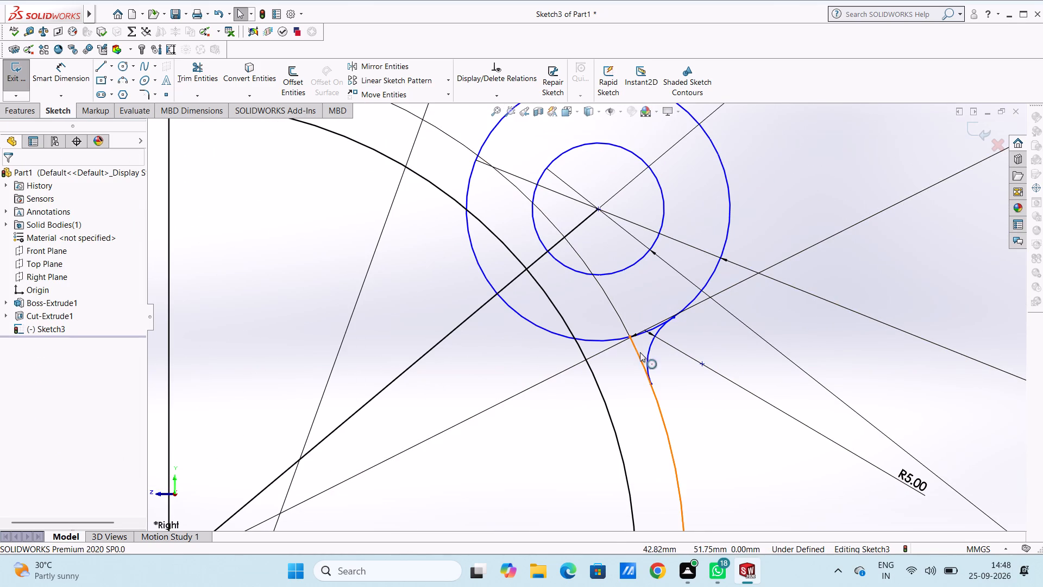
pyautogui.click(648, 353)
pyautogui.keyDown('ctrl'); pyautogui.click(692, 299); pyautogui.keyUp('ctrl')
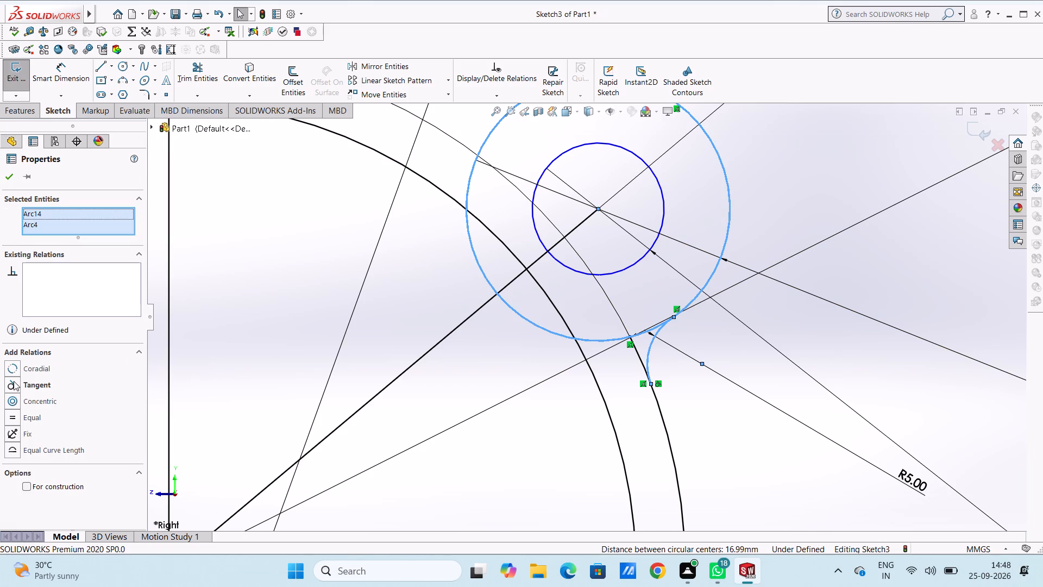
pyautogui.click(12, 383)
pyautogui.click(267, 355)
# Trim the 10 mm hole's lug circle to its outer contour, removing the ring arc's end above the 5 mm arc and the short radial line.
pyautogui.scroll(10, 269, 340)
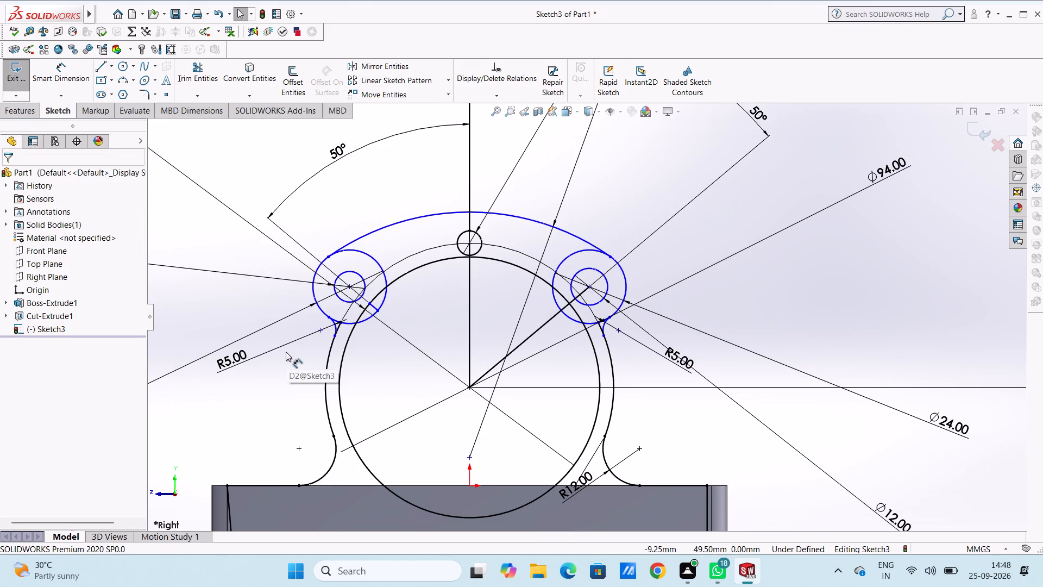
pyautogui.click(203, 84)
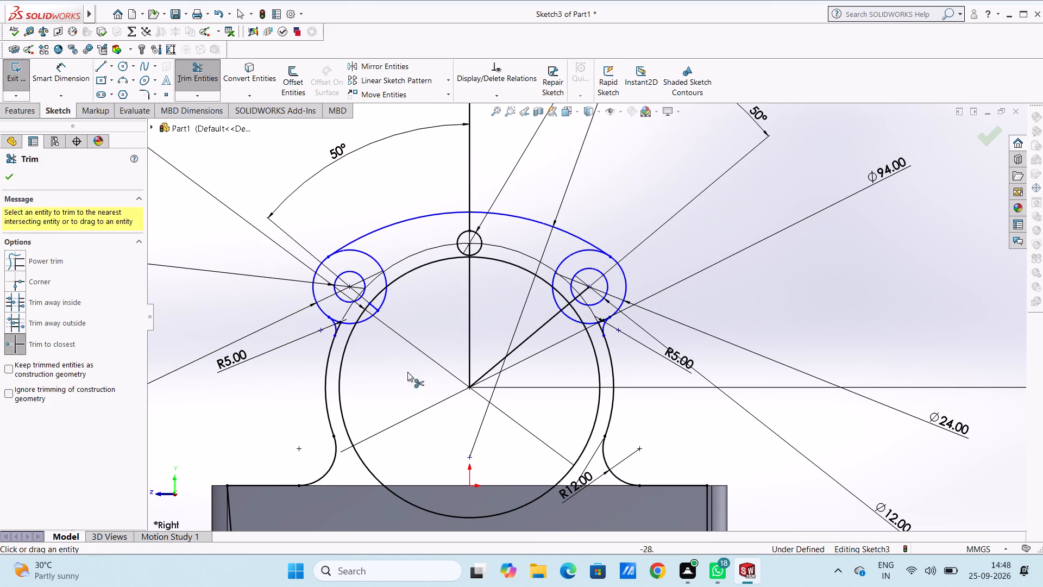
pyautogui.scroll(-6, 407, 329)
pyautogui.scroll(-3, 323, 311)
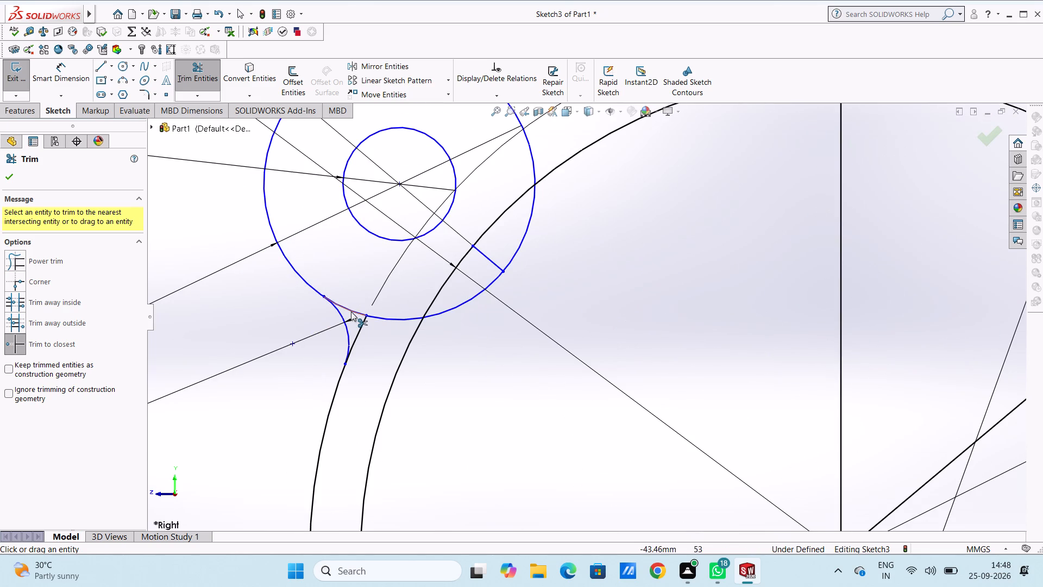
pyautogui.click(351, 311)
pyautogui.click(360, 328)
pyautogui.click(373, 317)
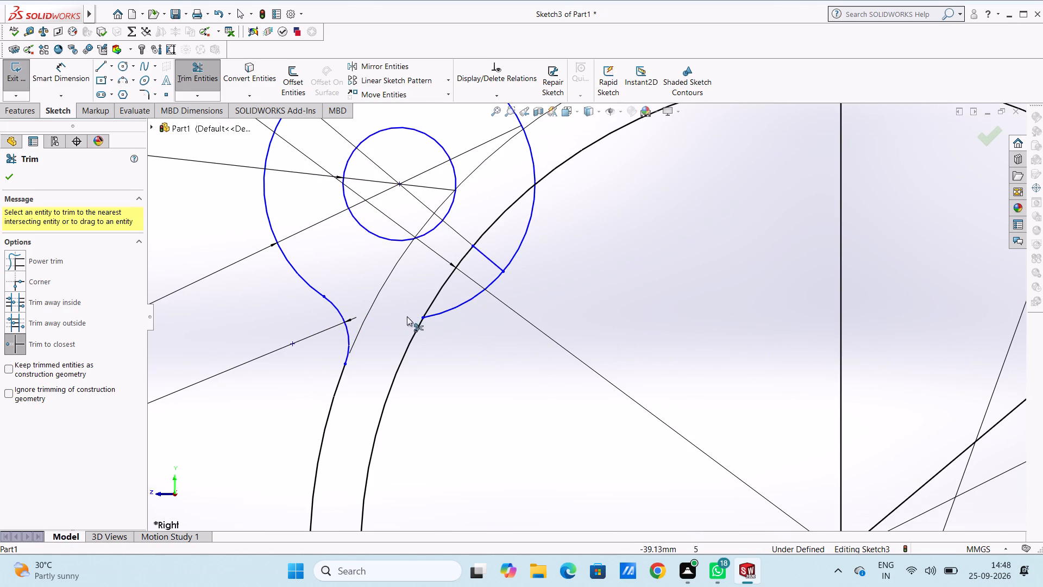
pyautogui.click(450, 312)
pyautogui.click(498, 263)
pyautogui.click(497, 266)
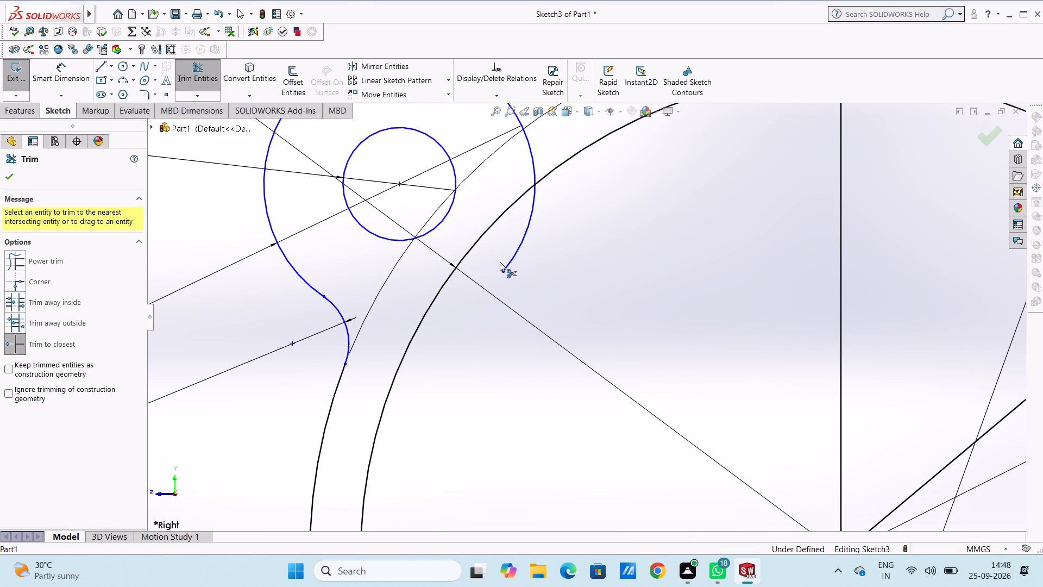
pyautogui.click(512, 260)
pyautogui.scroll(6, 527, 226)
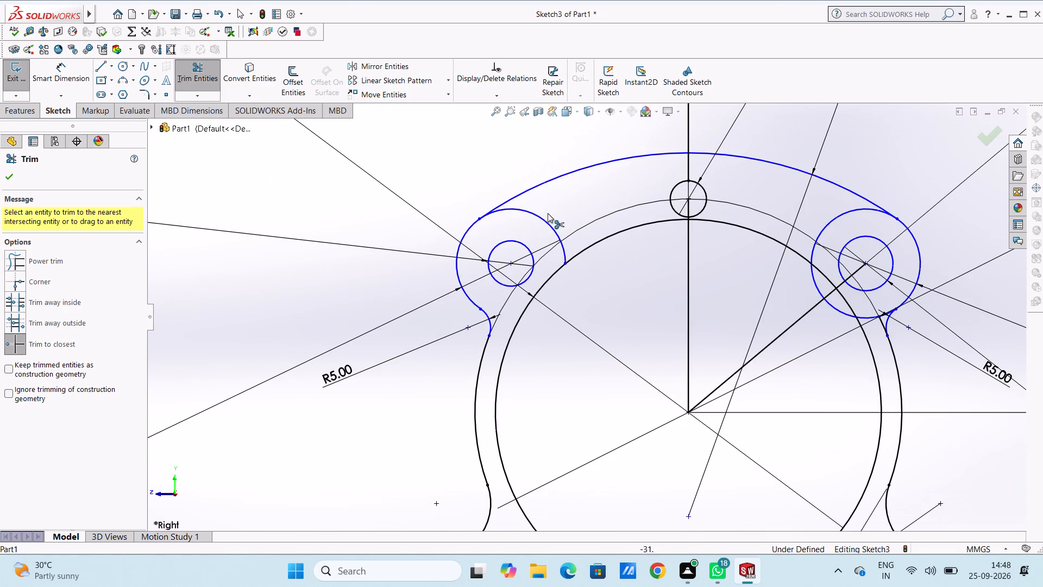
pyautogui.click(542, 218)
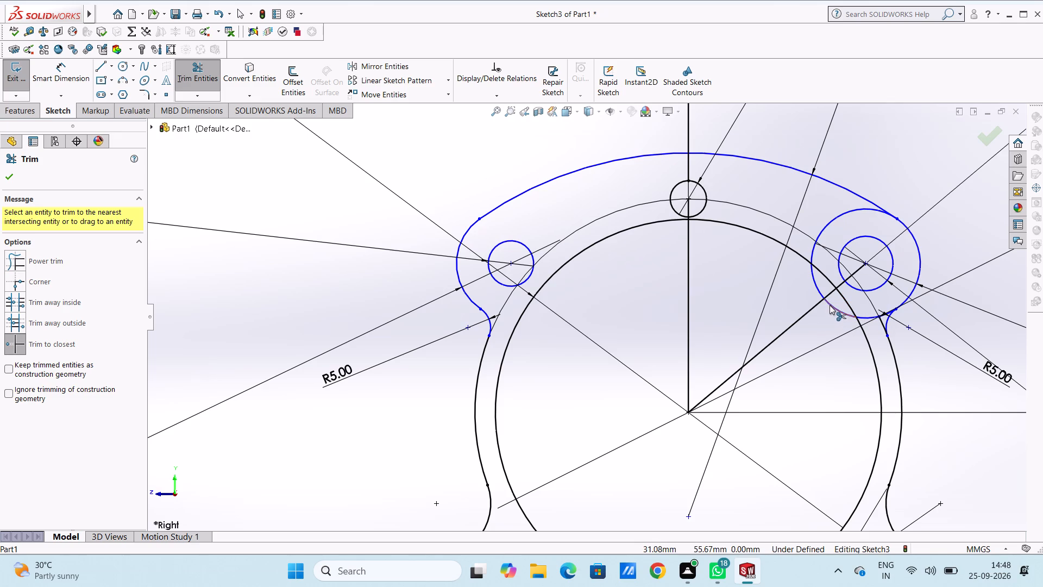
# Trim the portions of the 12 mm hole's lug circle and its radial line that lie inside the inner ring circle.
pyautogui.click(830, 305)
pyautogui.click(822, 292)
pyautogui.click(818, 303)
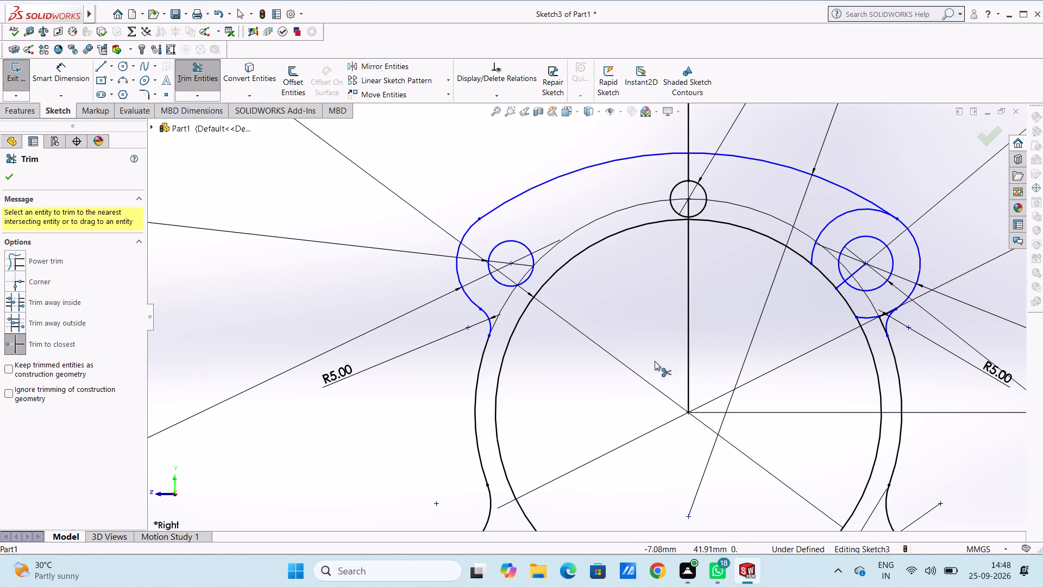
# Trim away the vertical centre line inside the ring, through the 8 mm hole and above the top arc.
pyautogui.click(688, 354)
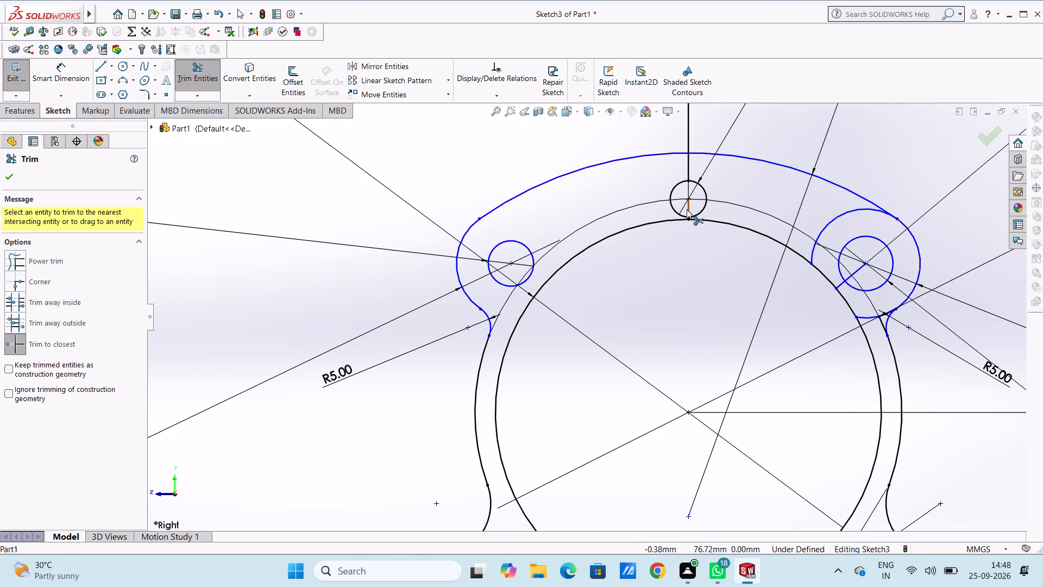
pyautogui.scroll(-4, 687, 209)
pyautogui.click(660, 227)
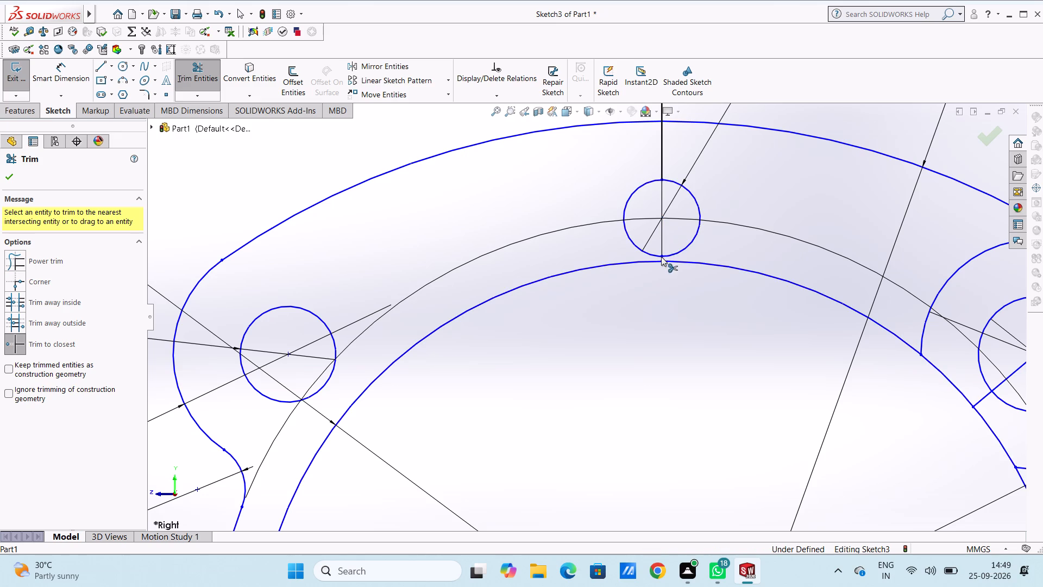
pyautogui.scroll(-6, 661, 257)
pyautogui.click(632, 286)
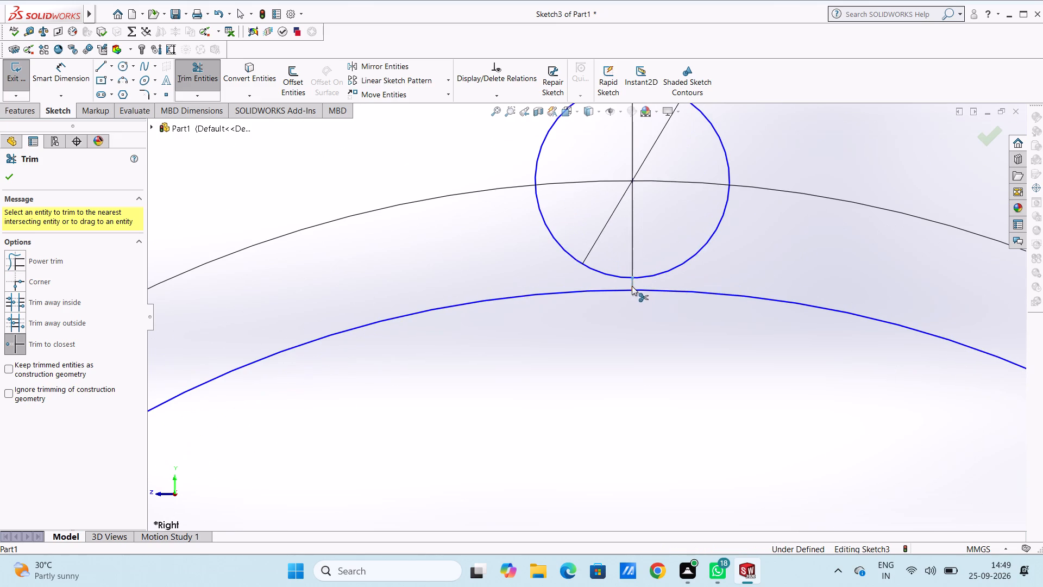
pyautogui.scroll(10, 640, 243)
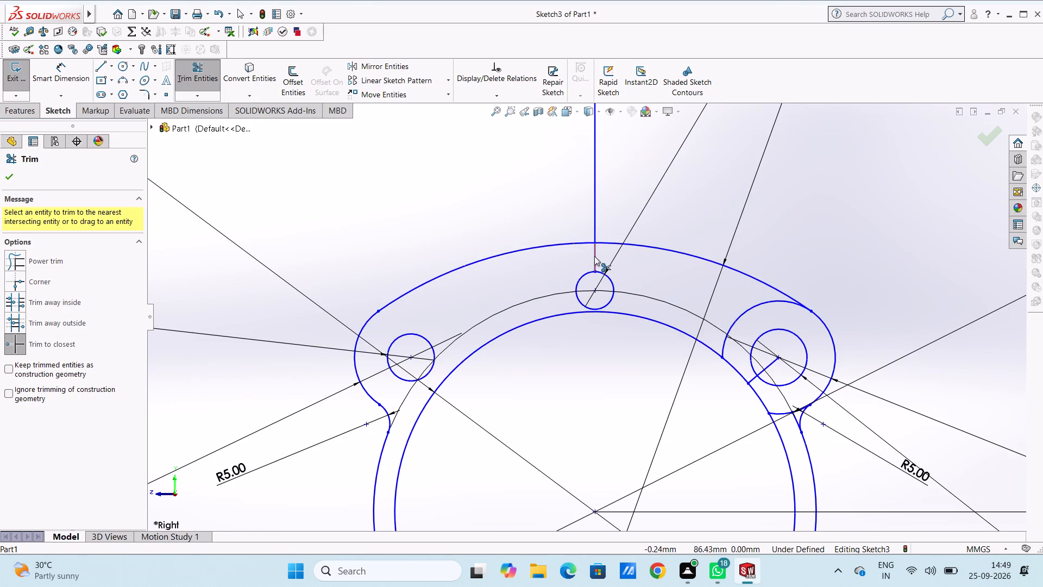
pyautogui.click(595, 257)
pyautogui.click(597, 218)
# Trim the rest of the 12 mm hole's lug circle to its outer contour, removing the leftover radial line and the ring arc's end.
pyautogui.scroll(4, 728, 320)
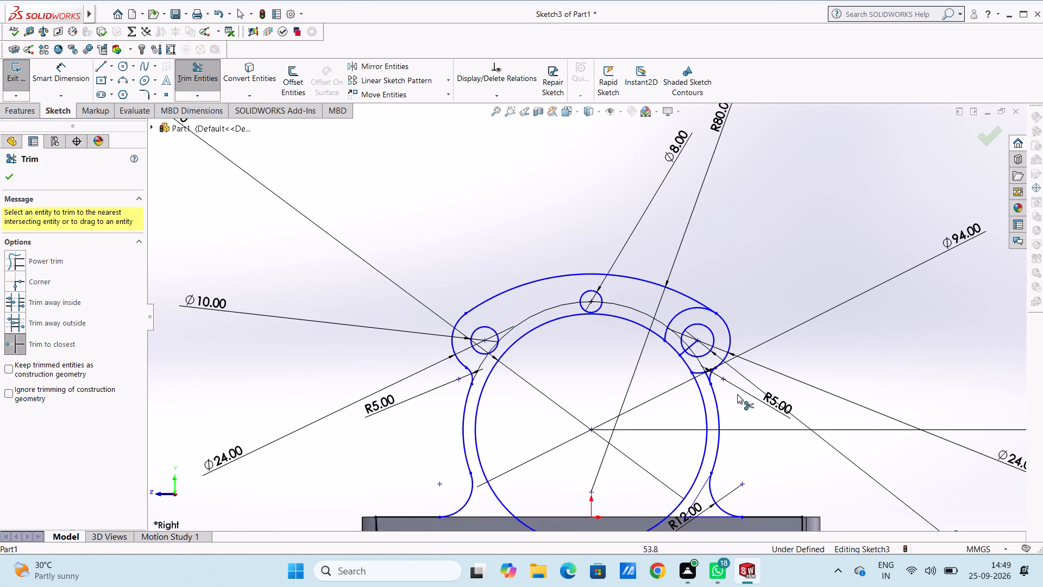
pyautogui.scroll(-4, 715, 368)
pyautogui.scroll(-5, 623, 326)
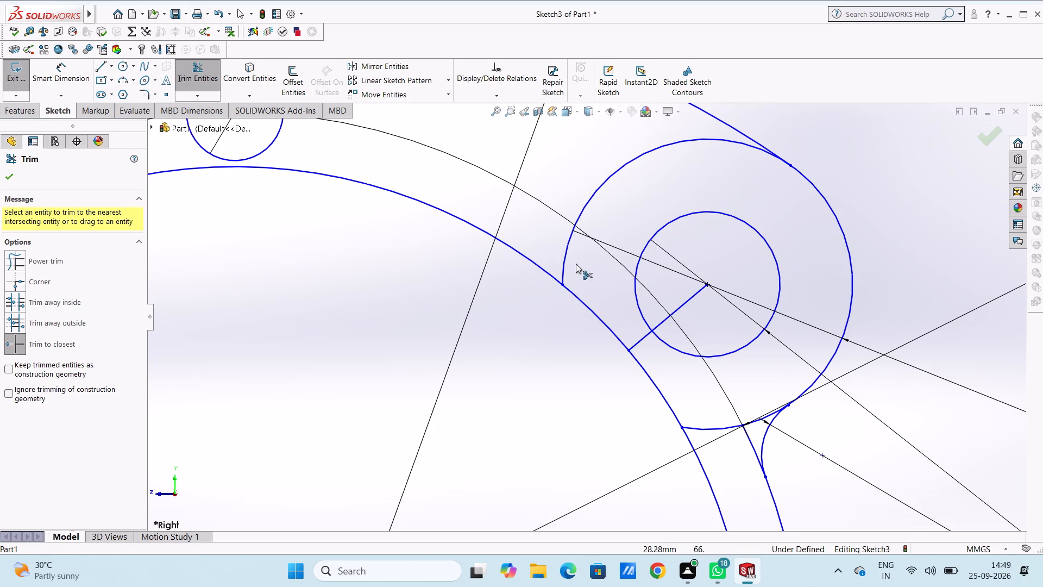
pyautogui.click(564, 257)
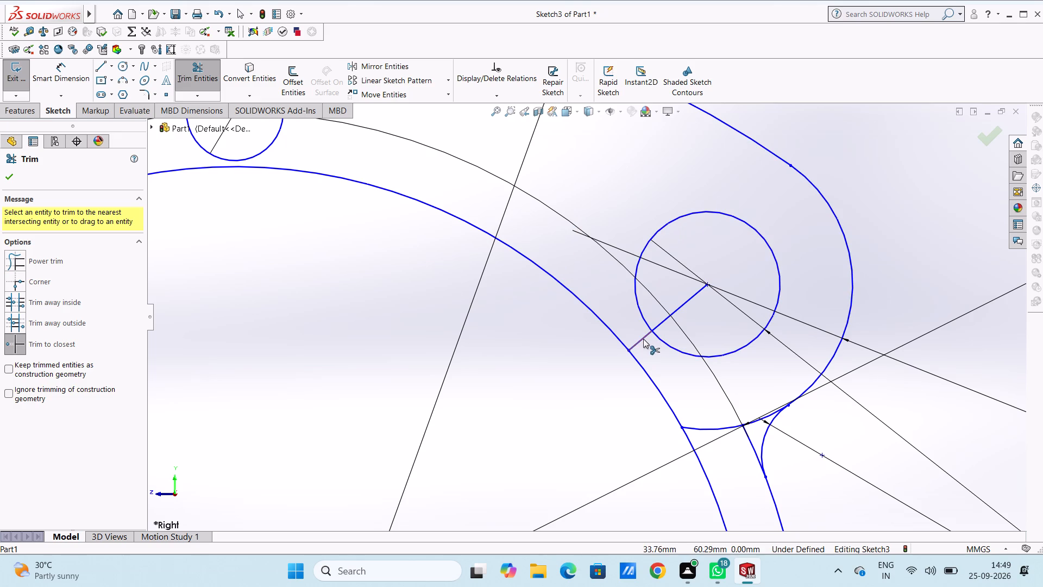
pyautogui.click(643, 339)
pyautogui.click(659, 324)
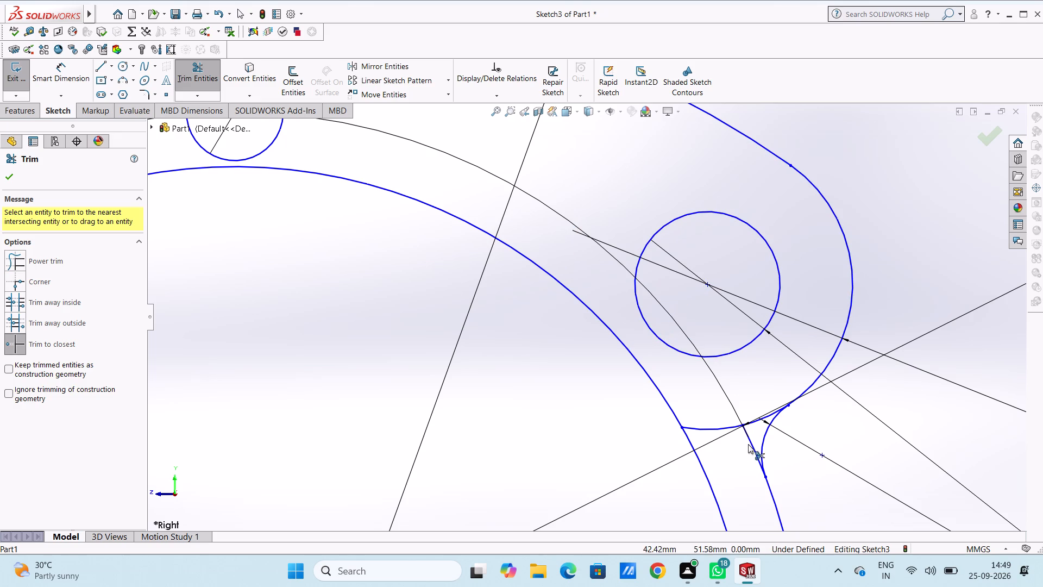
pyautogui.click(750, 440)
pyautogui.click(728, 423)
pyautogui.doubleClick(728, 424)
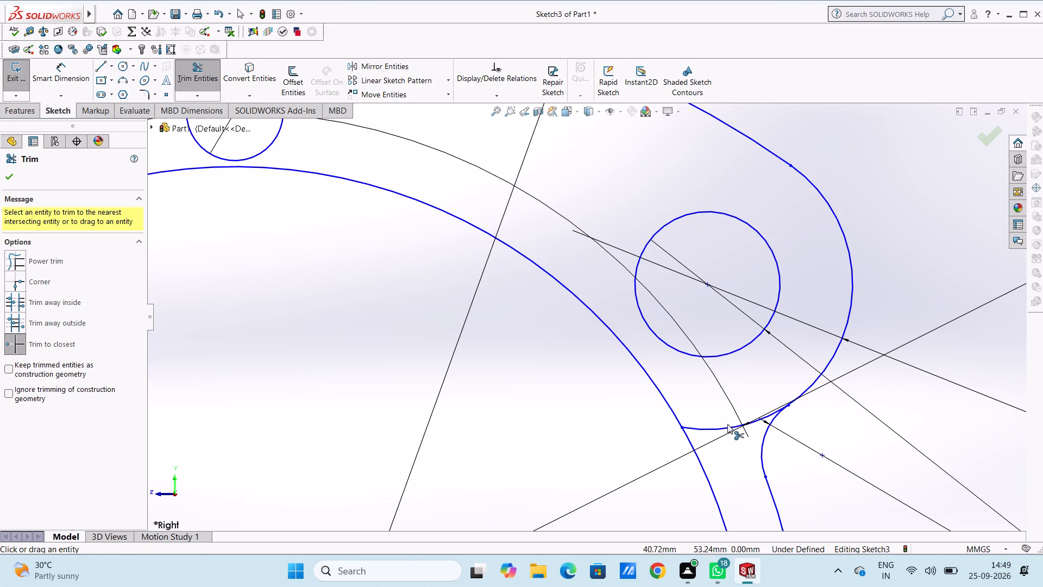
pyautogui.click(727, 427)
pyautogui.click(737, 424)
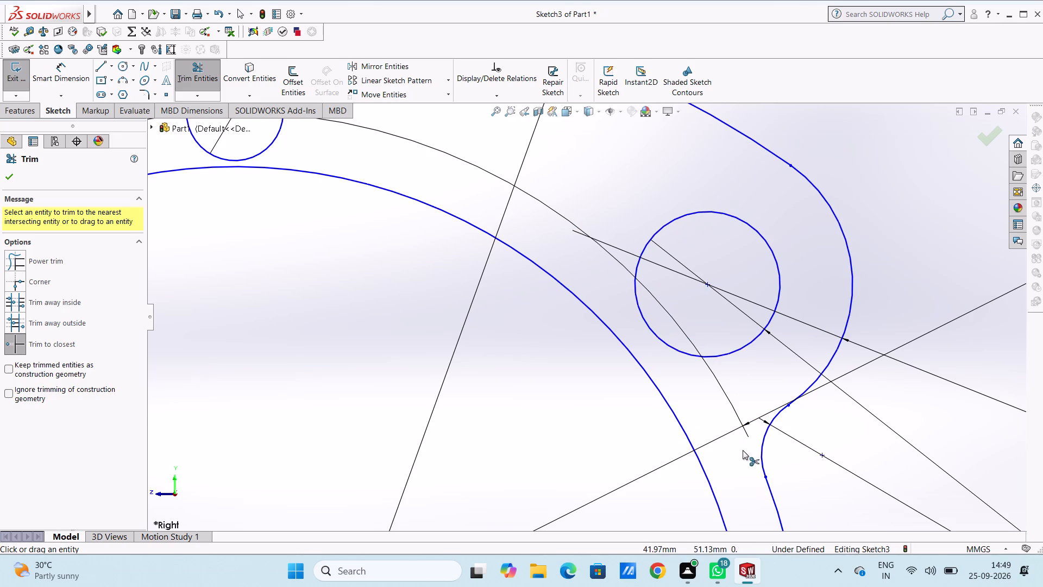
pyautogui.scroll(11, 742, 450)
pyautogui.scroll(3, 676, 425)
pyautogui.scroll(-3, 568, 427)
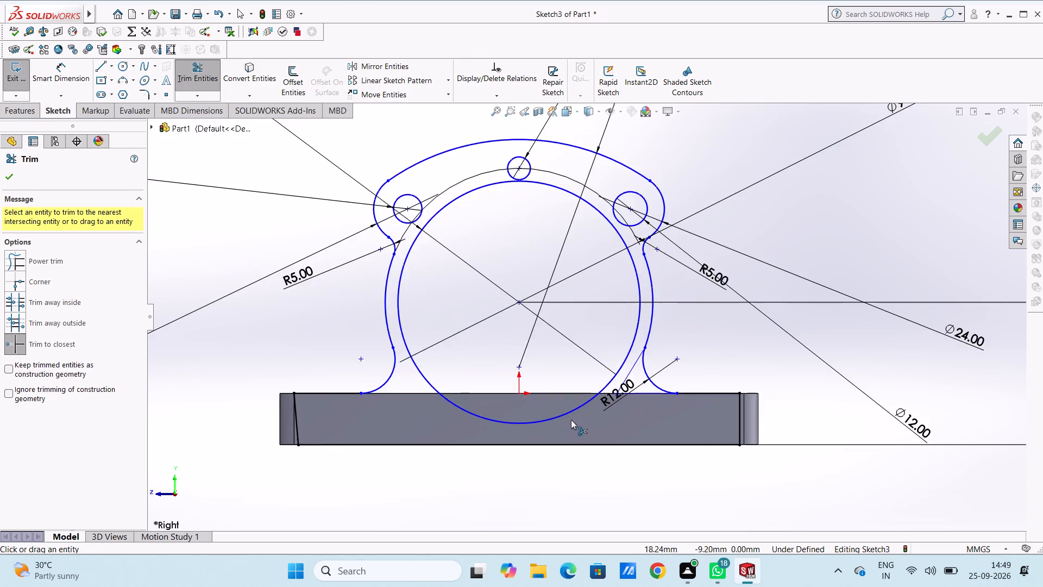
pyautogui.scroll(2, 571, 419)
pyautogui.press('Escape')
pyautogui.press('Escape')
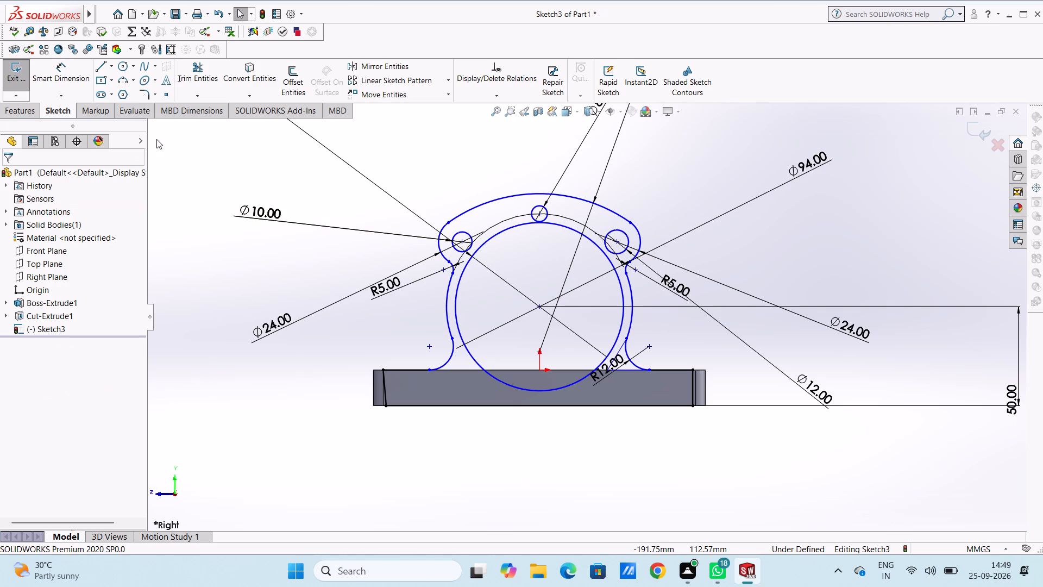
# Sketch a circle centred on the ring's centre point and dimension its diameter at 102 mm.
pyautogui.click(122, 66)
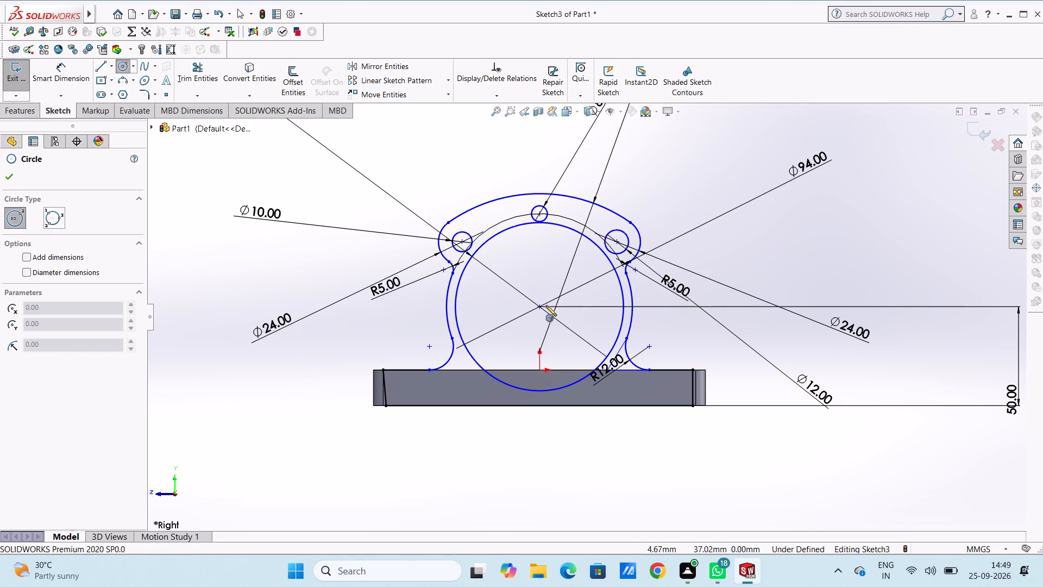
pyautogui.click(539, 307)
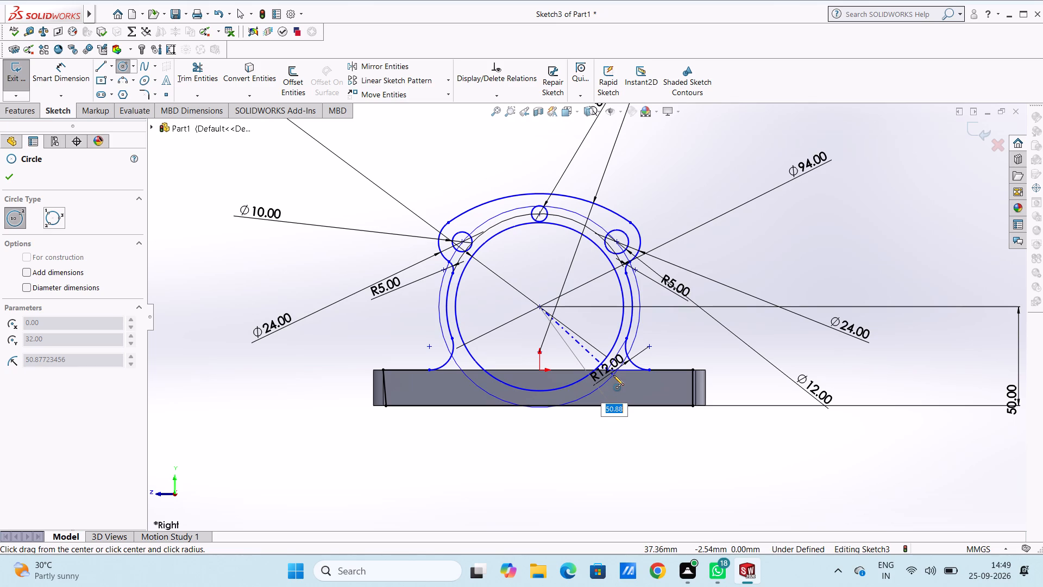
pyautogui.click(613, 375)
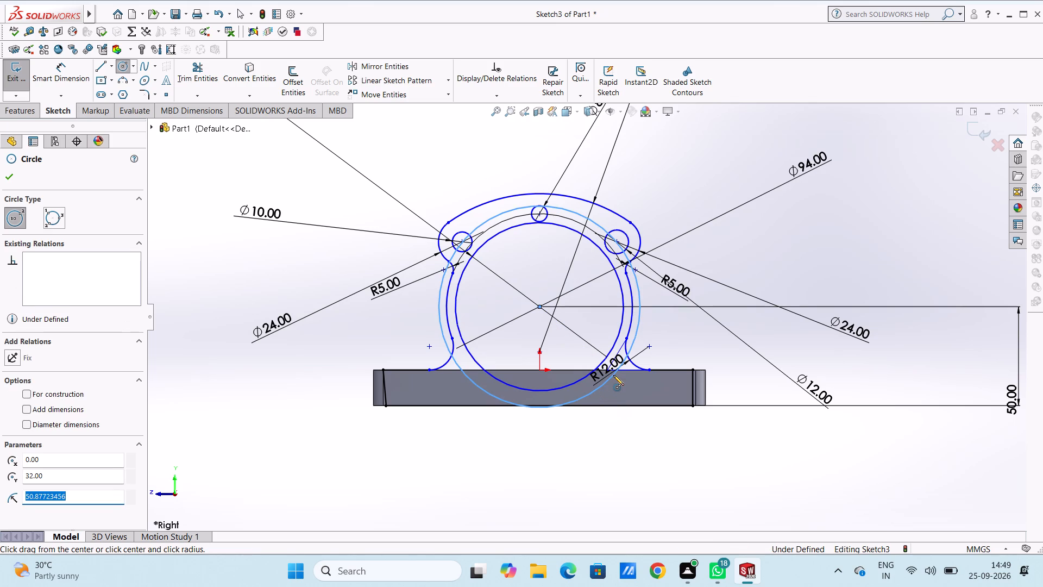
pyautogui.press('Escape')
pyautogui.press('Escape')
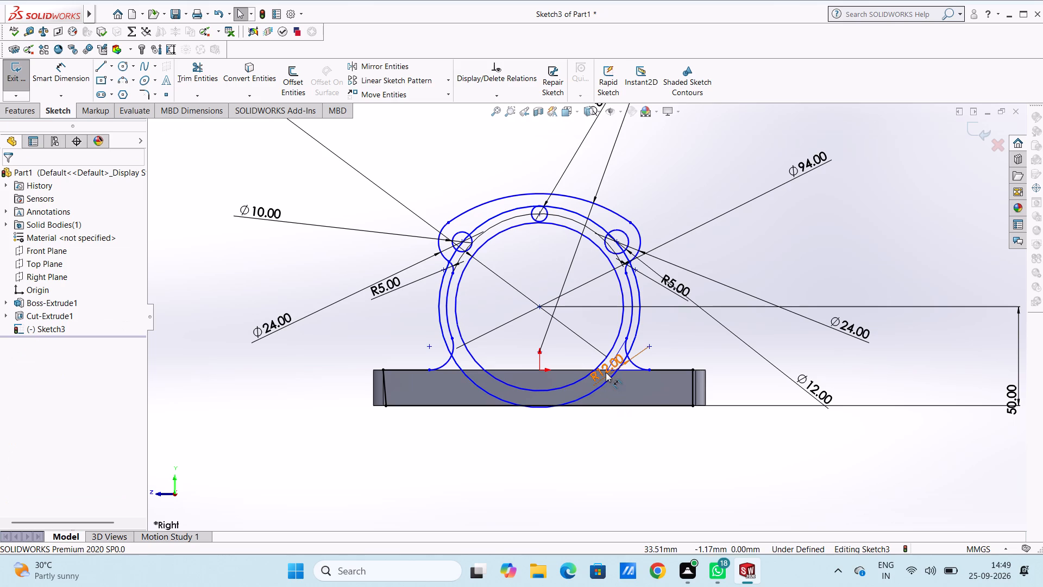
pyautogui.click(51, 71)
pyautogui.click(488, 394)
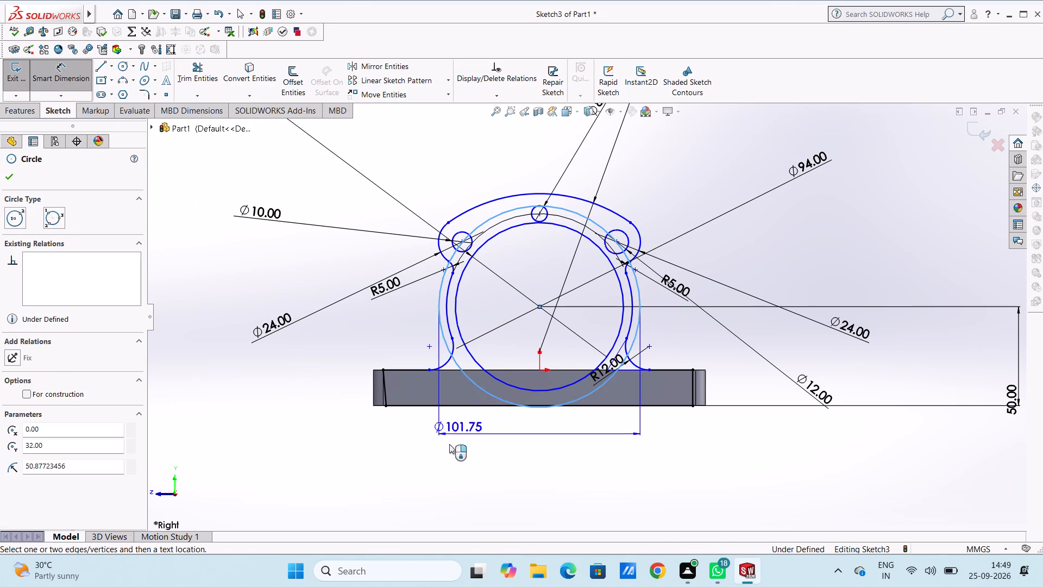
pyautogui.click(406, 490)
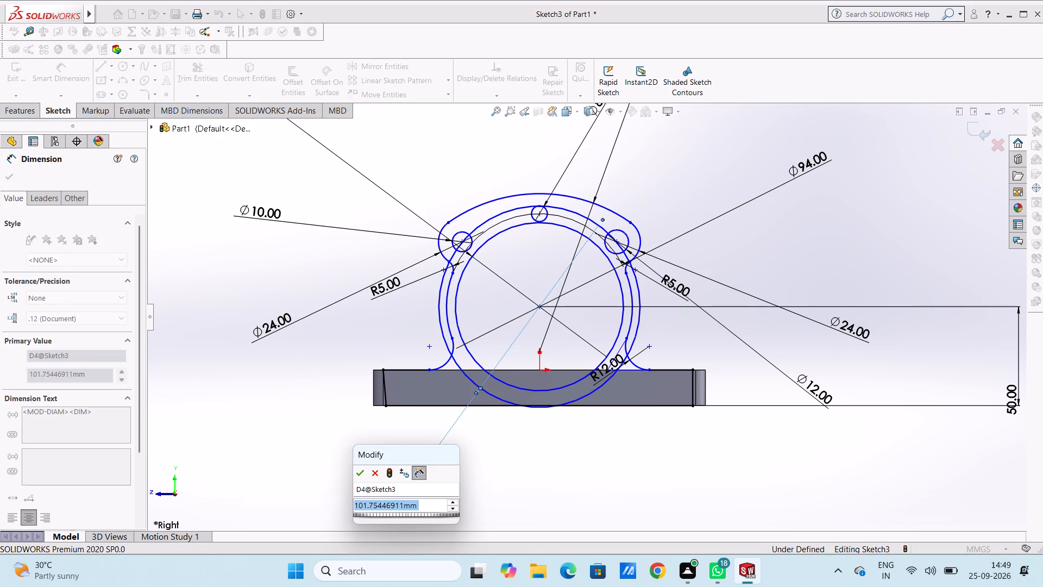
pyautogui.write('102')
pyautogui.press('Return')
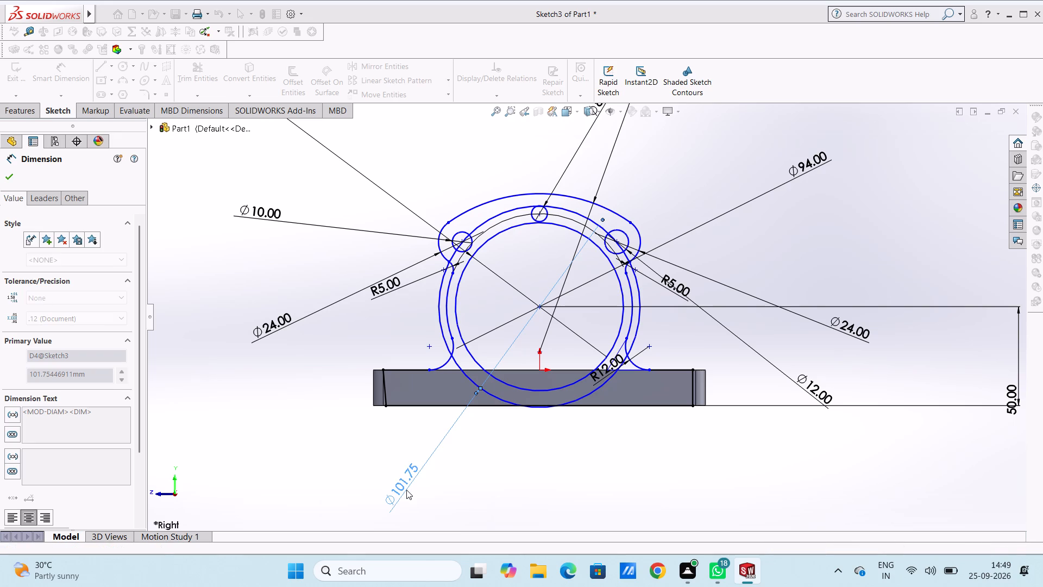
pyautogui.click(287, 488)
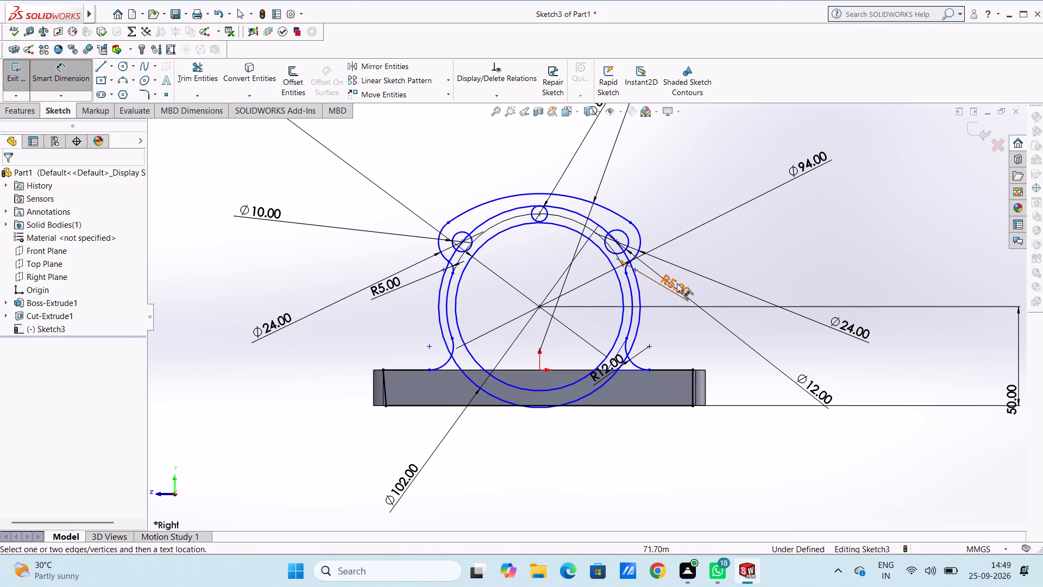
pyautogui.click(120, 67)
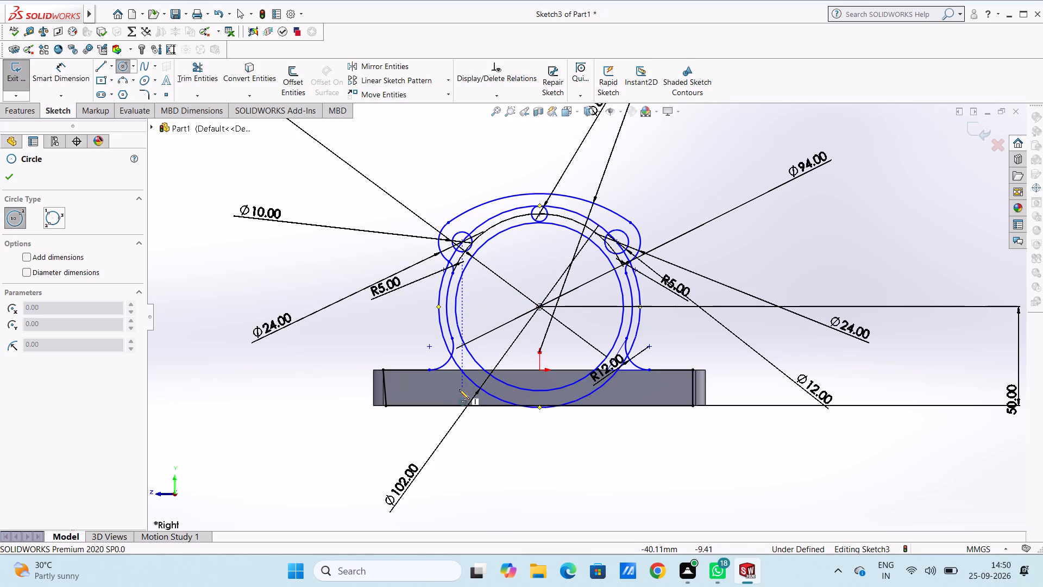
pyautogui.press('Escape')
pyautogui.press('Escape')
# Draw a vertical line about 73 mm long from the ring centre down past the base plate's underside.
pyautogui.scroll(4, 352, 362)
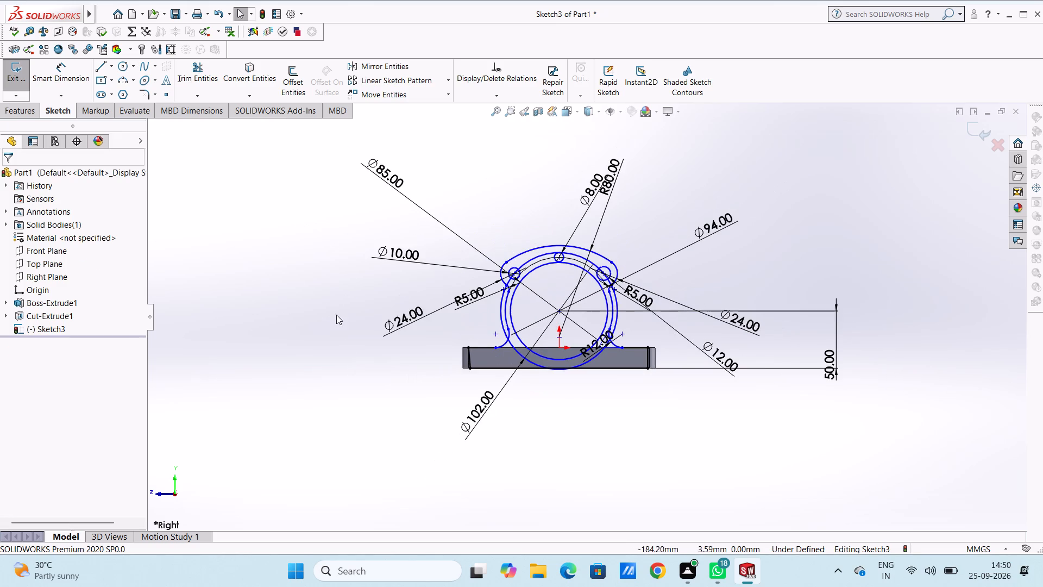
pyautogui.click(98, 65)
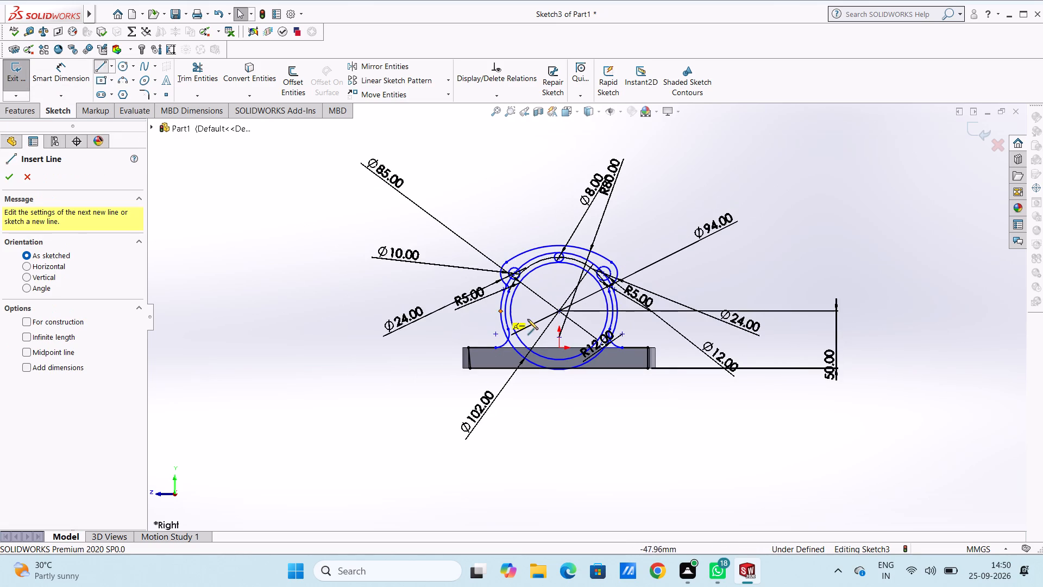
pyautogui.scroll(-5, 561, 361)
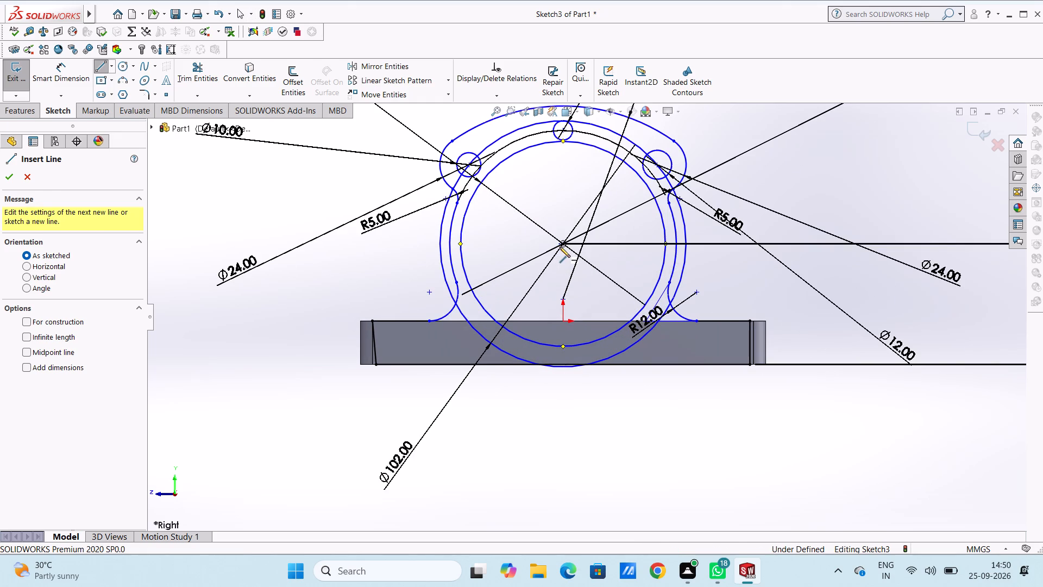
pyautogui.click(562, 243)
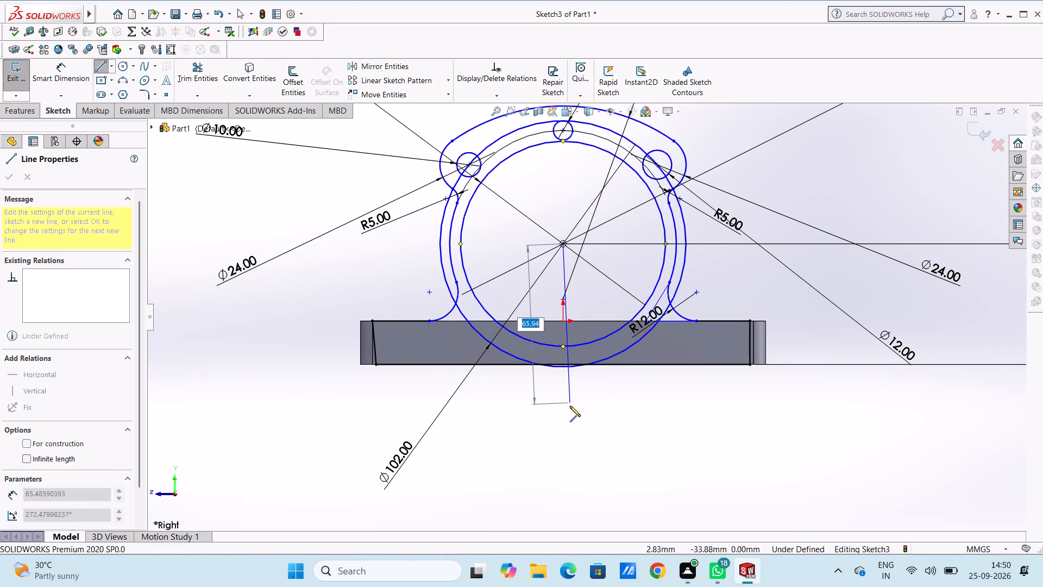
pyautogui.click(562, 419)
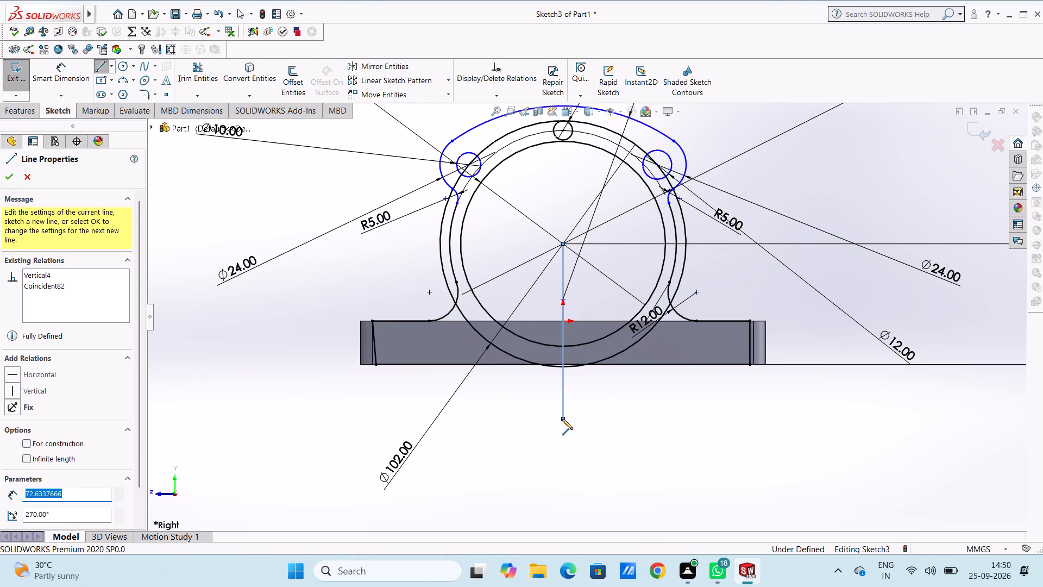
pyautogui.press('Escape')
pyautogui.press('Escape')
# Draw two slanted lines, about 87 mm and 89 mm long, from the ring centre down past the base on either side of the vertical line.
pyautogui.click(99, 66)
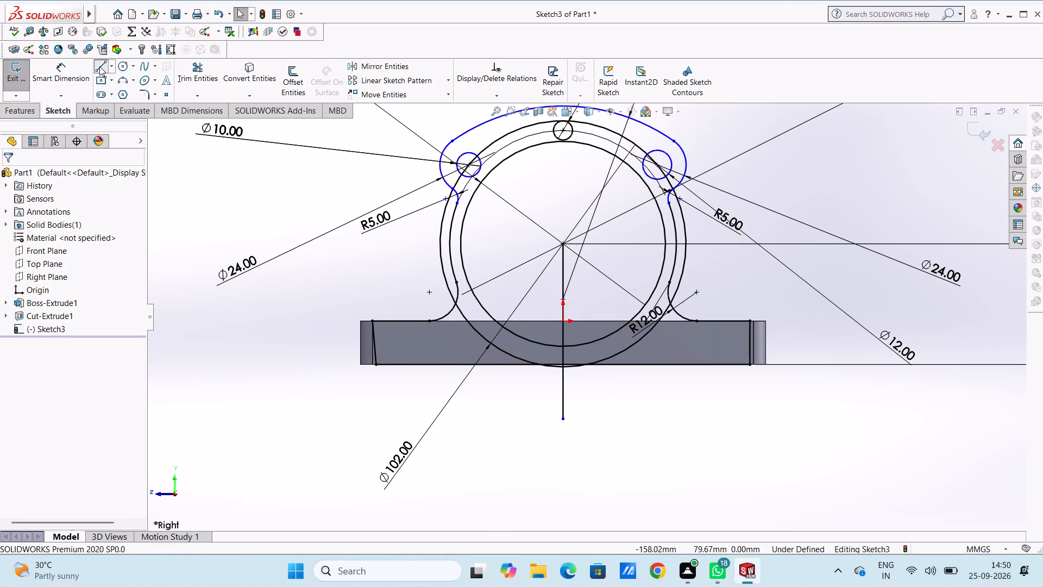
pyautogui.click(564, 245)
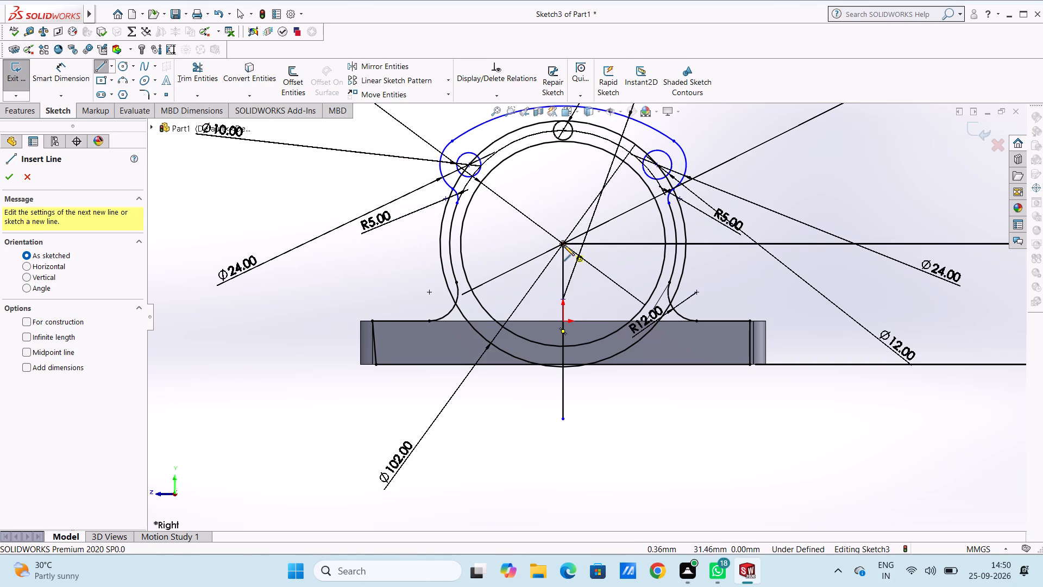
pyautogui.click(433, 409)
pyautogui.press('Escape')
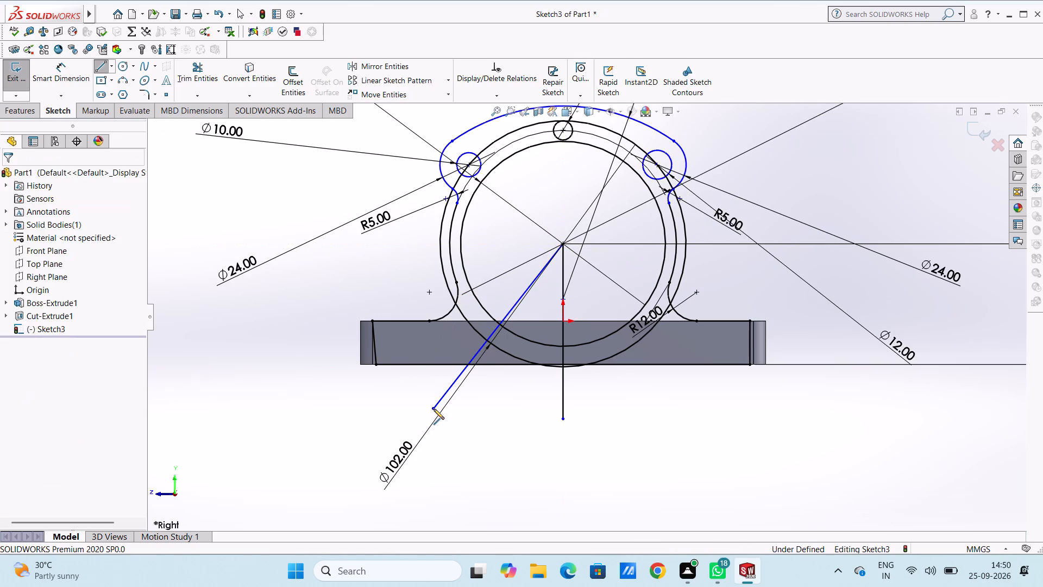
pyautogui.click(104, 69)
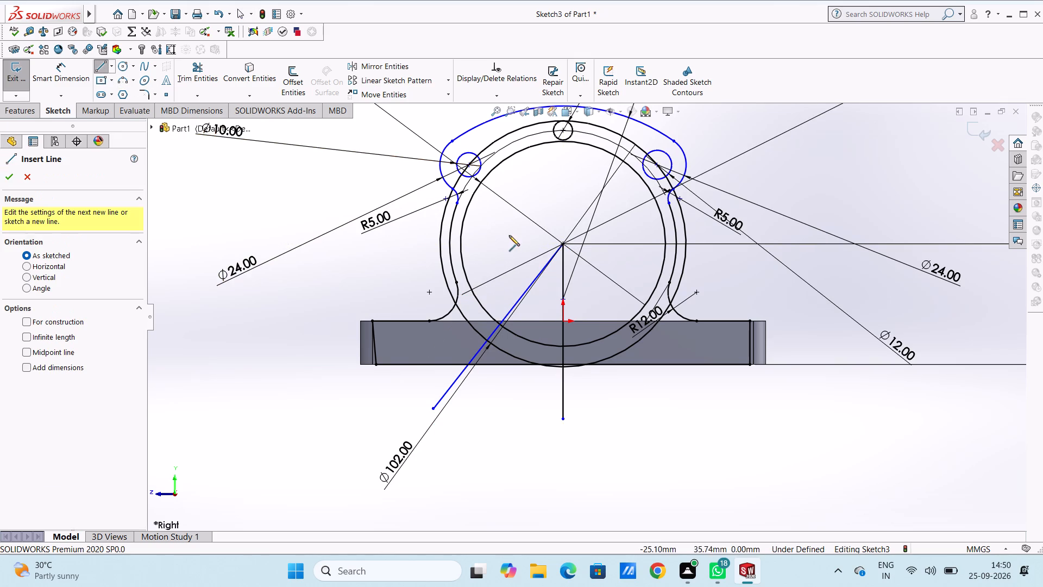
pyautogui.click(561, 246)
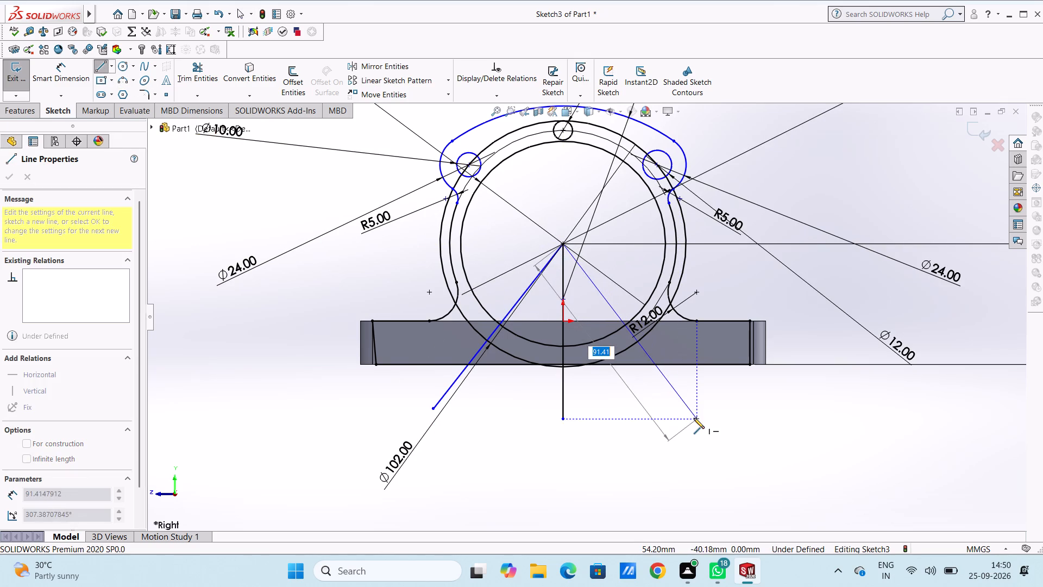
pyautogui.click(698, 413)
pyautogui.press('Escape')
pyautogui.click(698, 413)
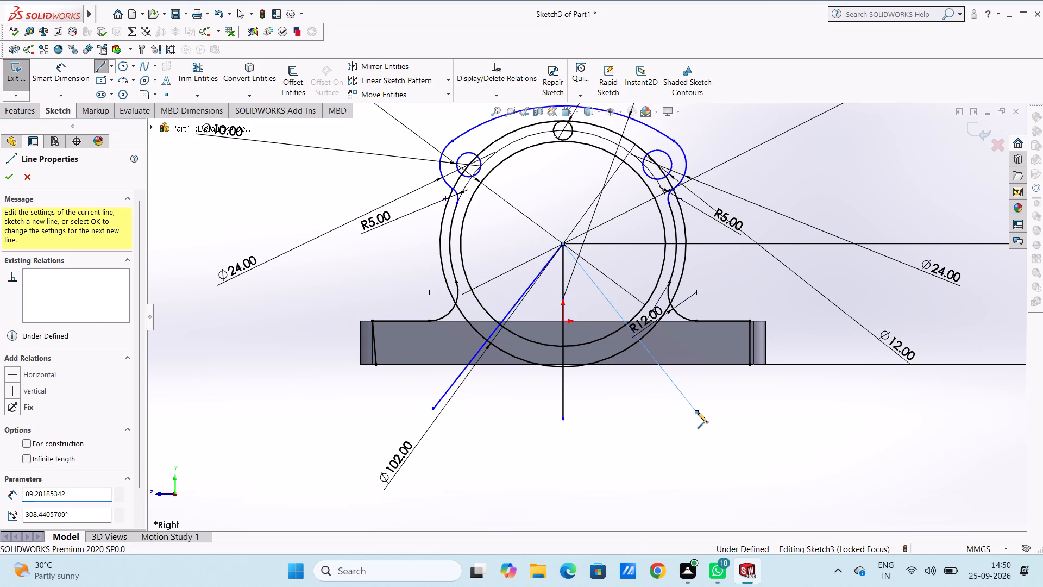
pyautogui.press('Escape')
pyautogui.press('Escape')
pyautogui.press('Escape')
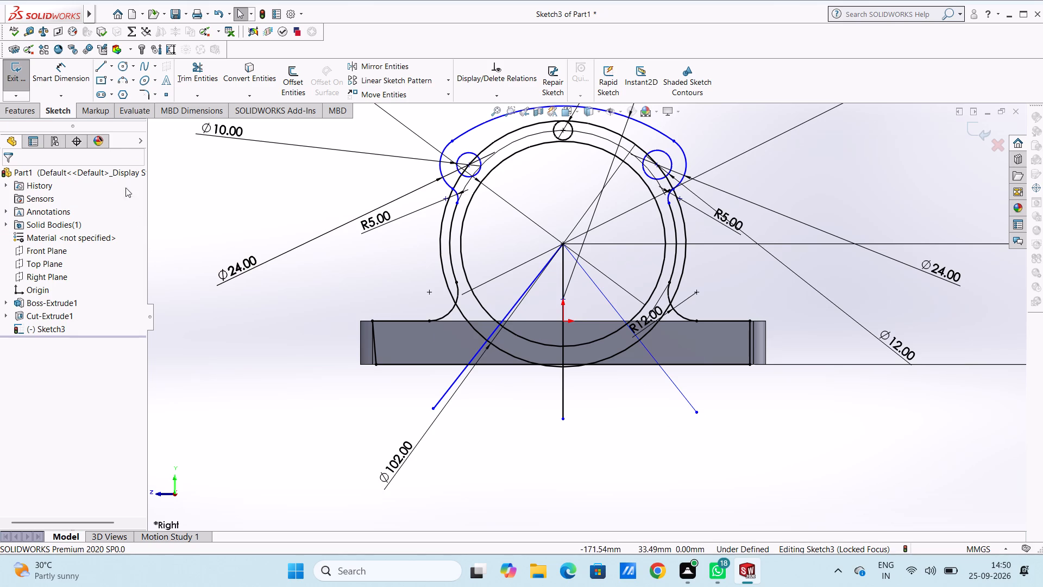
# Dimension the angle between the slanted line on the 10 mm hole's side and the vertical line at 50°.
pyautogui.click(83, 85)
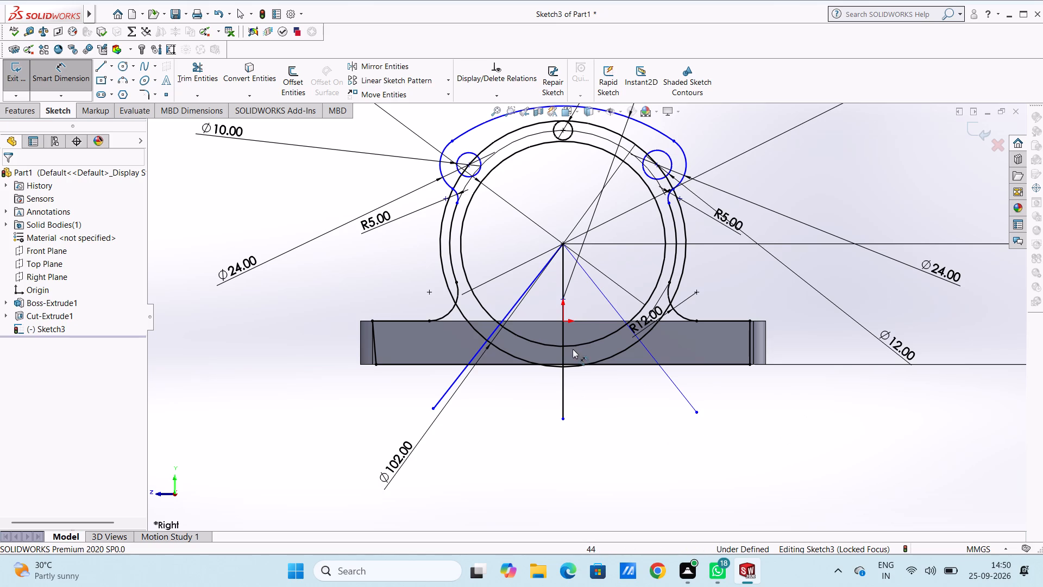
pyautogui.click(436, 404)
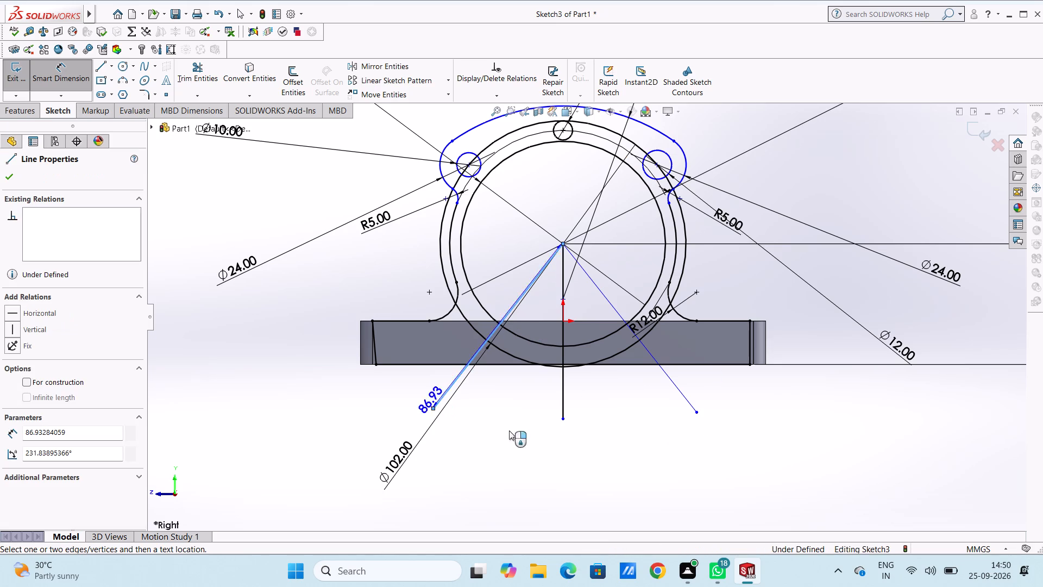
pyautogui.click(563, 411)
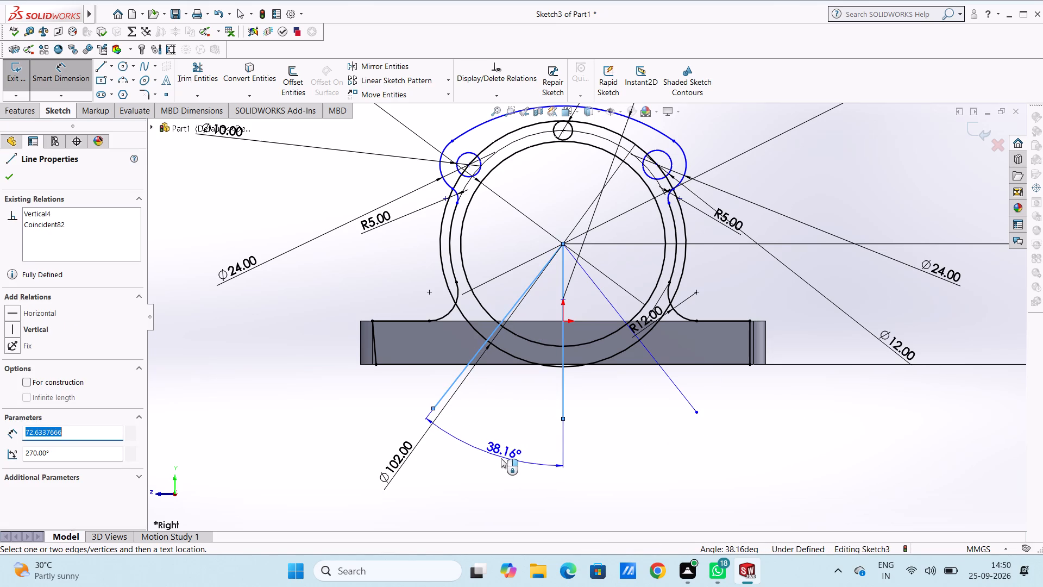
pyautogui.click(500, 458)
pyautogui.write('50')
pyautogui.press('Return')
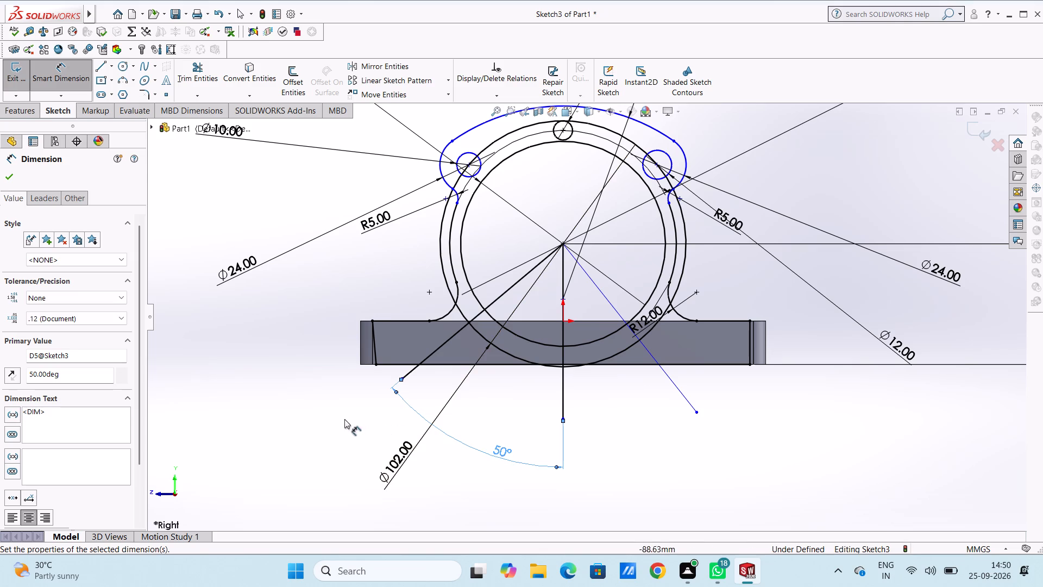
pyautogui.click(330, 441)
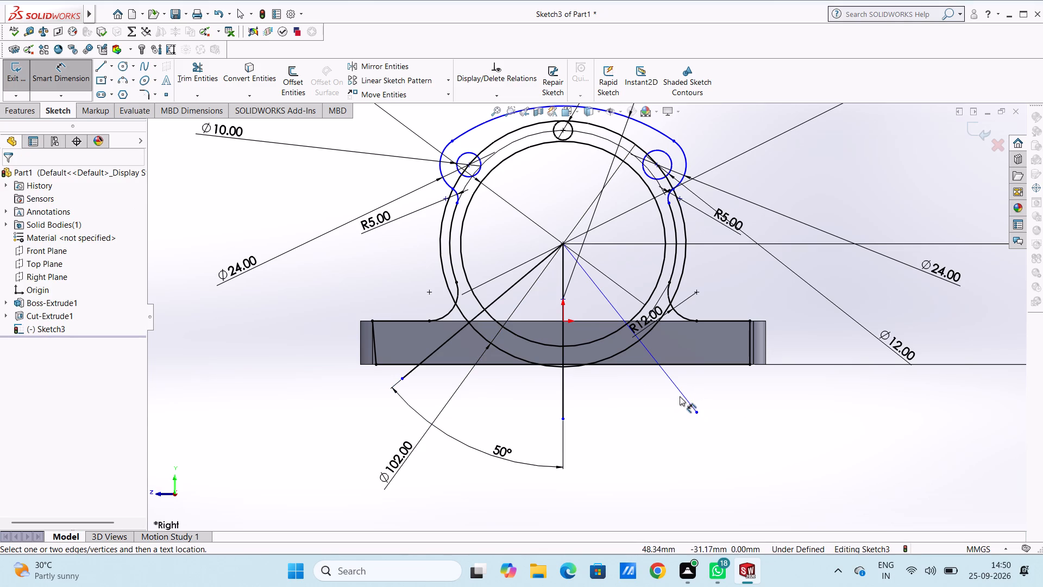
# Dimension the angle between the slanted line on the 12 mm hole's side and the vertical line at 50°.
pyautogui.click(680, 395)
pyautogui.click(562, 402)
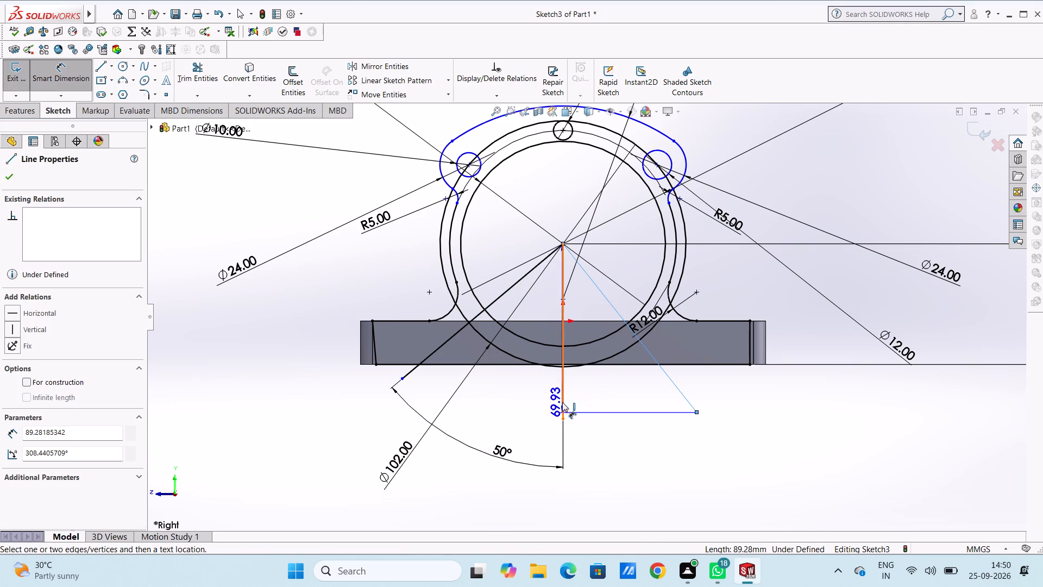
pyautogui.click(664, 471)
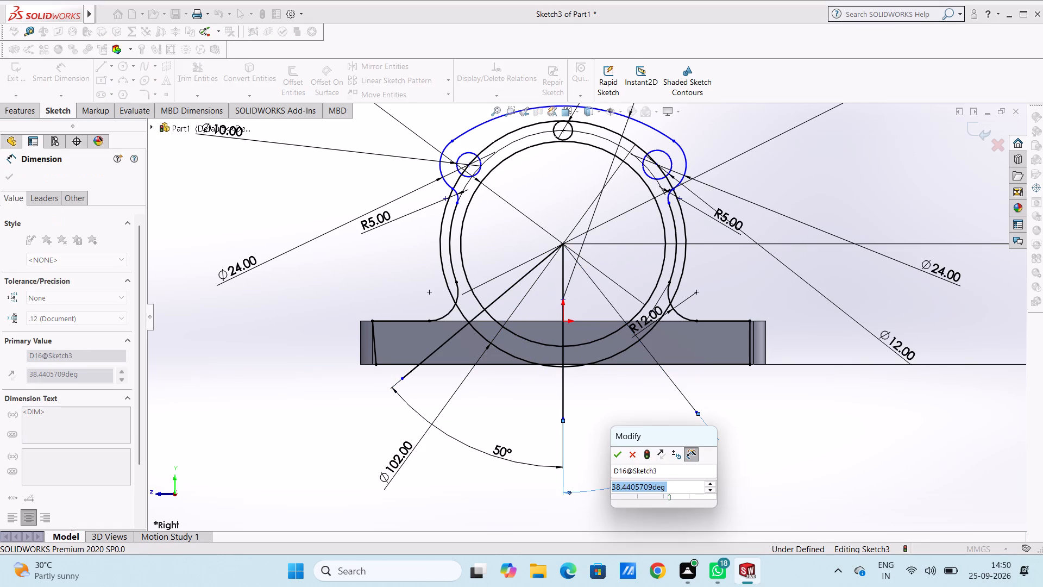
pyautogui.write('50')
pyautogui.press('Return')
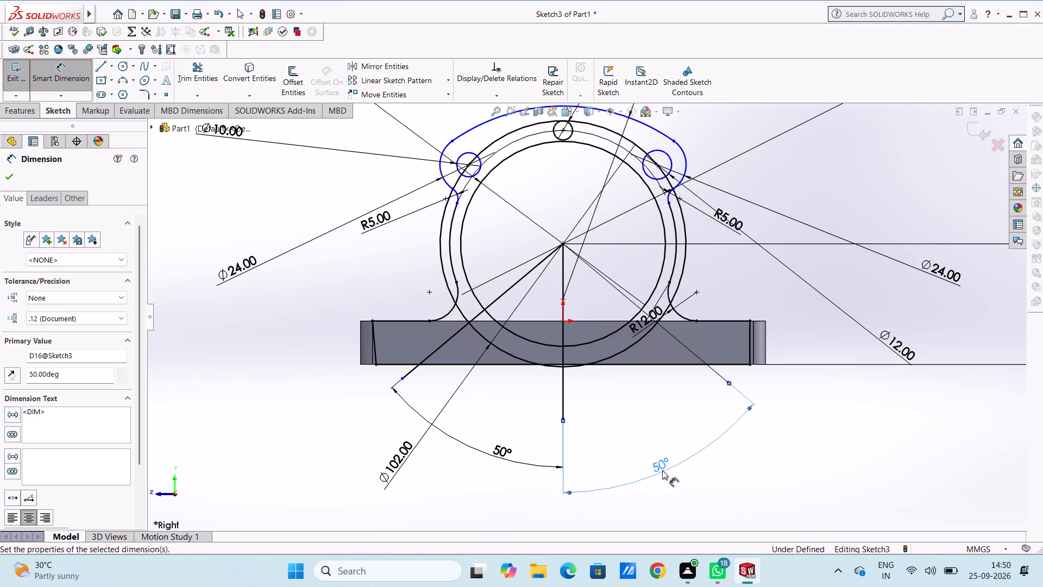
pyautogui.click(631, 423)
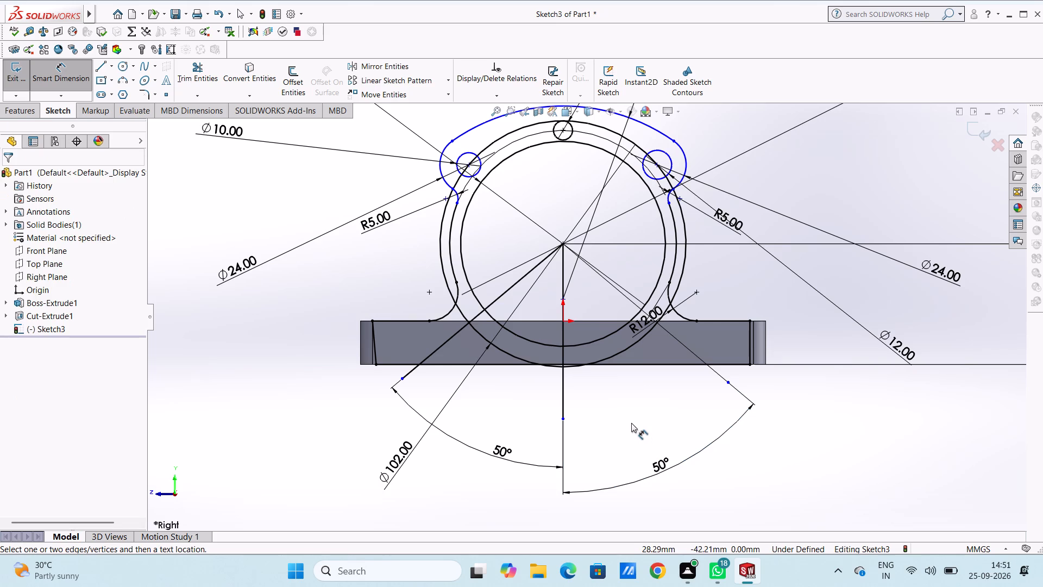
# Set the height of the ring centre above the base plate's bottom edge to 48 mm.
pyautogui.scroll(3, 800, 342)
pyautogui.doubleClick(906, 340)
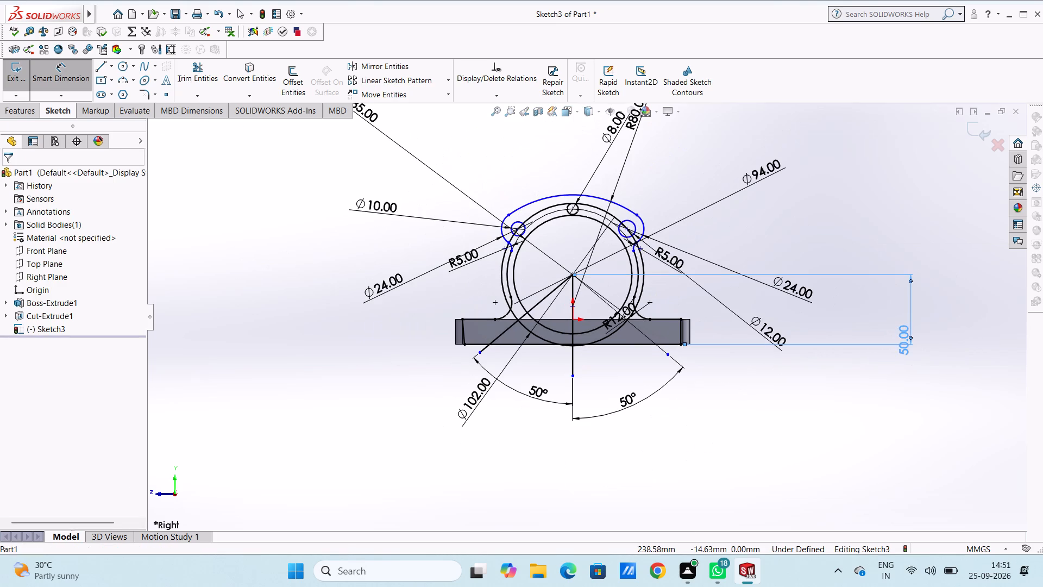
pyautogui.write('48')
pyautogui.press('Return')
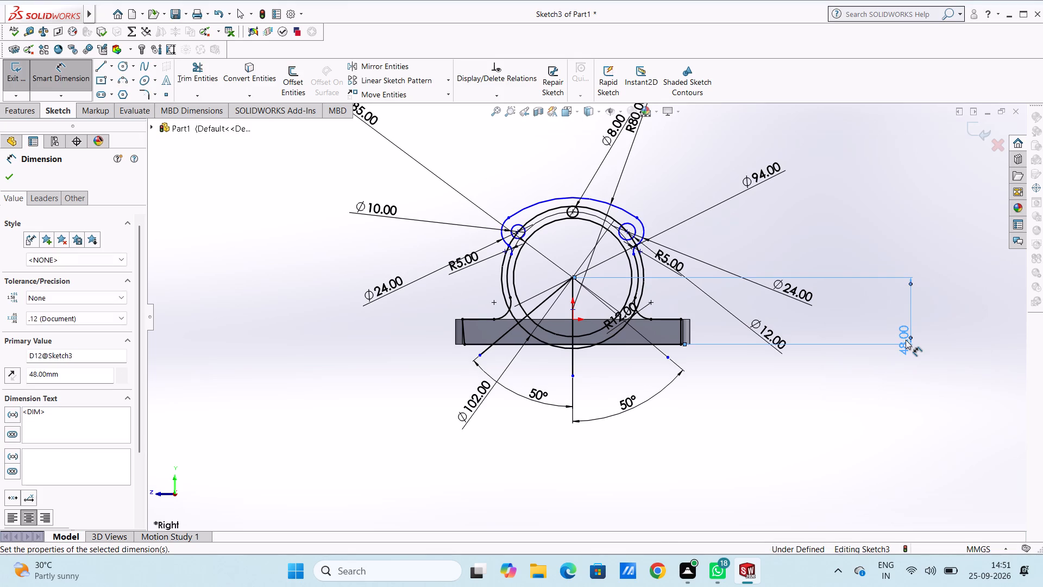
pyautogui.click(798, 226)
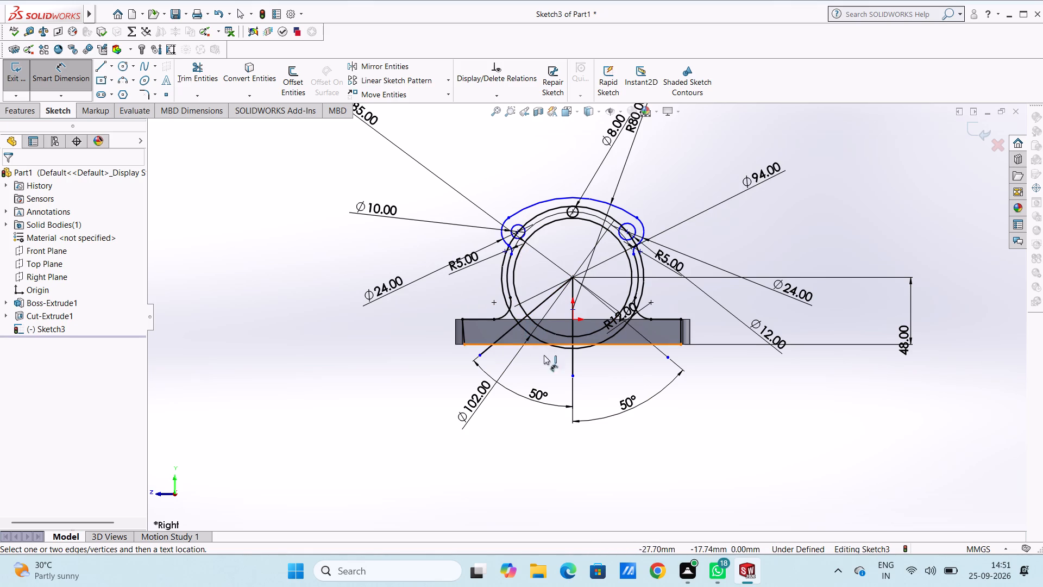
# Set the height of the ring centre above the base plate's bottom edge to 45 mm.
pyautogui.click(800, 429)
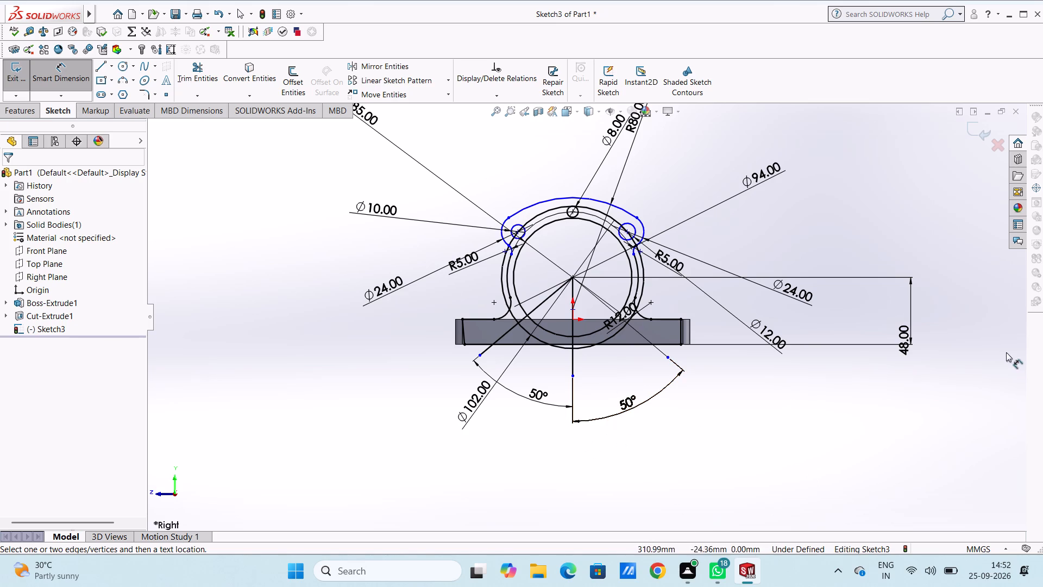
pyautogui.doubleClick(906, 328)
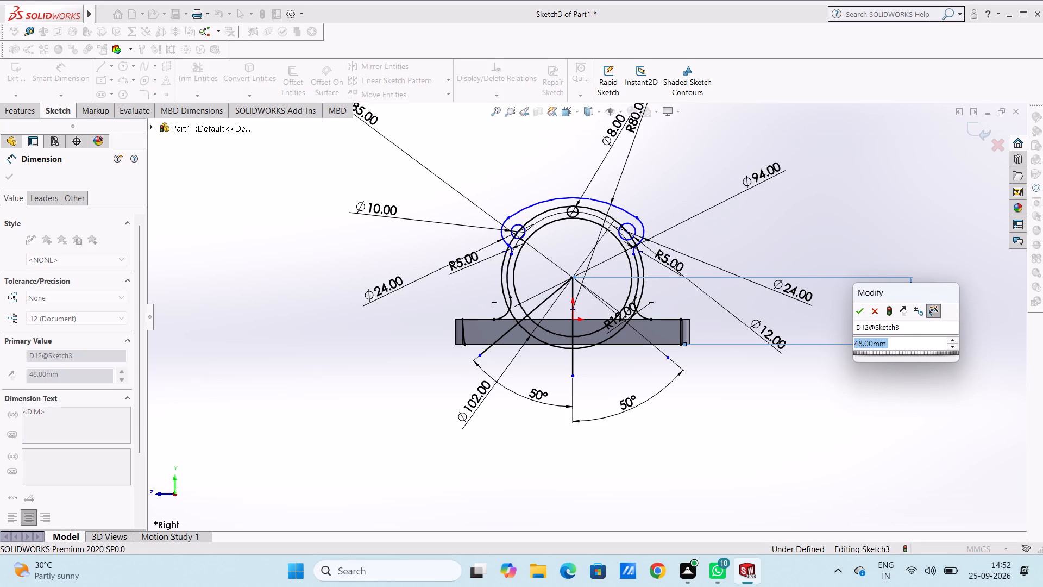
pyautogui.write('45')
pyautogui.press('Return')
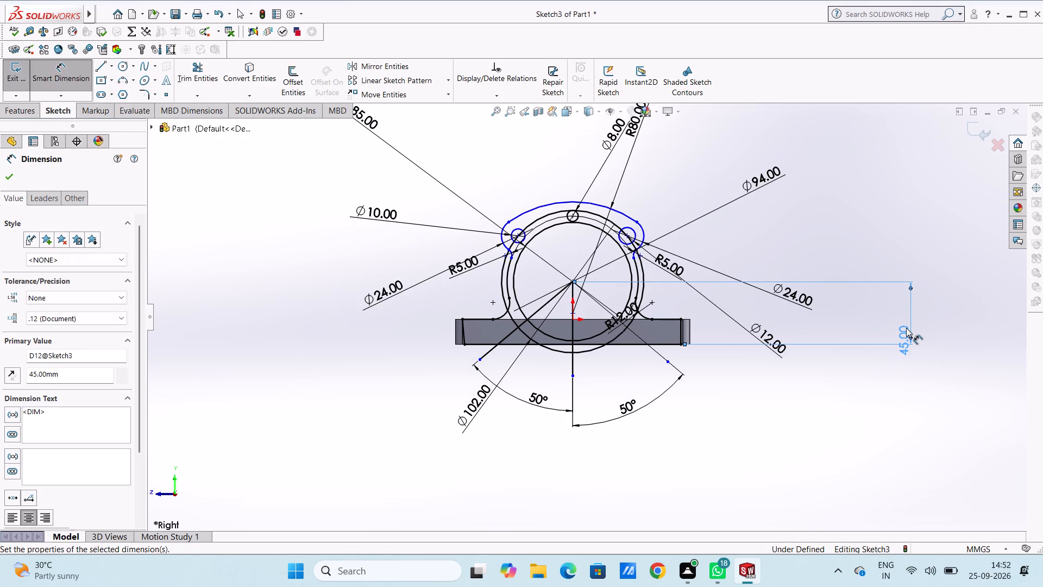
pyautogui.click(854, 236)
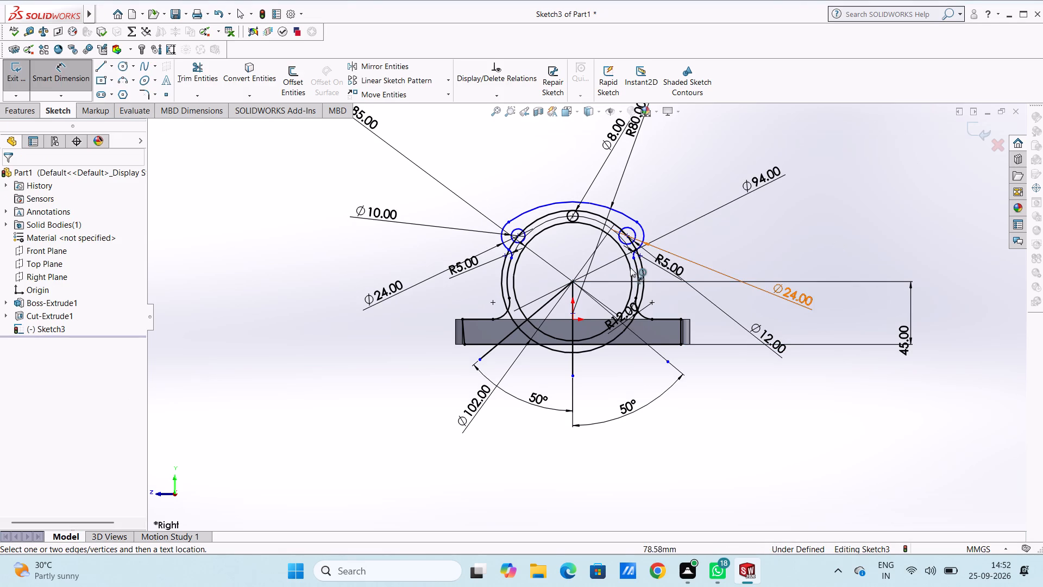
# Draw a 5 mm radius circle where the 102 mm circle crosses the slanted line on the 10 mm hole's side.
pyautogui.click(124, 66)
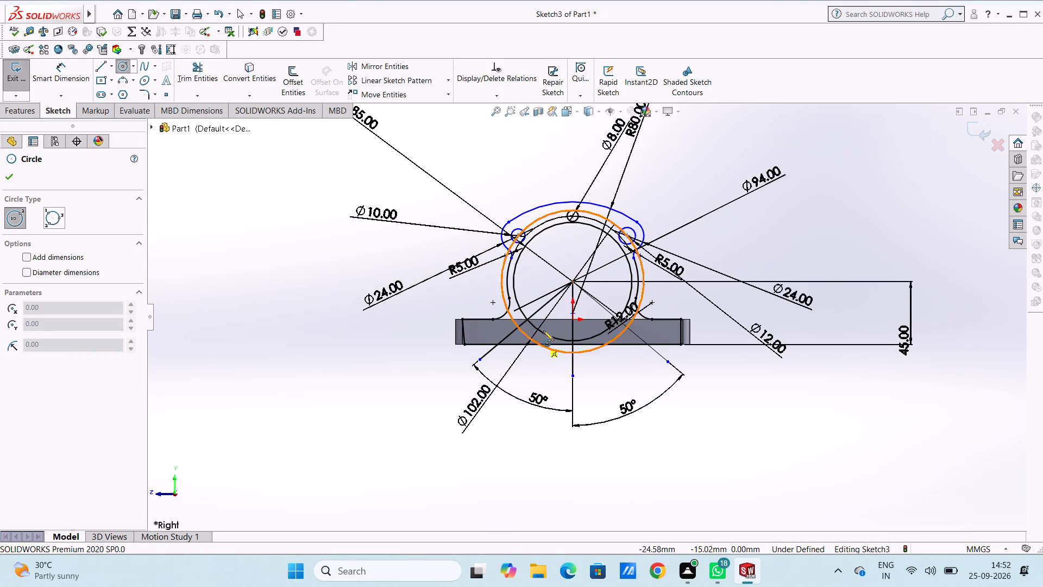
pyautogui.scroll(-8, 545, 321)
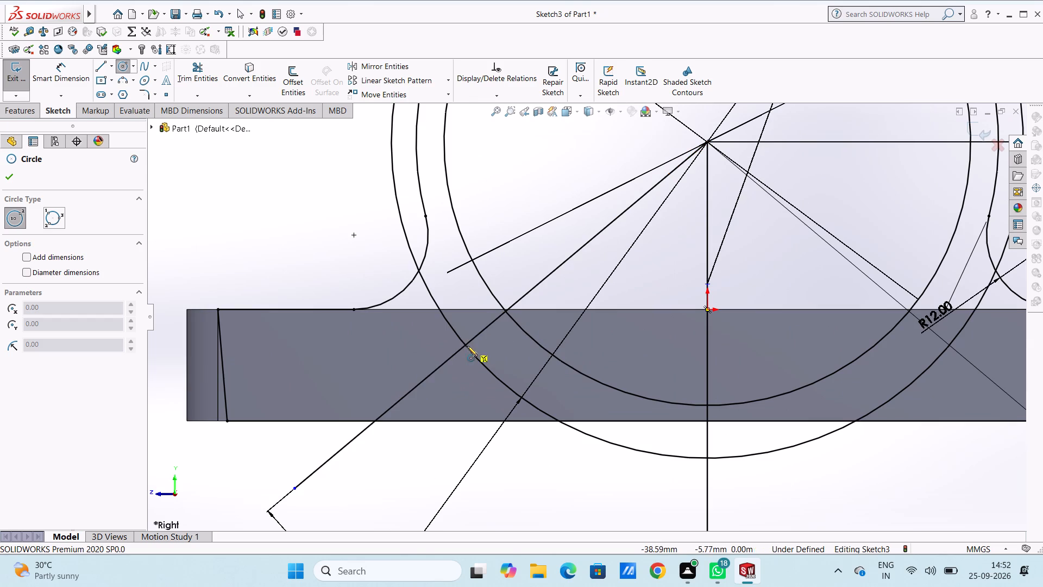
pyautogui.click(466, 346)
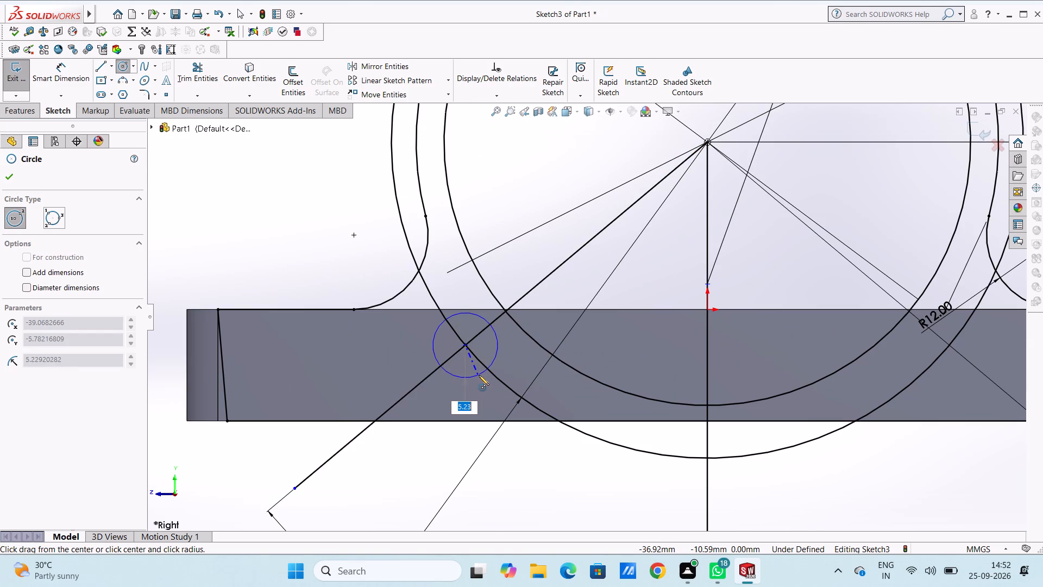
pyautogui.press('5')
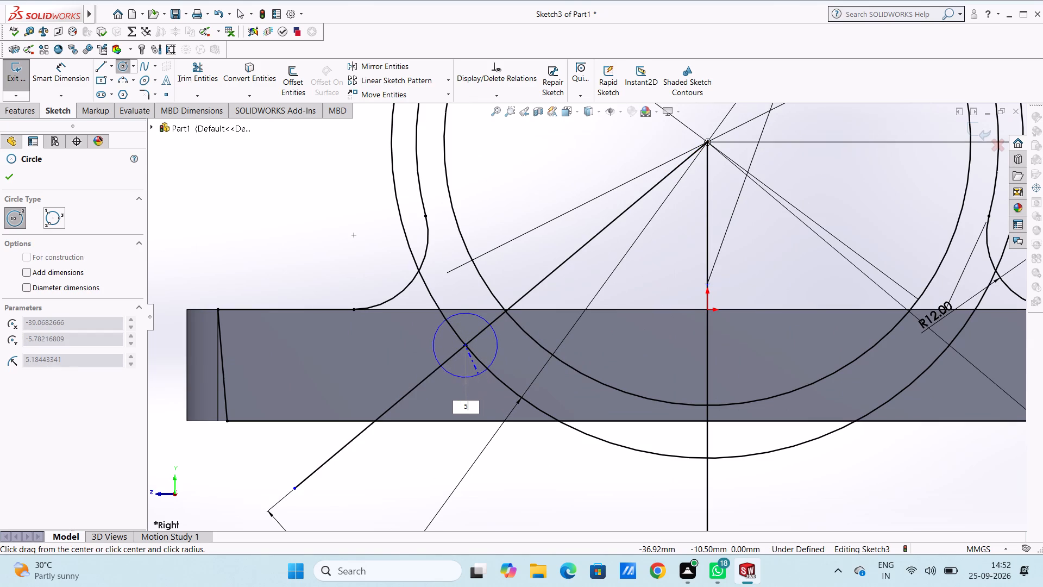
pyautogui.press('Return')
# Draw a 5 mm radius circle where the 102 mm circle crosses the slanted line on the 12 mm hole's side.
pyautogui.scroll(5, 479, 374)
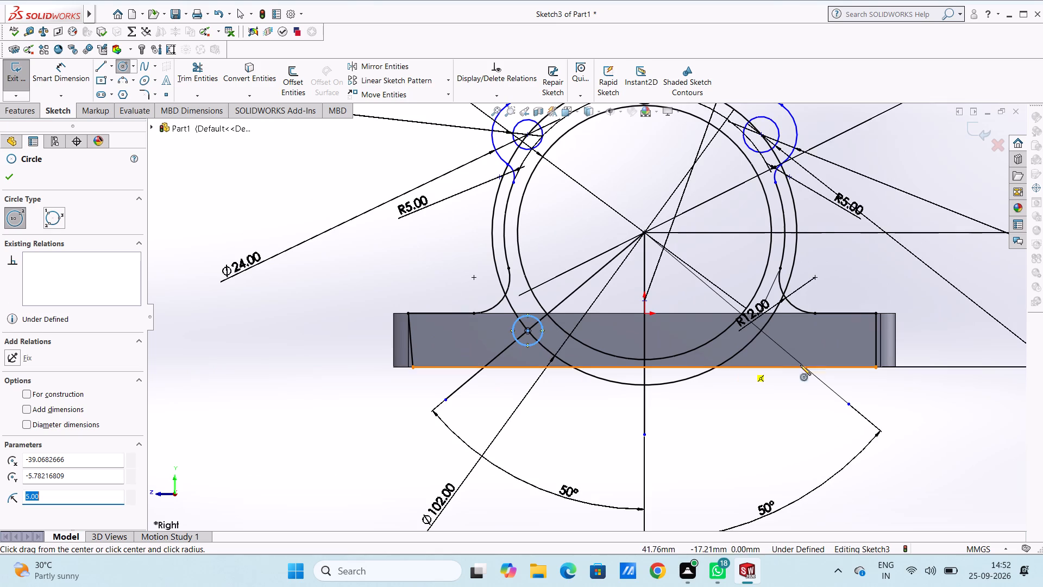
pyautogui.scroll(-1, 735, 310)
pyautogui.scroll(-4, 776, 336)
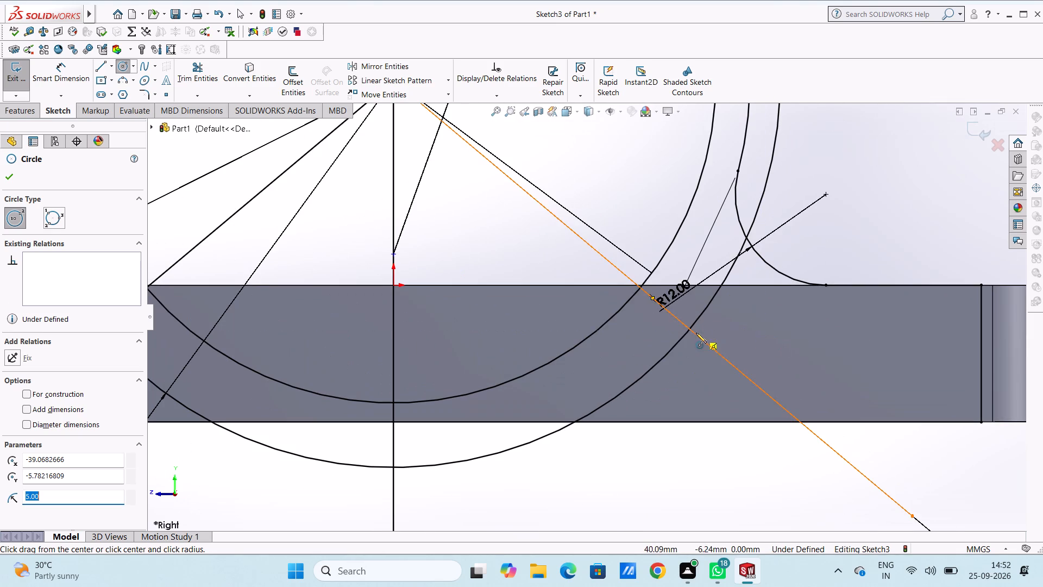
pyautogui.click(689, 330)
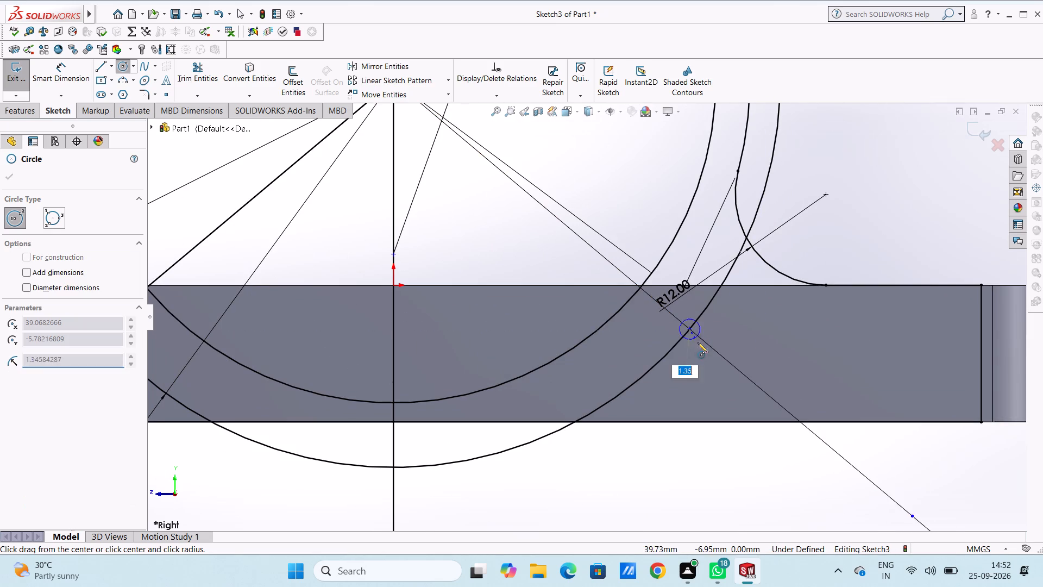
pyautogui.press('5')
pyautogui.press('Return')
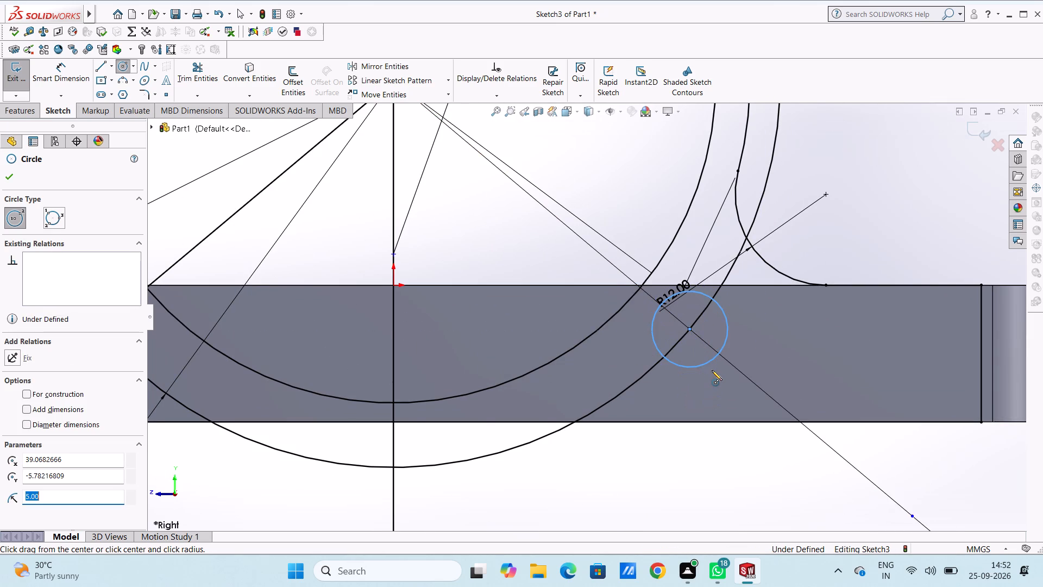
# Dimension the diameters of both new circles inside the base plate at 10 mm.
pyautogui.scroll(10, 712, 370)
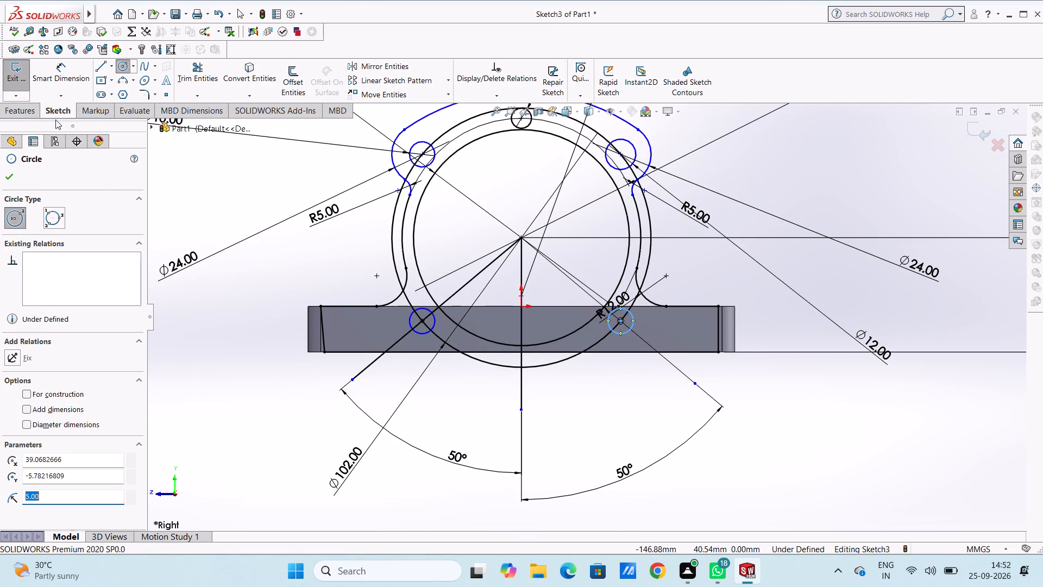
pyautogui.click(77, 80)
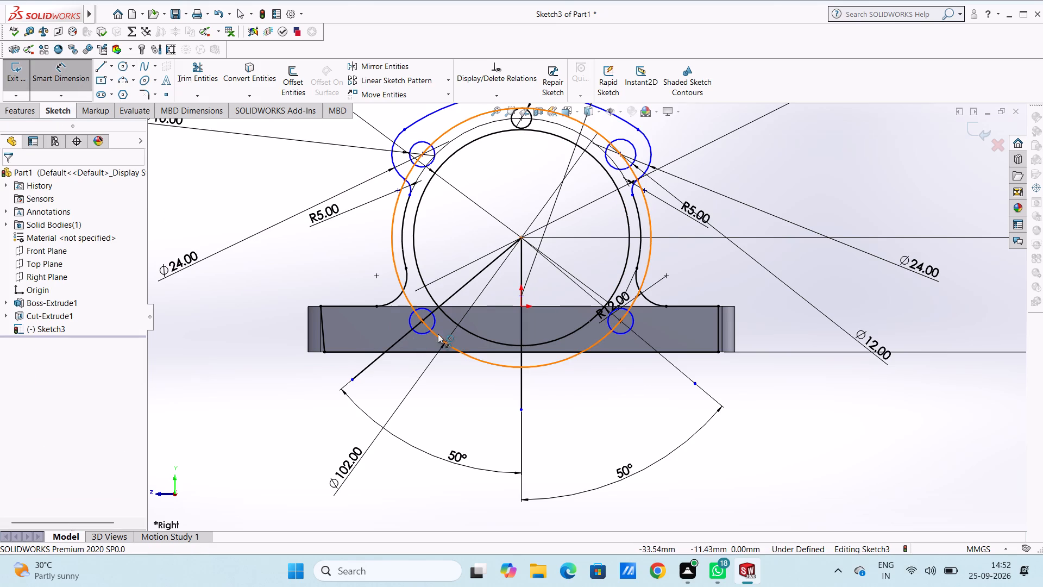
pyautogui.click(426, 332)
pyautogui.click(293, 463)
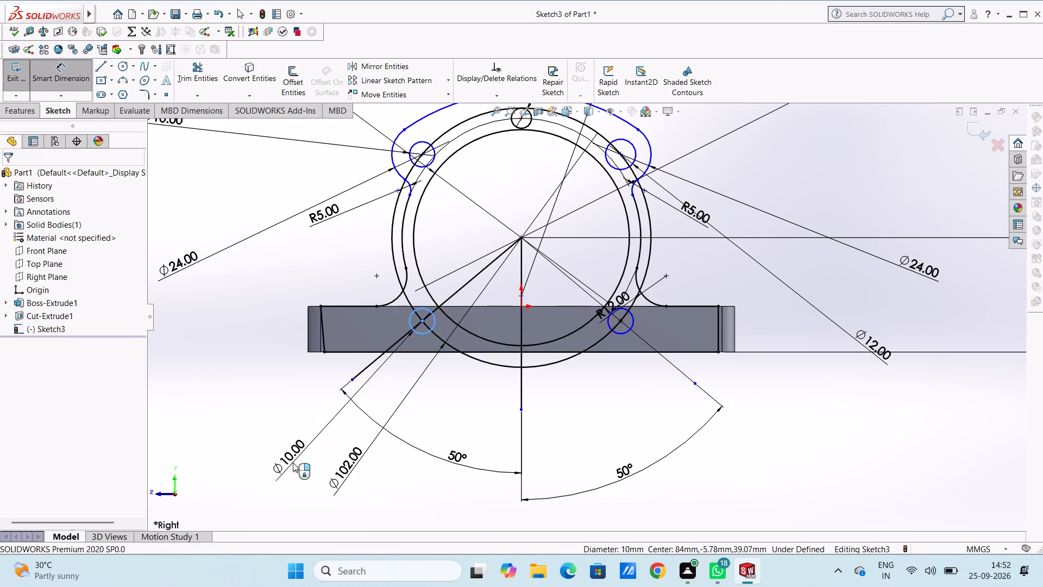
pyautogui.click(240, 442)
pyautogui.click(235, 410)
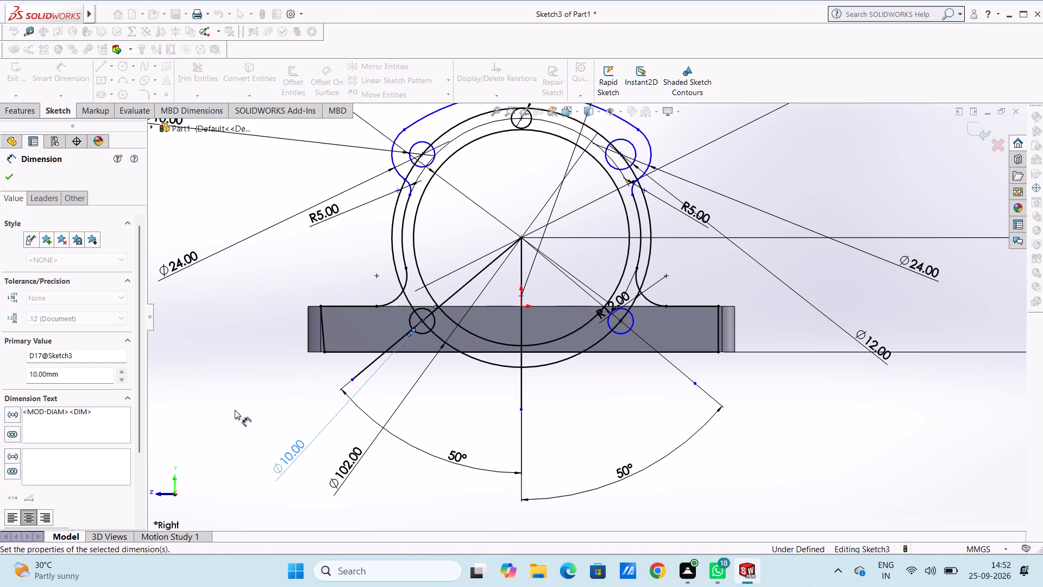
pyautogui.click(631, 320)
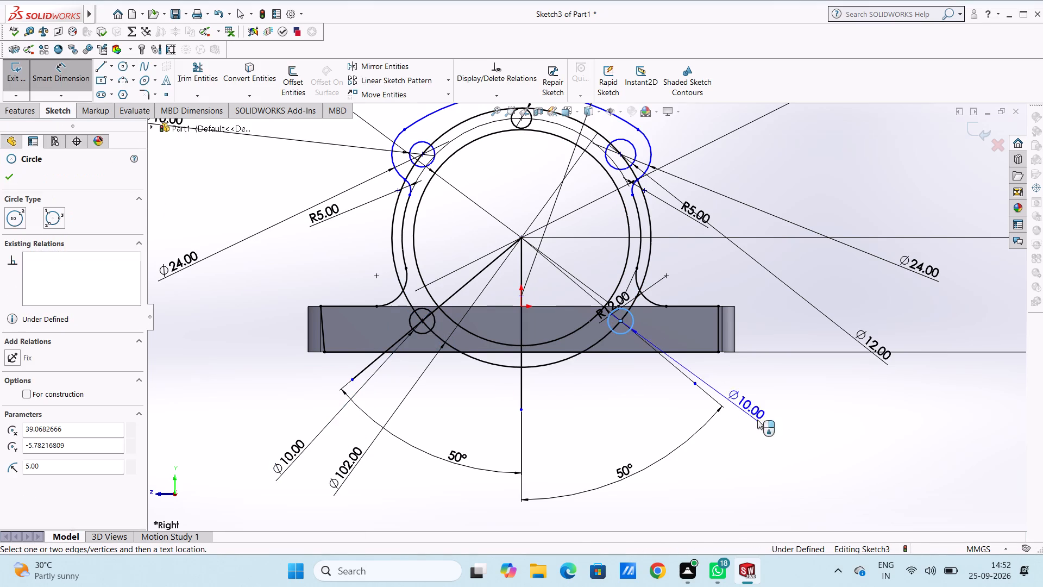
pyautogui.click(825, 456)
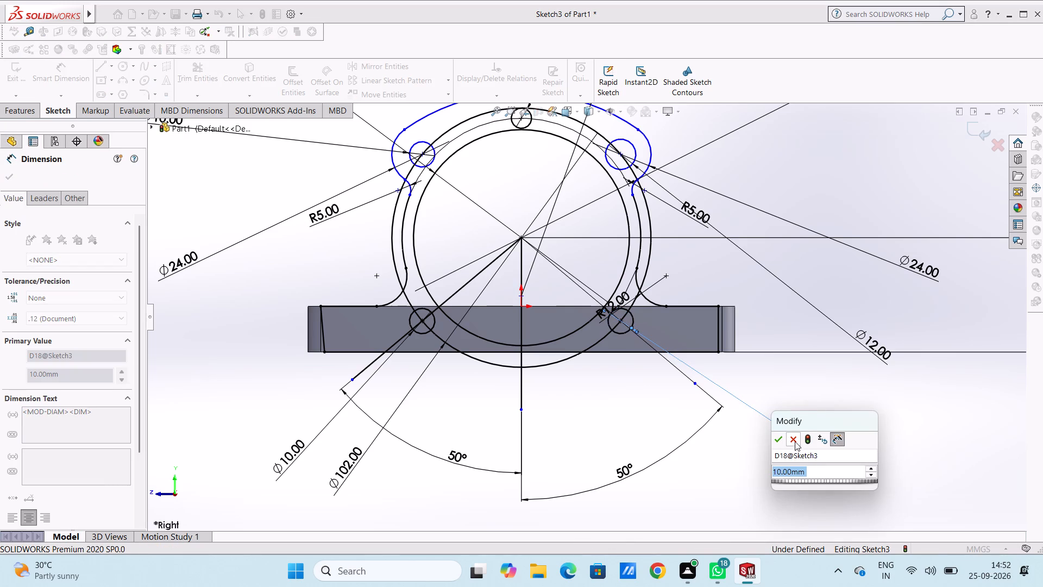
pyautogui.click(777, 436)
pyautogui.click(724, 475)
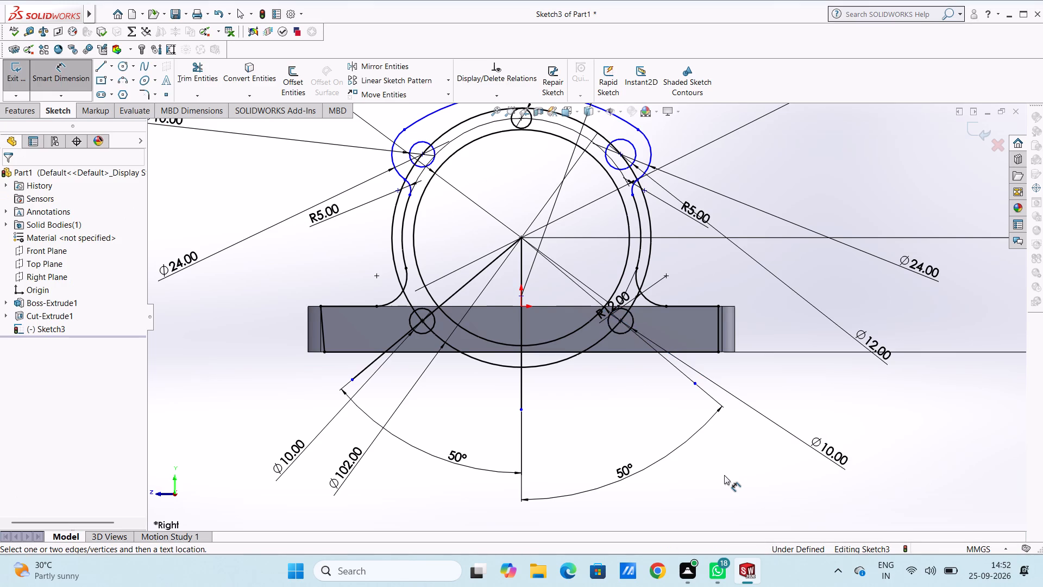
pyautogui.press('Escape')
pyautogui.press('Escape')
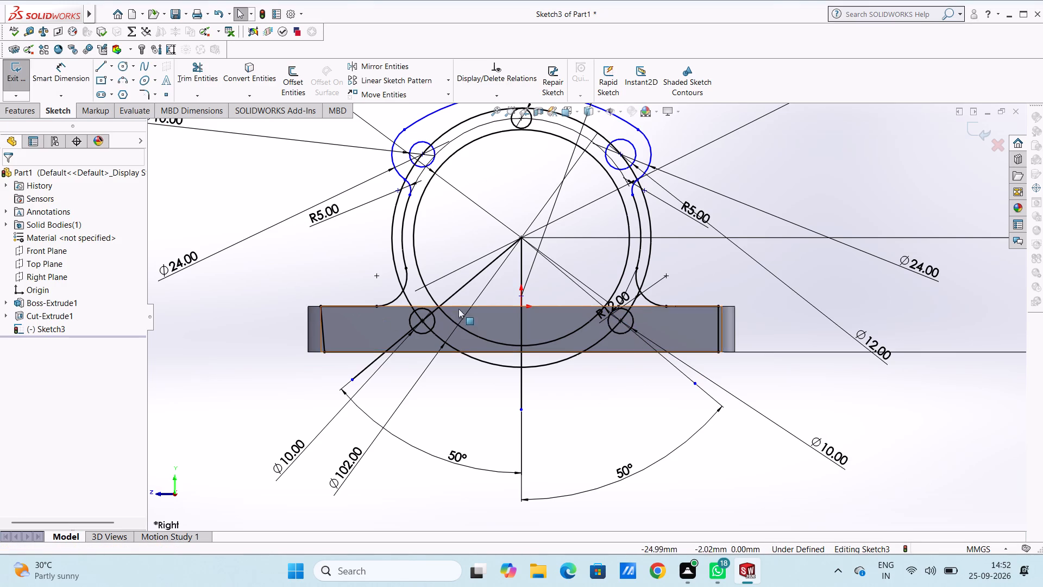
# Delete the two slanted 50° lines and the vertical line running down from the ring centre.
pyautogui.click(460, 290)
pyautogui.press('Delete')
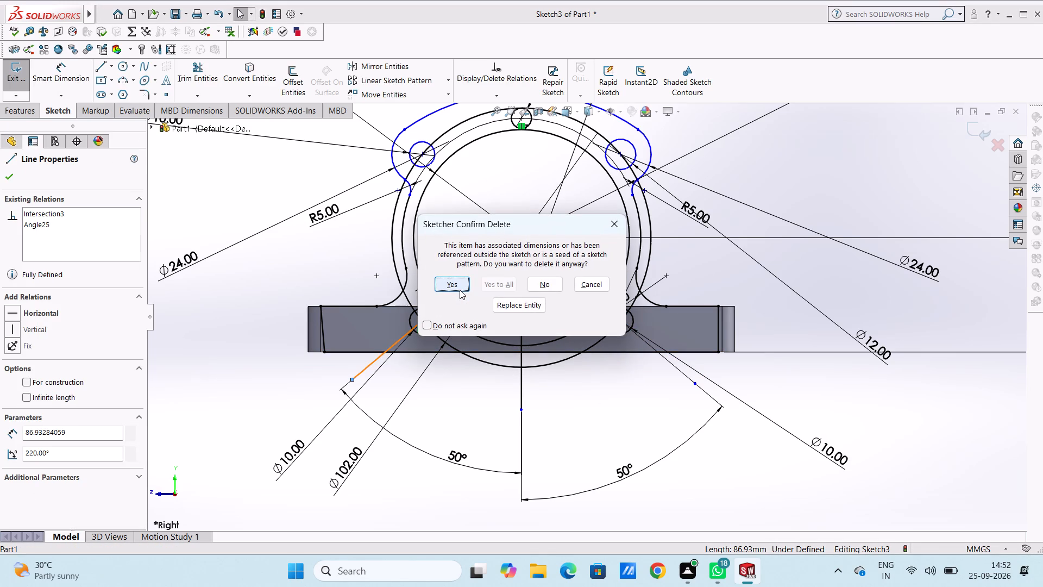
pyautogui.click(460, 288)
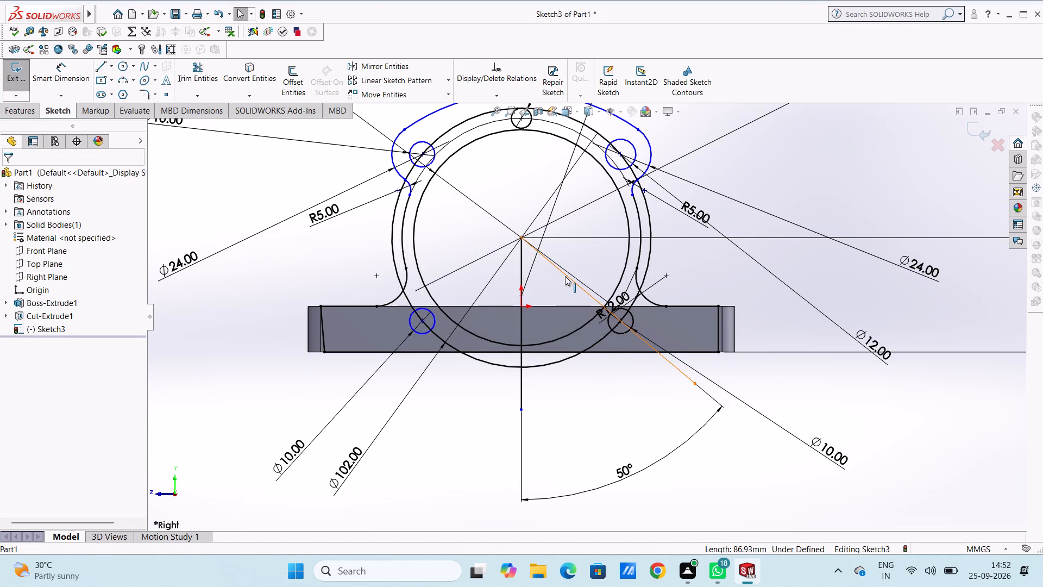
pyautogui.click(568, 277)
pyautogui.press('Delete')
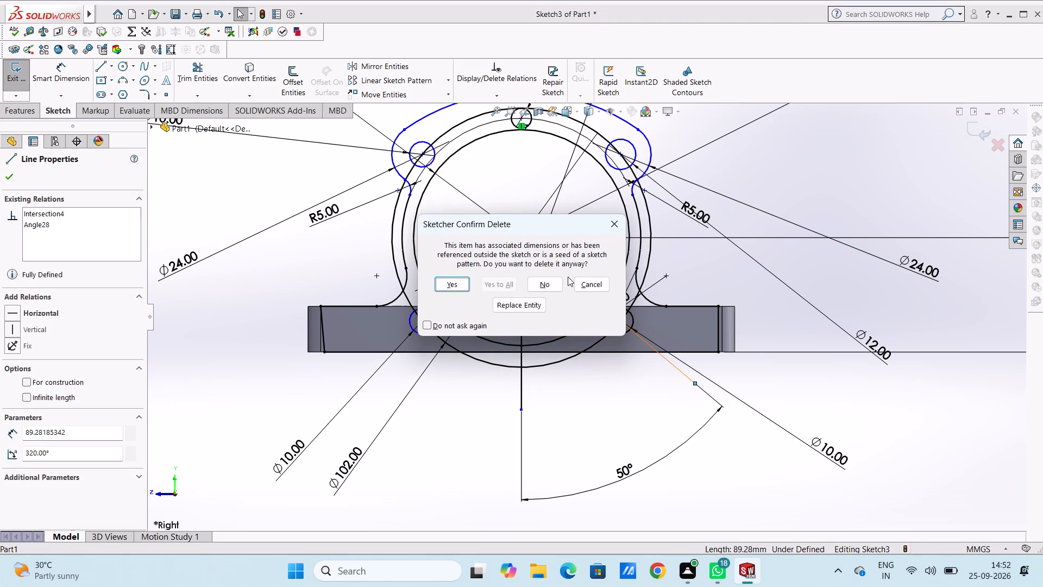
pyautogui.click(449, 283)
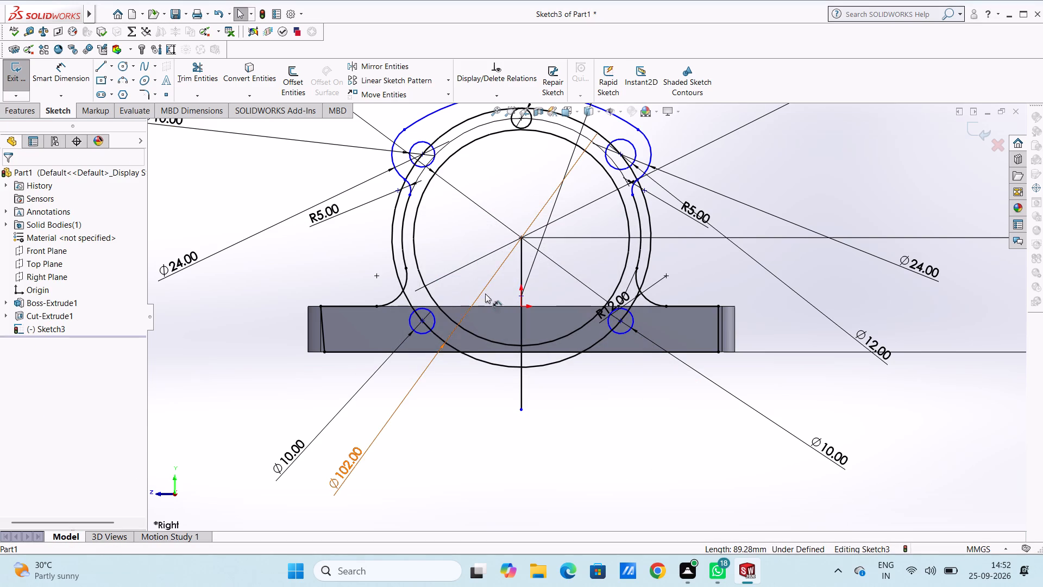
pyautogui.click(520, 275)
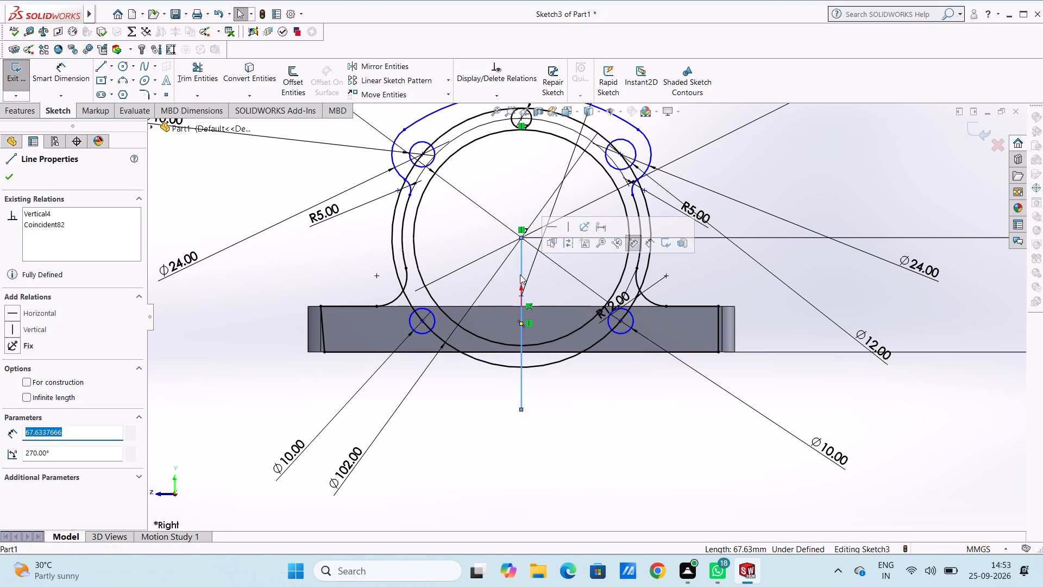
pyautogui.press('Delete')
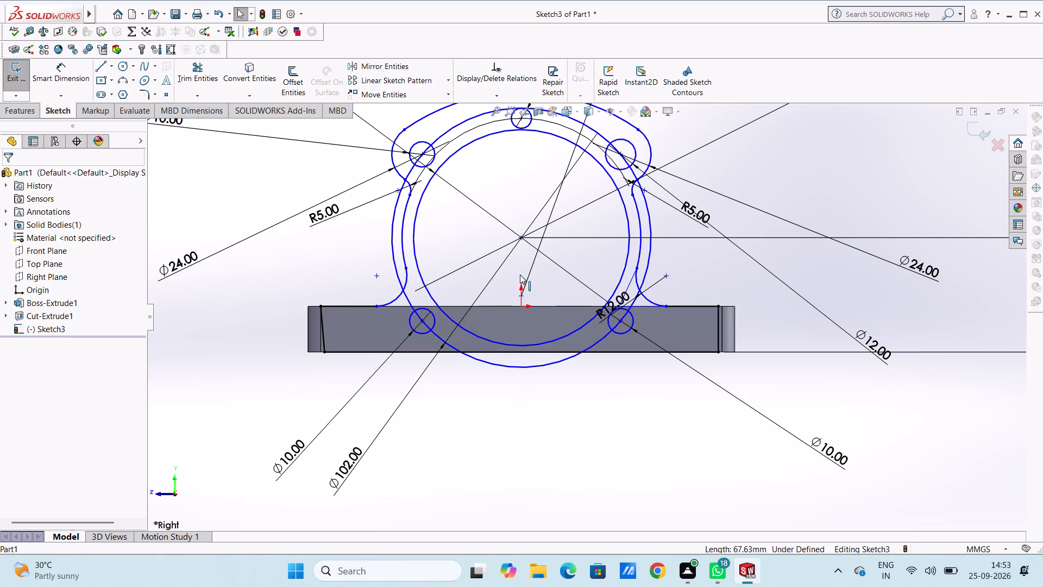
# Delete the 102 mm circle around the ring centre.
pyautogui.click(527, 365)
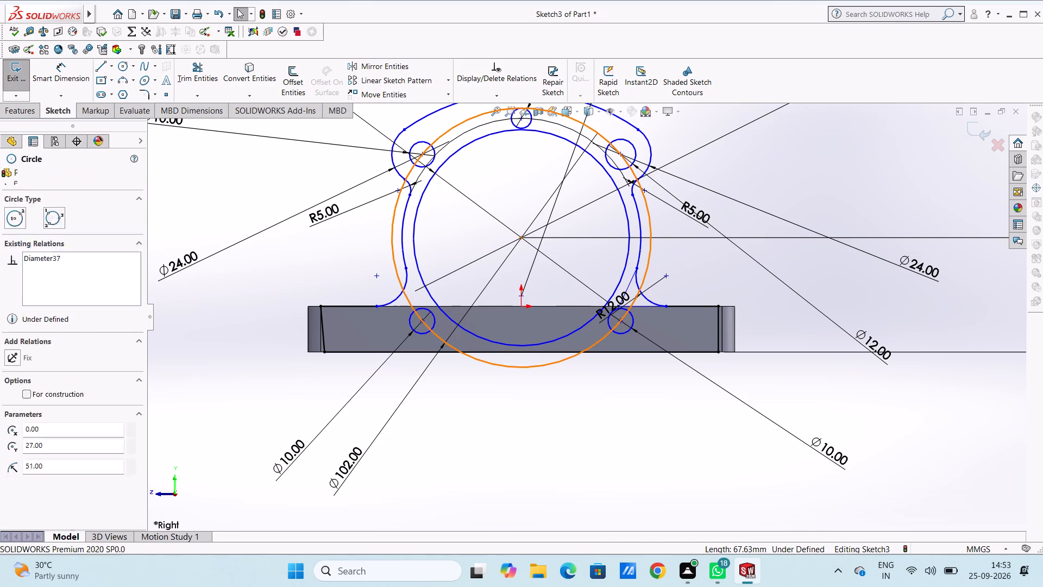
pyautogui.press('Delete')
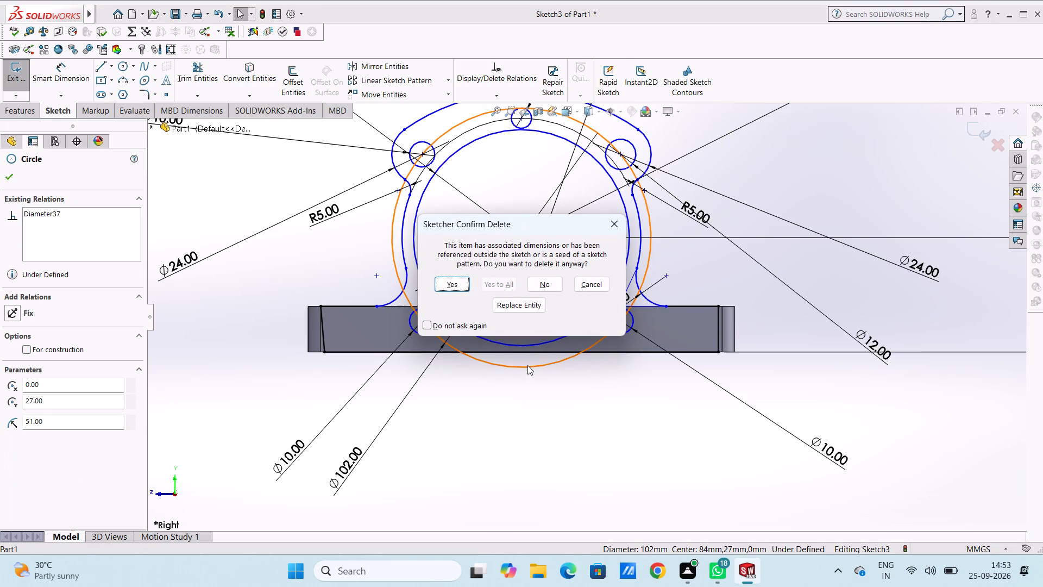
pyautogui.click(441, 287)
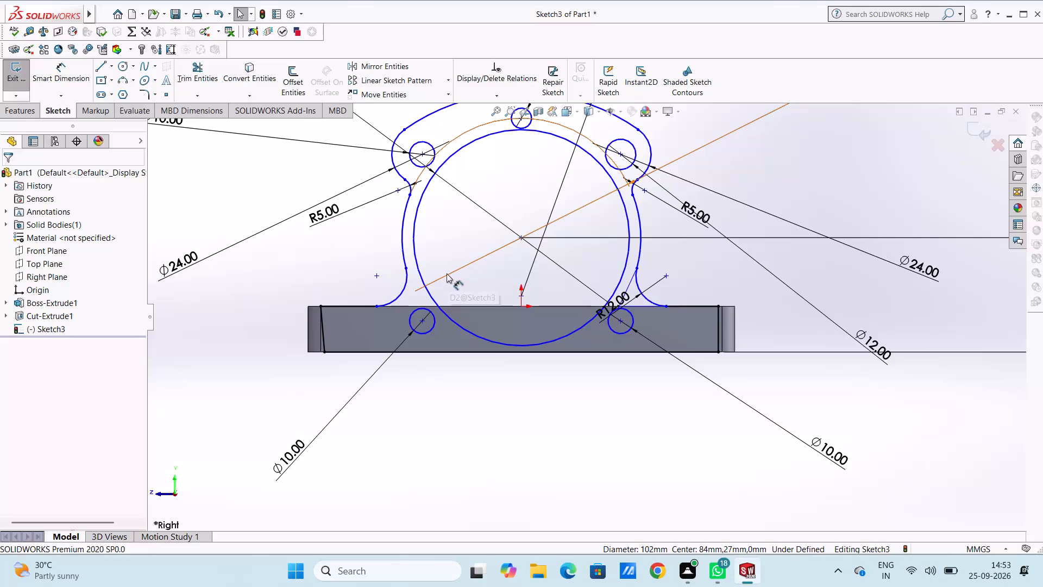
# Delete the profile's slightly slanted end line on the 10 mm hole's side and its line along the plate's bottom edge.
pyautogui.click(324, 333)
pyautogui.press('Delete')
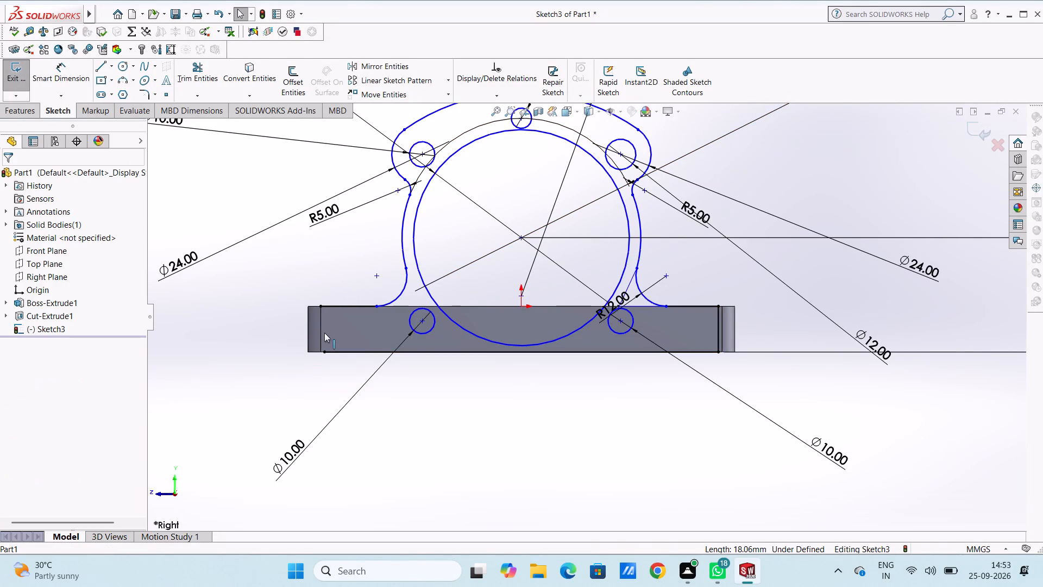
pyautogui.click(341, 354)
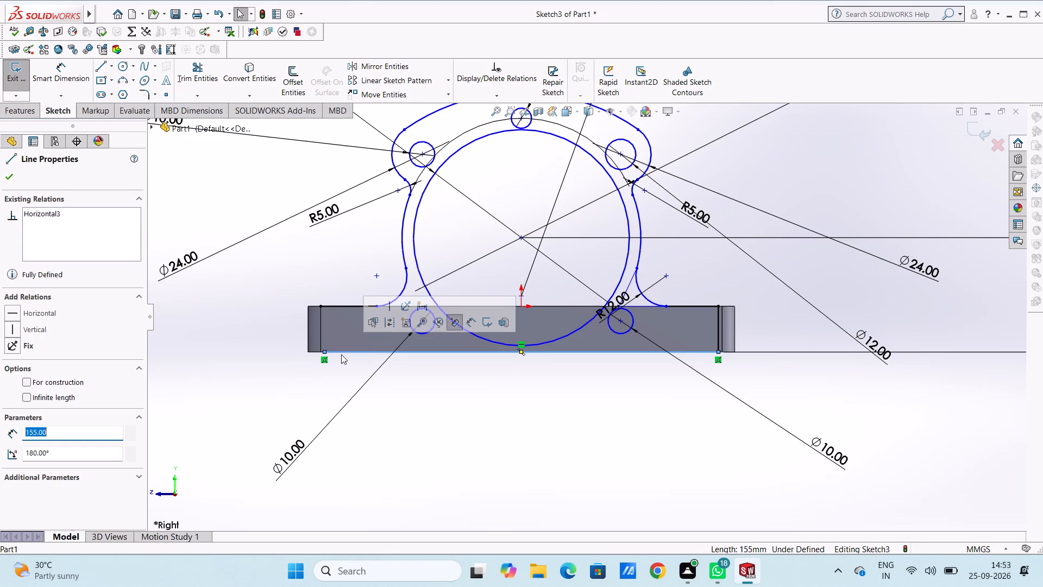
pyautogui.press('Delete')
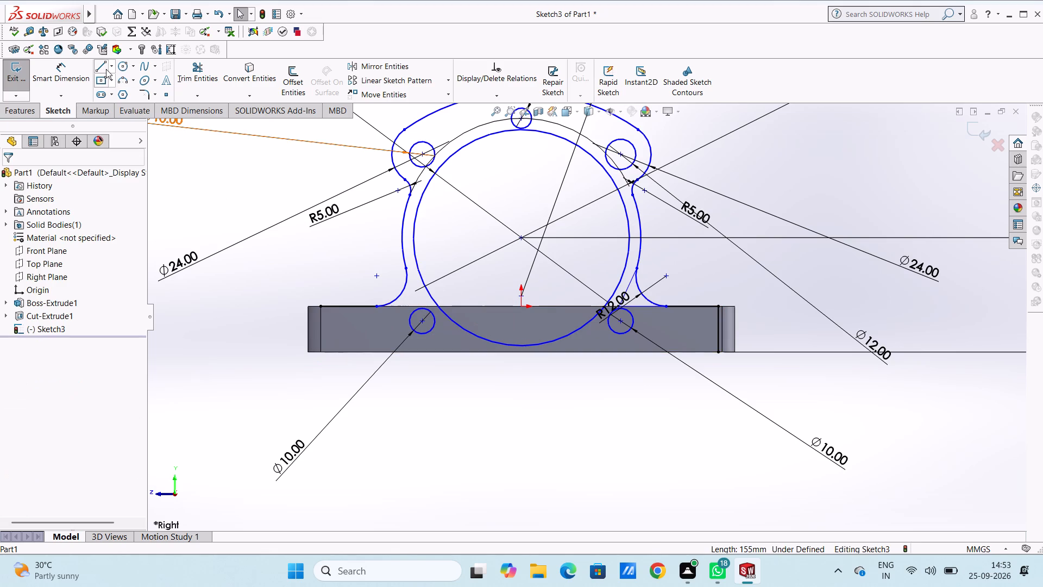
# Redraw the profile's end line vertically through the plate thickness and close the bottom edge with a 156.5 mm horizontal line.
pyautogui.click(106, 68)
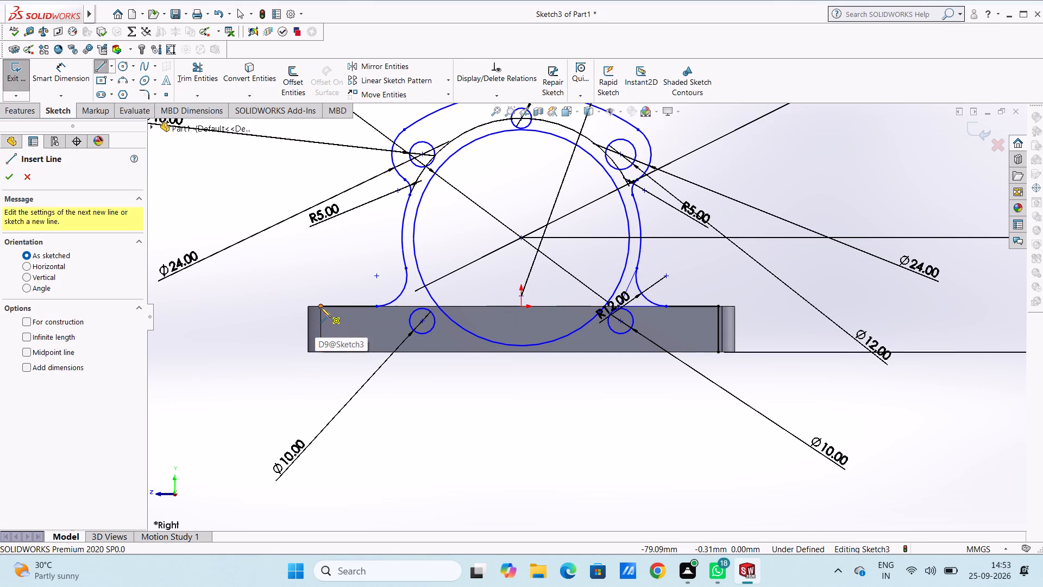
pyautogui.click(321, 307)
pyautogui.click(321, 353)
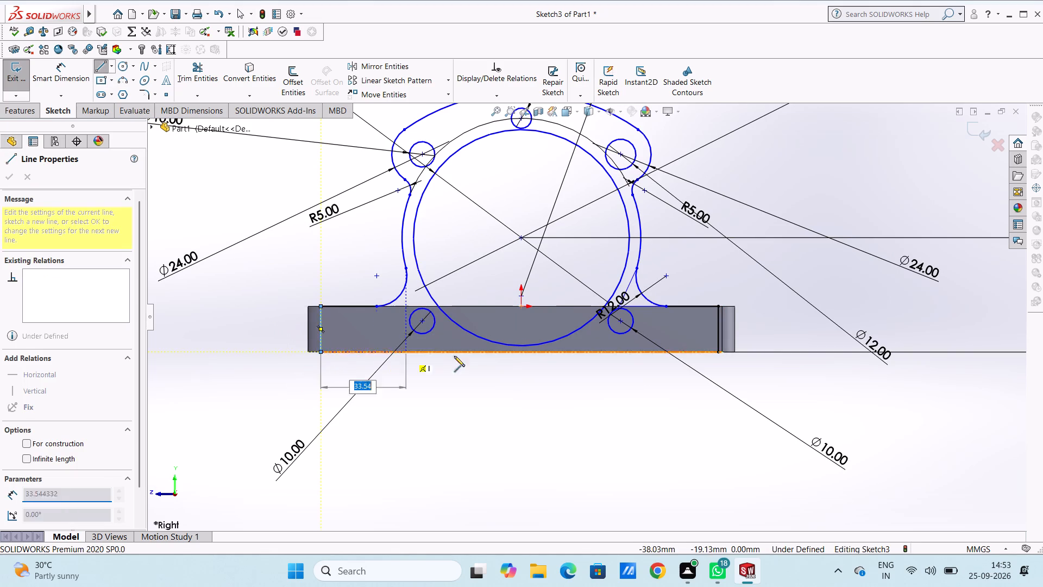
pyautogui.click(718, 352)
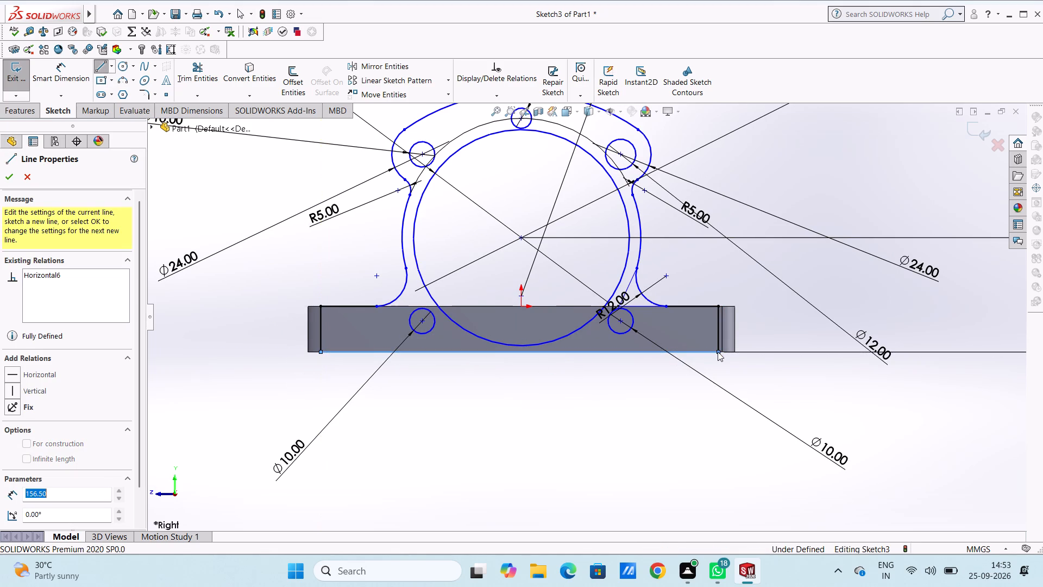
# Trim away the profile's lines along the plate's top edge beyond the lower fillets, both end lines and the bottom line.
pyautogui.press('Escape')
pyautogui.press('Escape')
pyautogui.moveTo(682, 278); pyautogui.dragTo(682, 349, button='middle')
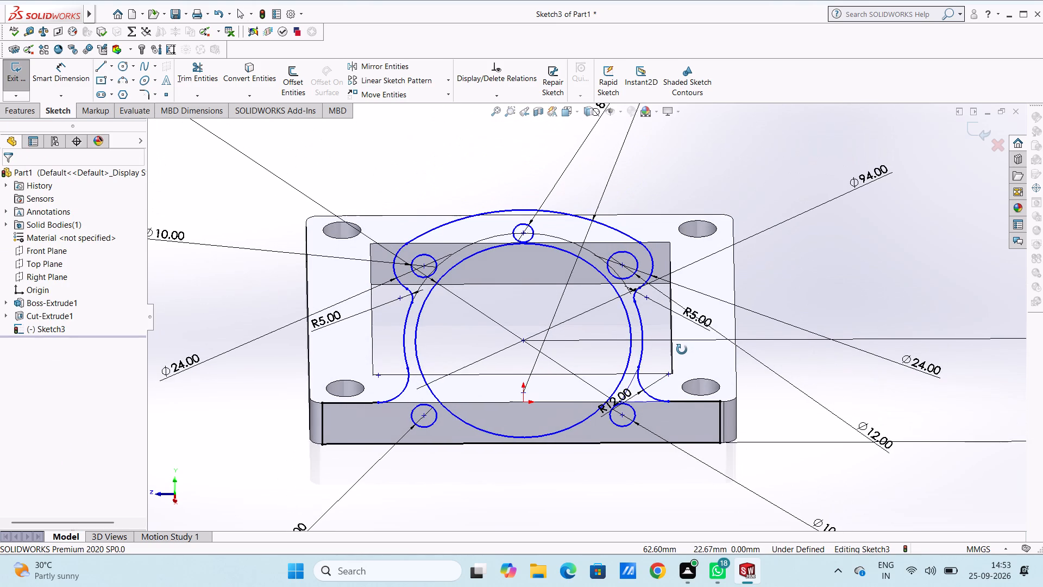
pyautogui.moveTo(682, 349); pyautogui.dragTo(682, 299, button='middle')
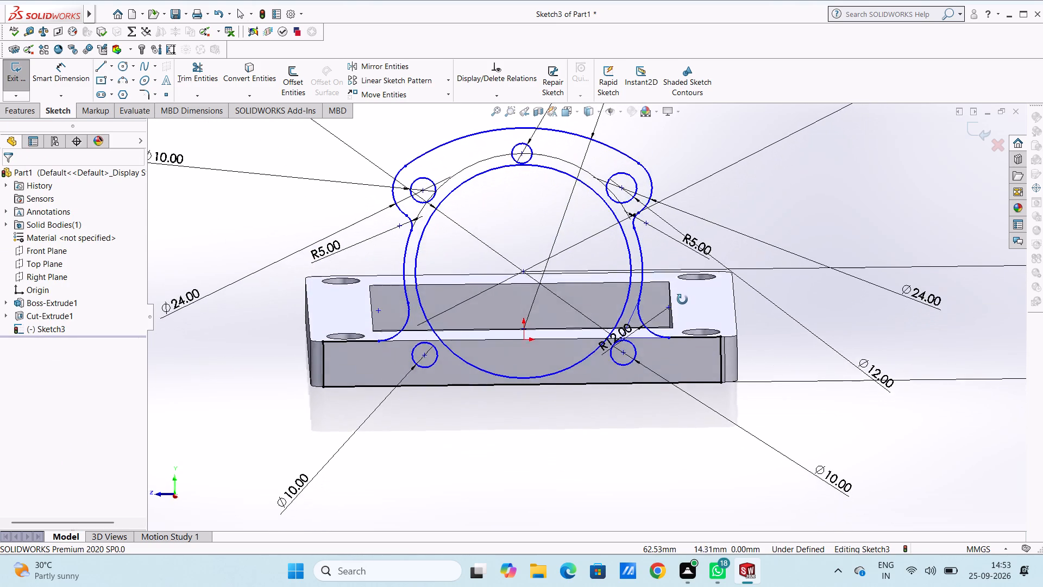
pyautogui.moveTo(682, 299); pyautogui.dragTo(682, 296, button='middle')
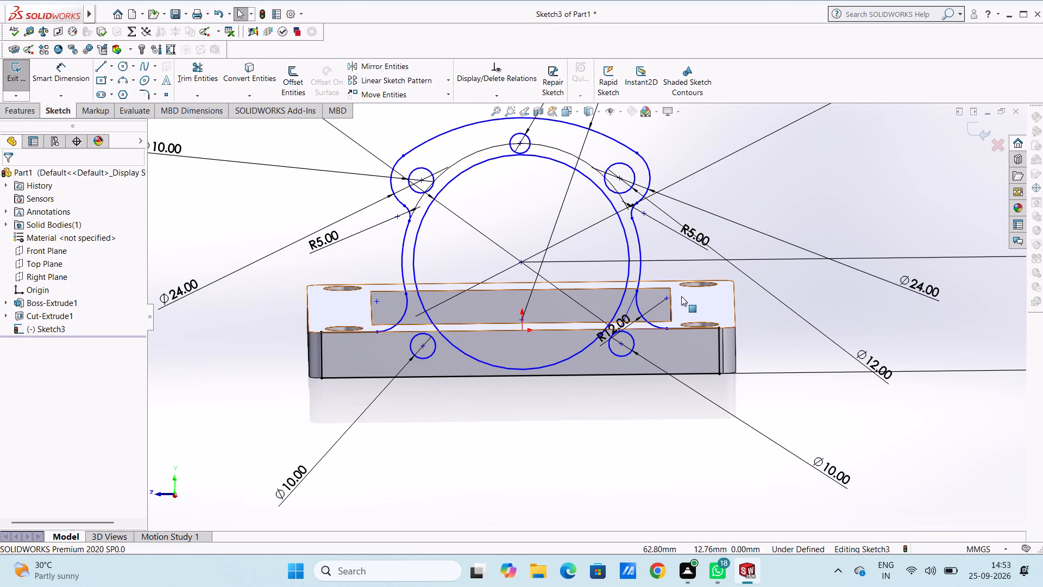
pyautogui.hotkey('ctrl', '4')
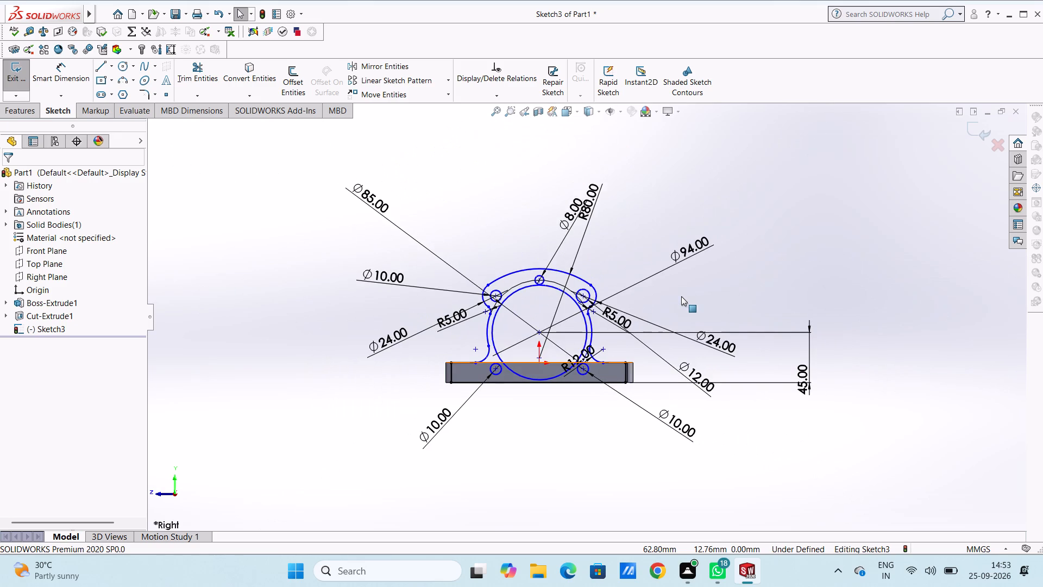
pyautogui.scroll(-6, 532, 478)
pyautogui.scroll(5, 619, 186)
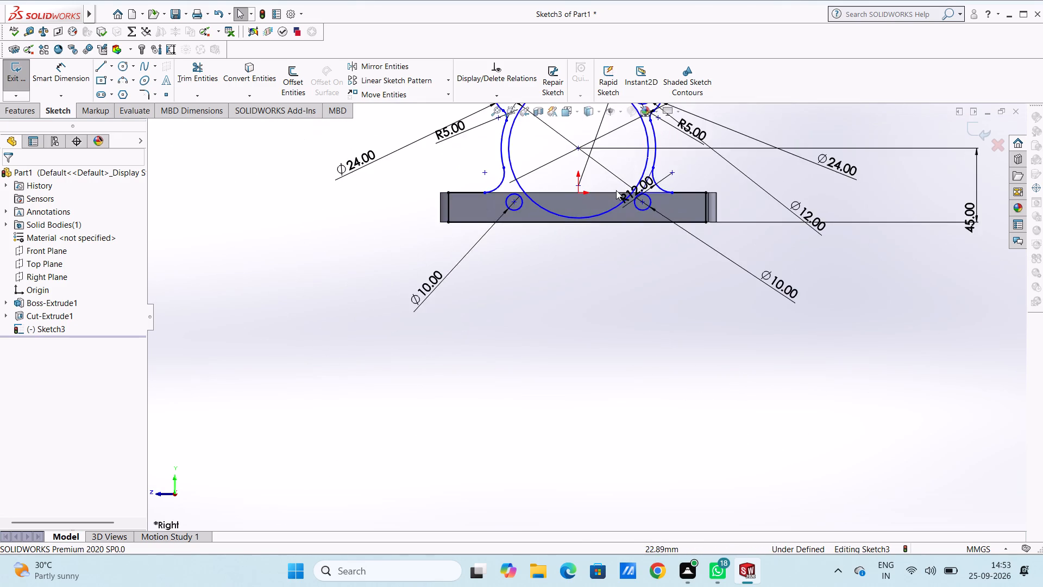
pyautogui.scroll(-4, 670, 179)
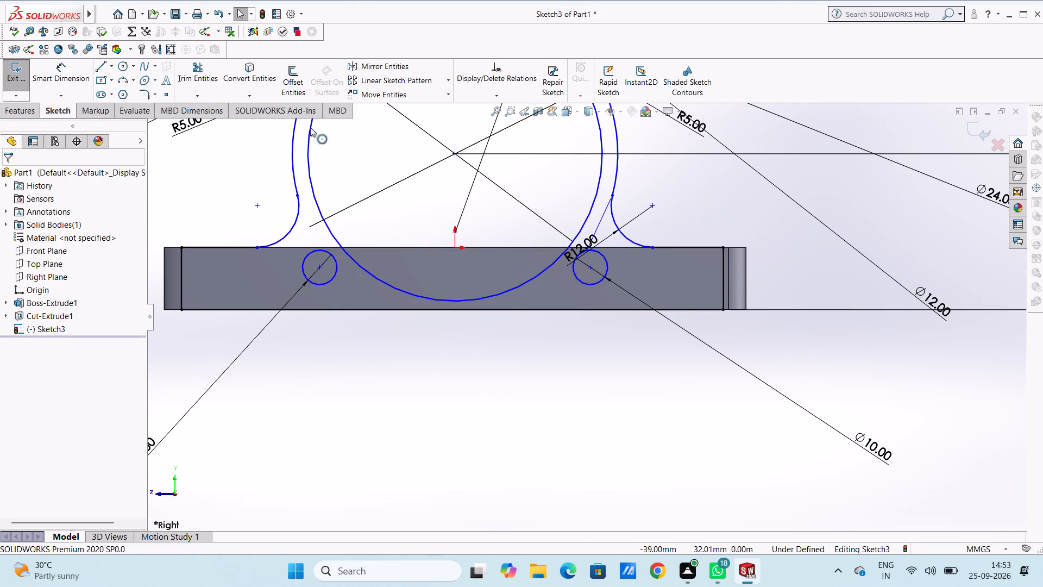
pyautogui.click(195, 73)
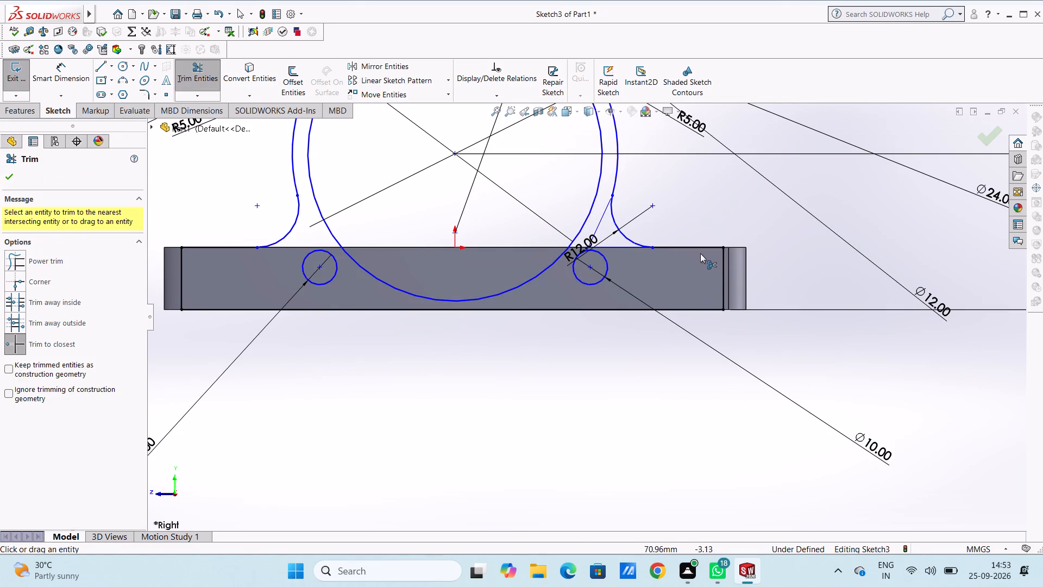
pyautogui.click(699, 247)
pyautogui.click(721, 260)
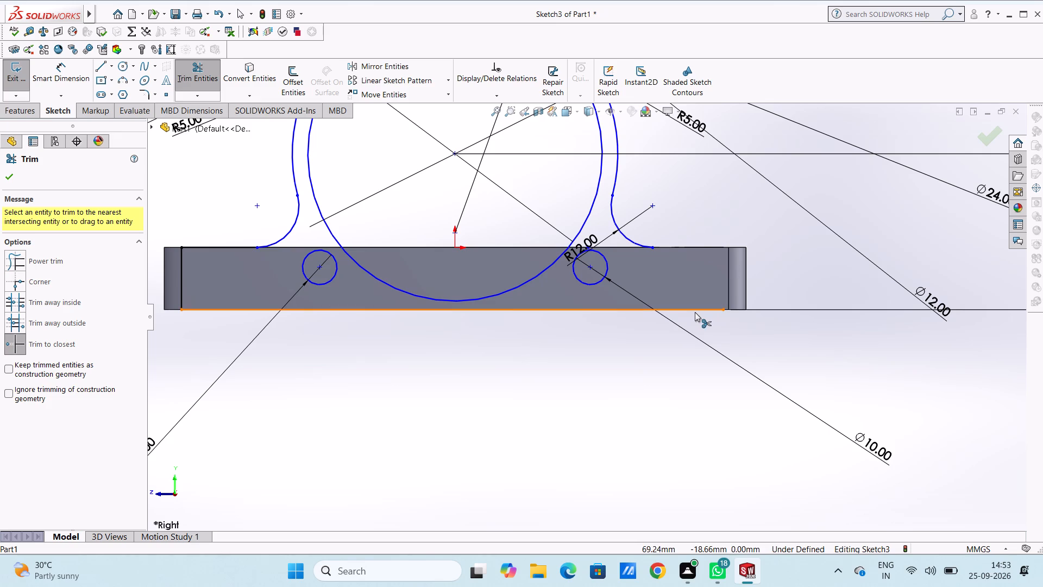
pyautogui.click(695, 312)
pyautogui.click(224, 248)
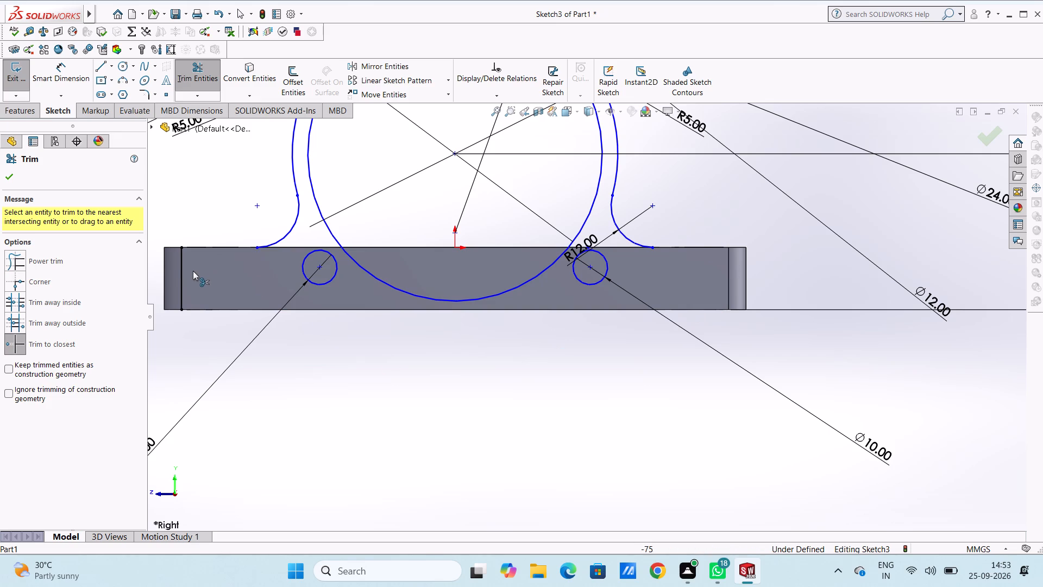
pyautogui.click(180, 267)
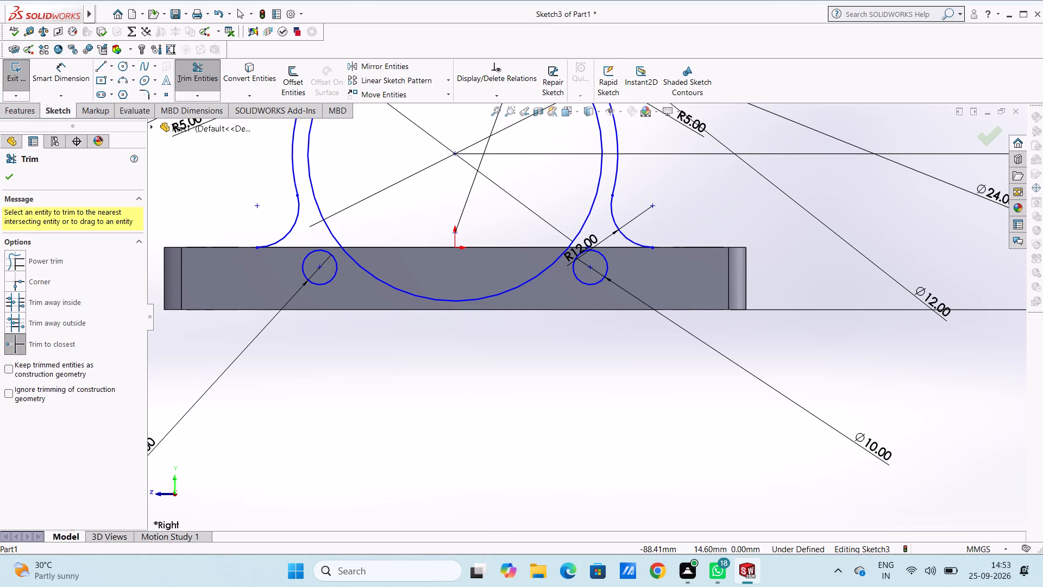
# Close the profile with 18 mm vertical lines down from both lower fillet ends, joined by a horizontal bottom line about 114.12 mm long.
pyautogui.click(102, 68)
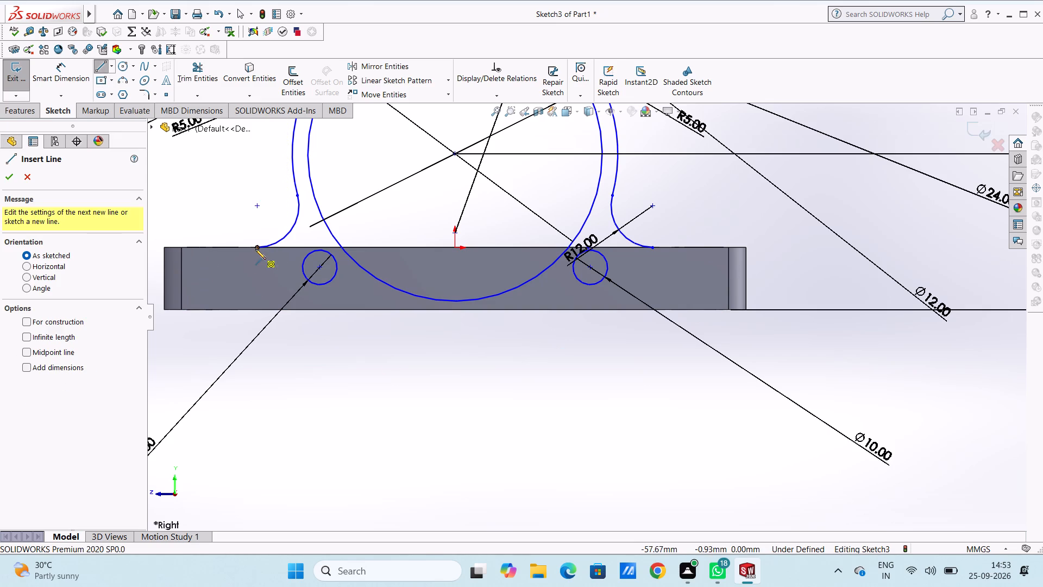
pyautogui.click(255, 247)
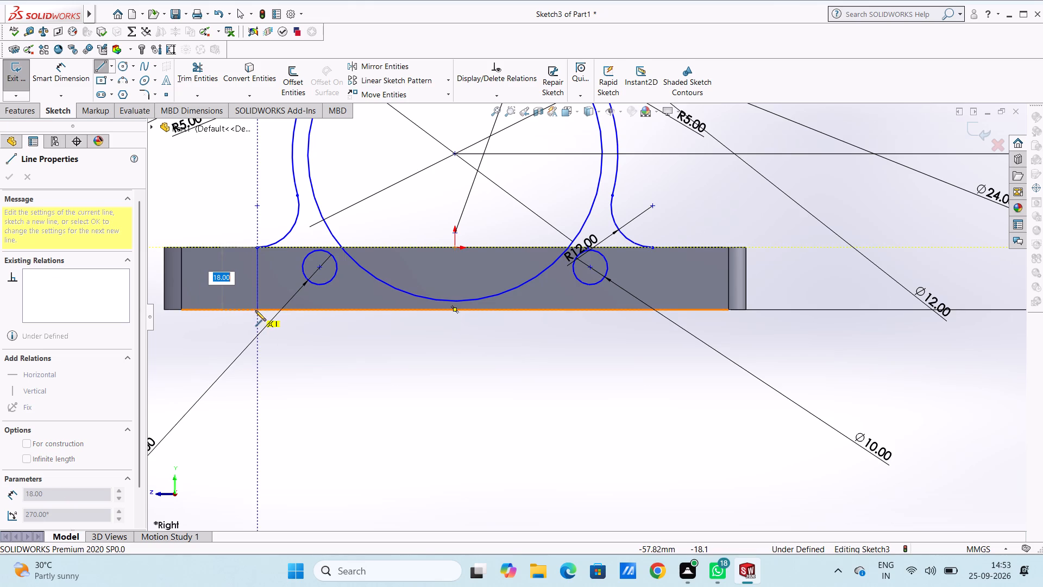
pyautogui.click(256, 310)
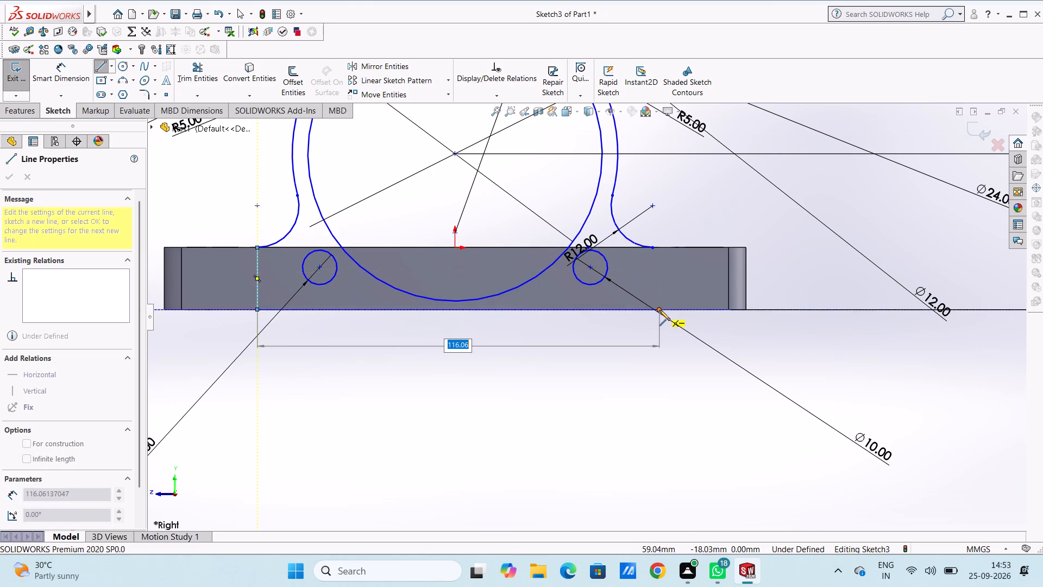
pyautogui.click(654, 310)
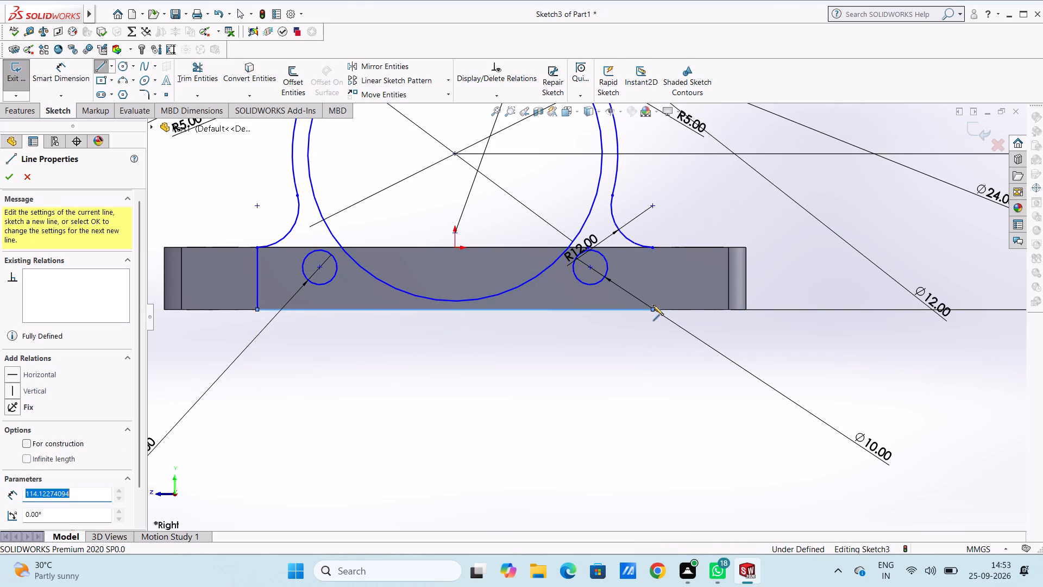
pyautogui.click(651, 247)
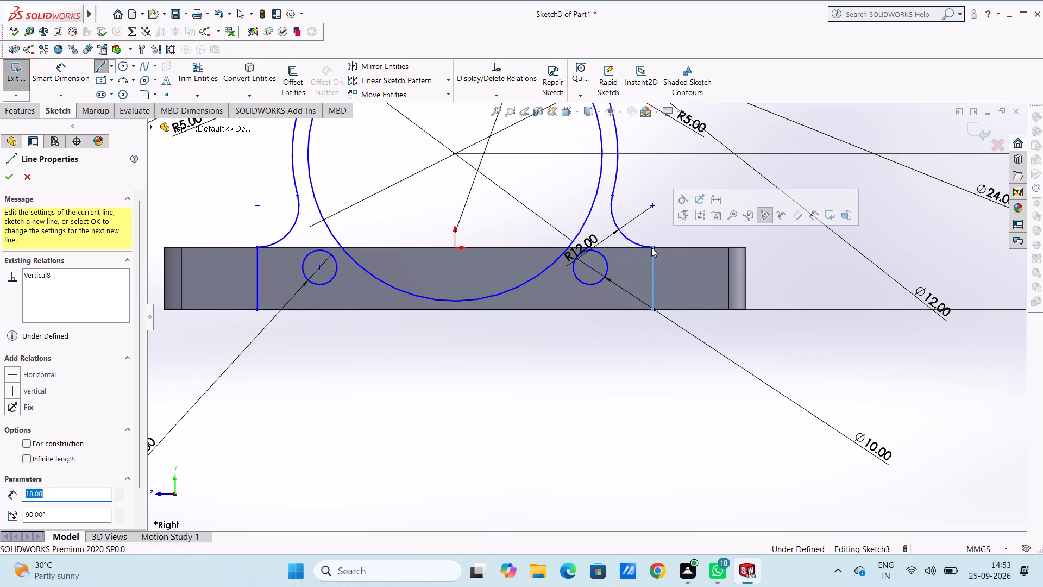
pyautogui.press('Escape')
pyautogui.press('Escape')
pyautogui.press('Escape')
pyautogui.scroll(3, 651, 247)
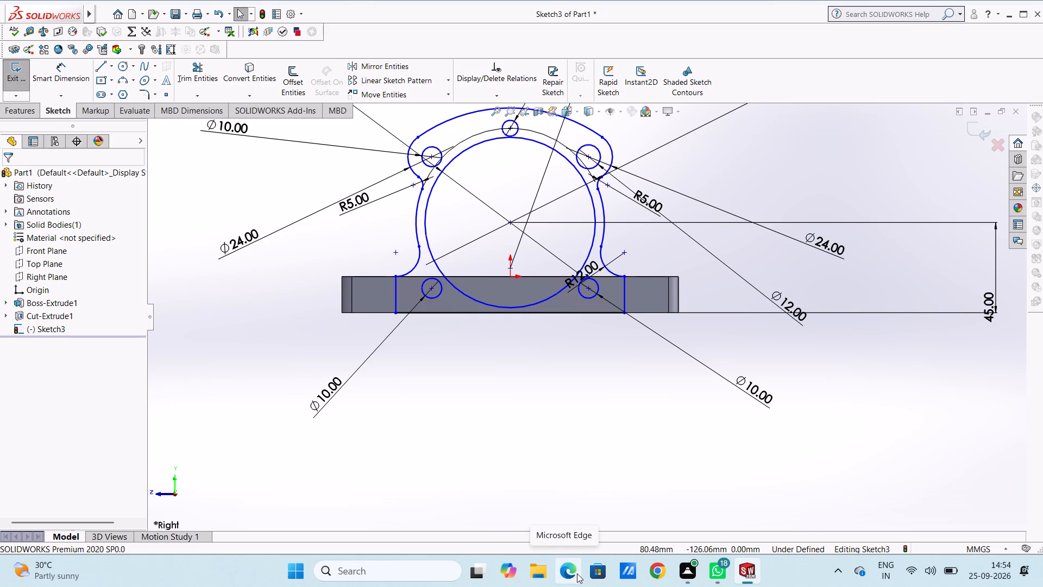
# Dimension the length of the vertical end line on the side opposite the 12 mm hole.
pyautogui.click(74, 73)
pyautogui.click(395, 290)
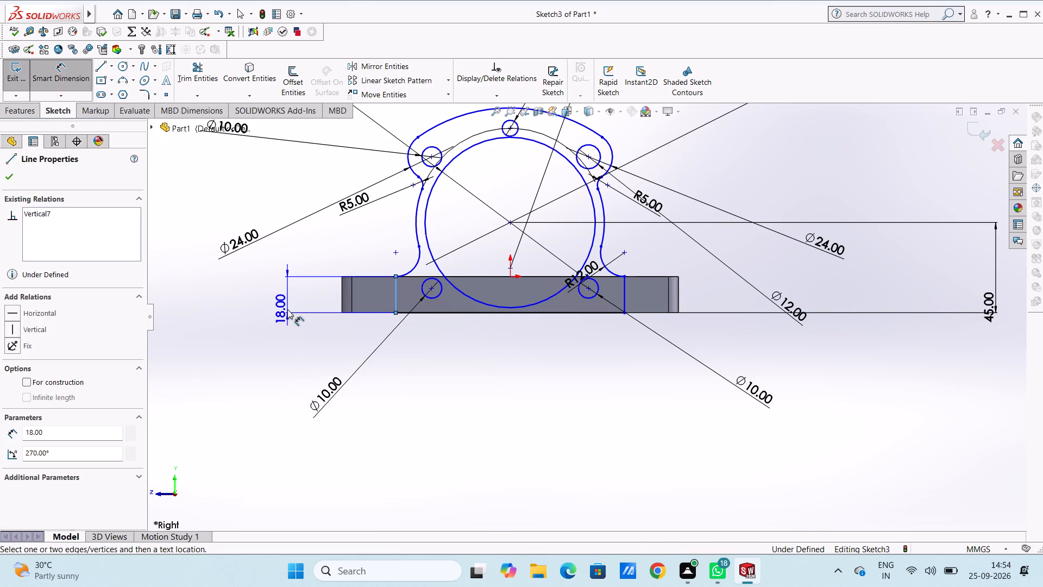
pyautogui.click(287, 309)
pyautogui.click(241, 292)
pyautogui.click(225, 286)
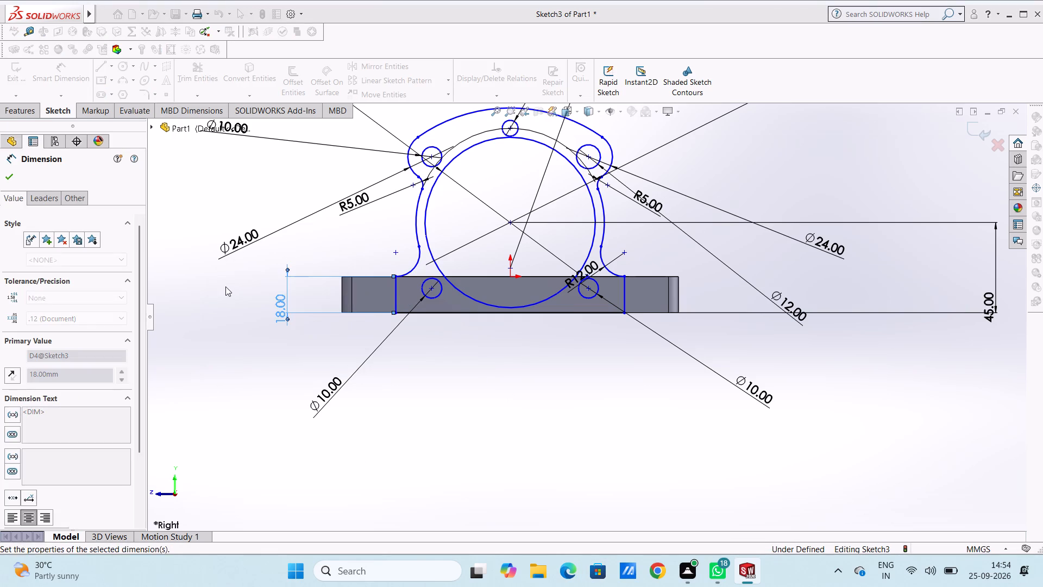
# Dimension the horizontal distance from the origin to the profile's vertical end line on each side.
pyautogui.click(394, 288)
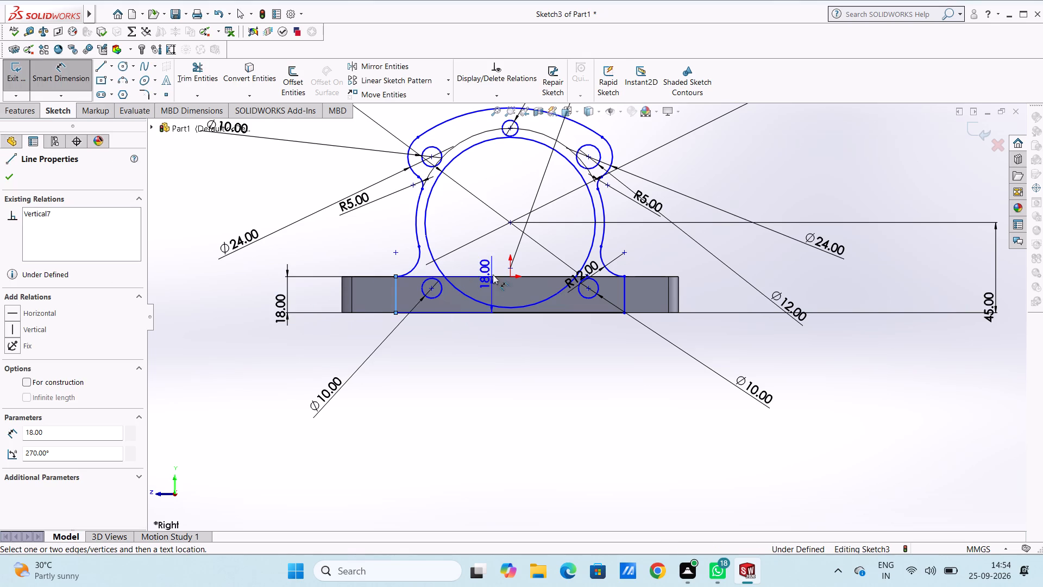
pyautogui.click(509, 276)
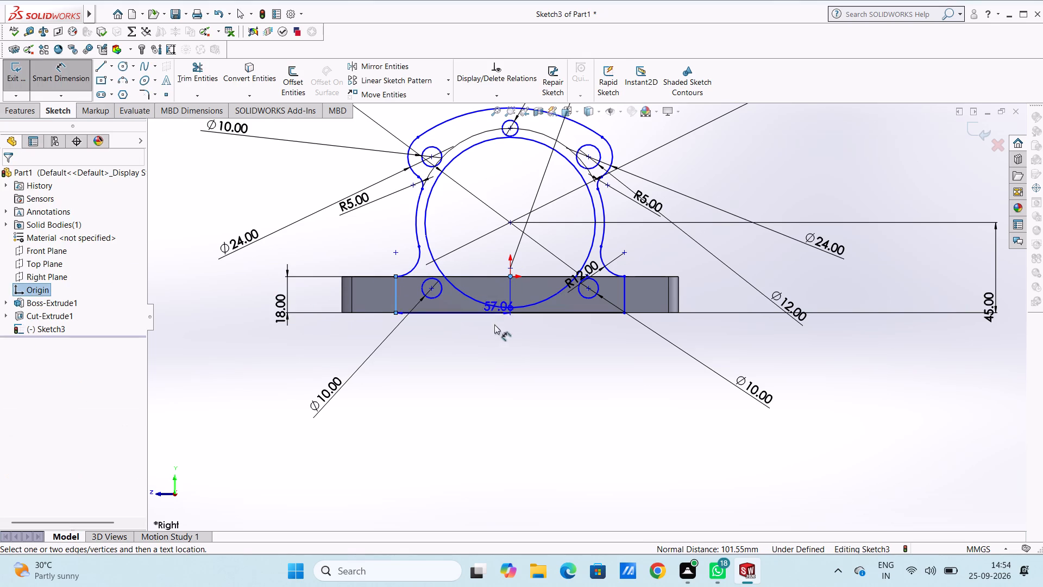
pyautogui.click(494, 430)
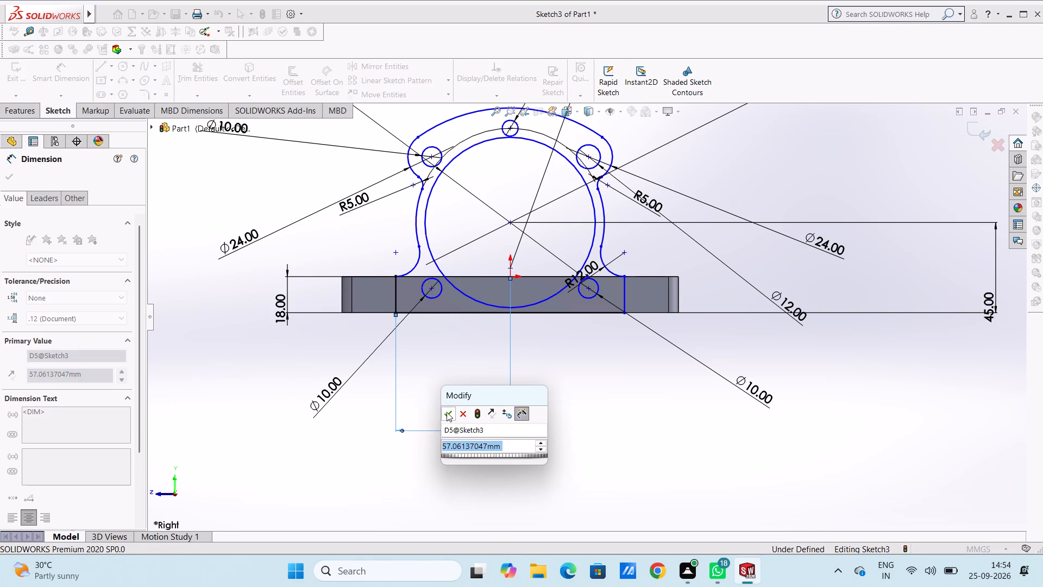
pyautogui.click(447, 412)
pyautogui.click(445, 390)
pyautogui.click(511, 277)
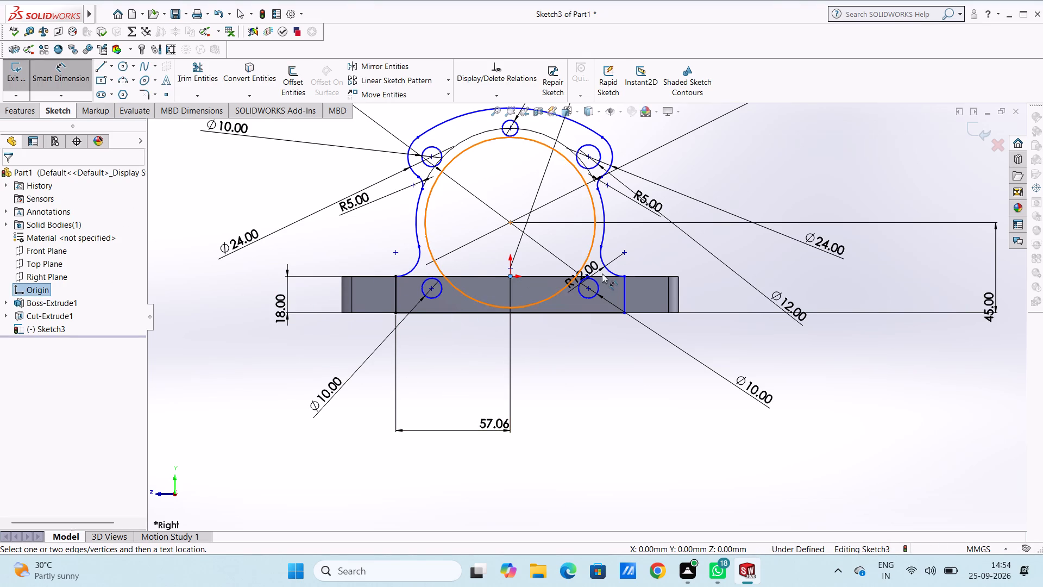
pyautogui.click(625, 278)
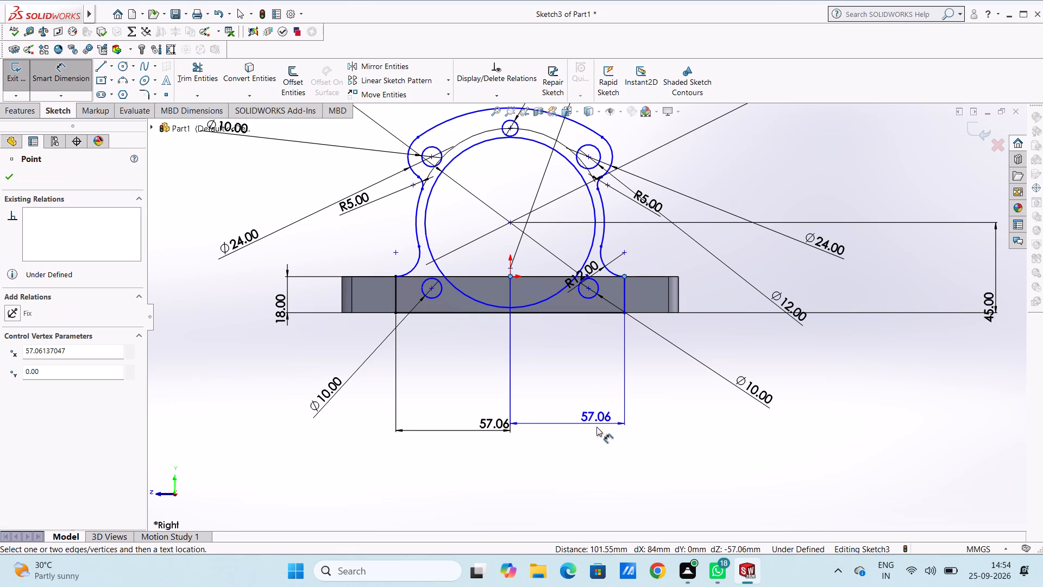
pyautogui.click(598, 434)
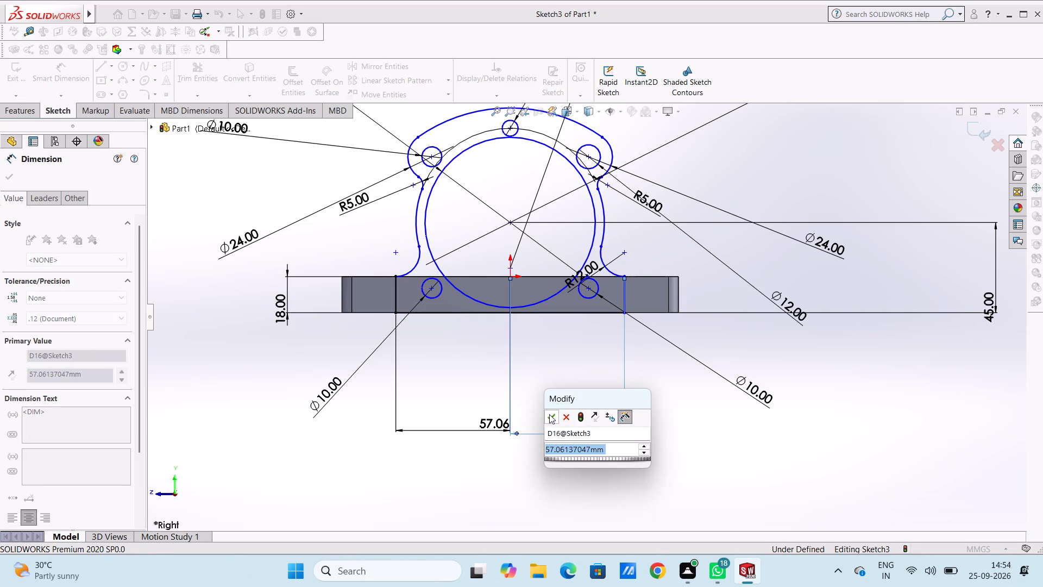
pyautogui.click(549, 414)
pyautogui.click(552, 369)
pyautogui.scroll(2, 552, 369)
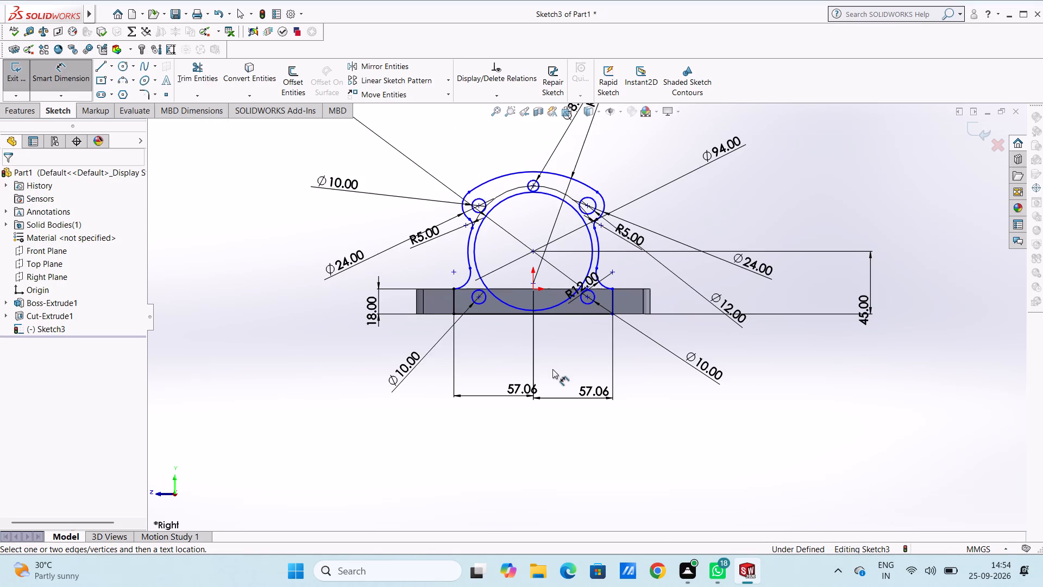
# Dimension the vertical distance between the profile's bottom line and the centre of the R80 top arc.
pyautogui.click(543, 314)
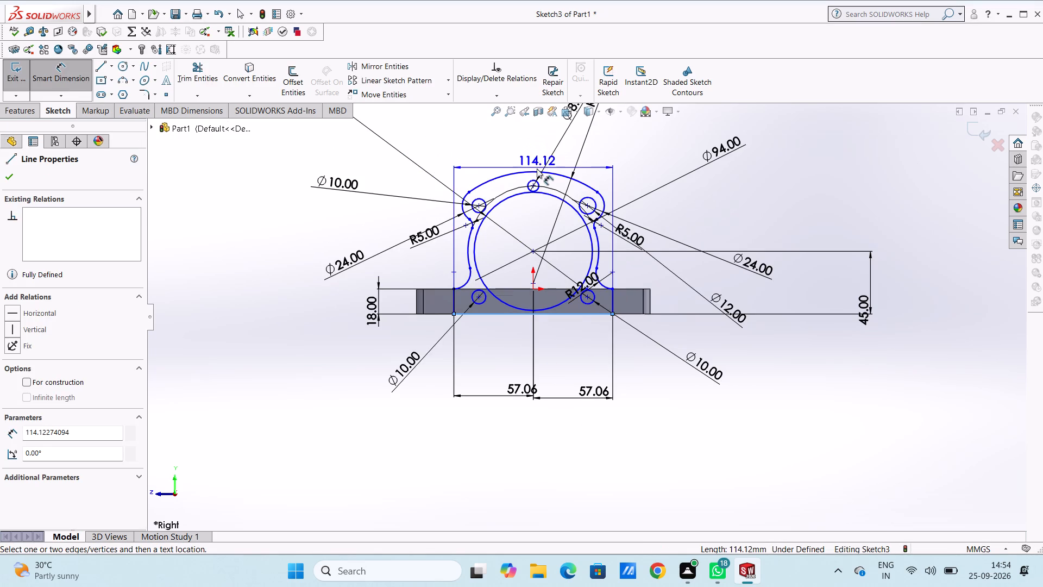
pyautogui.click(532, 169)
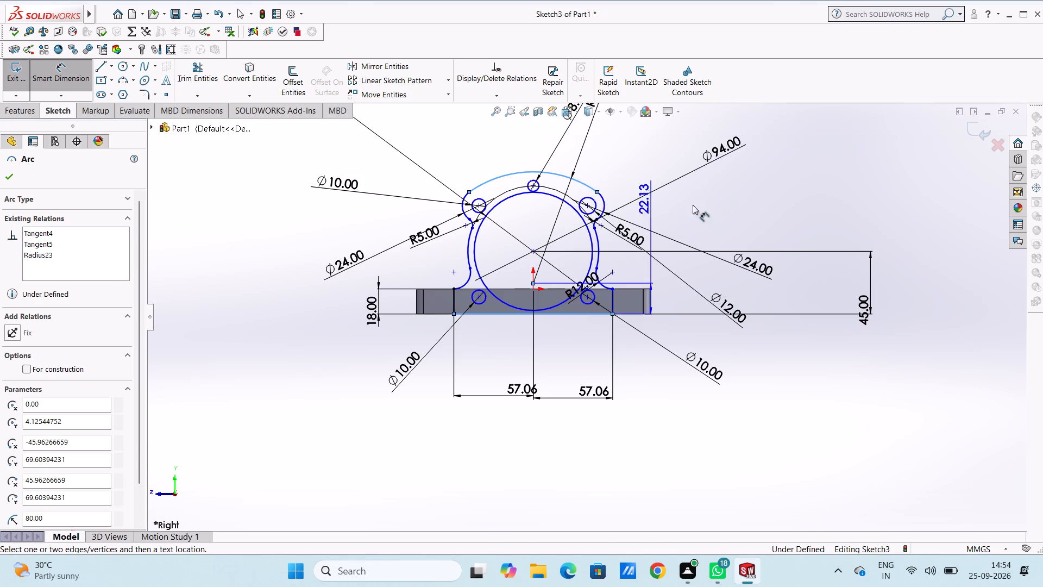
pyautogui.click(960, 221)
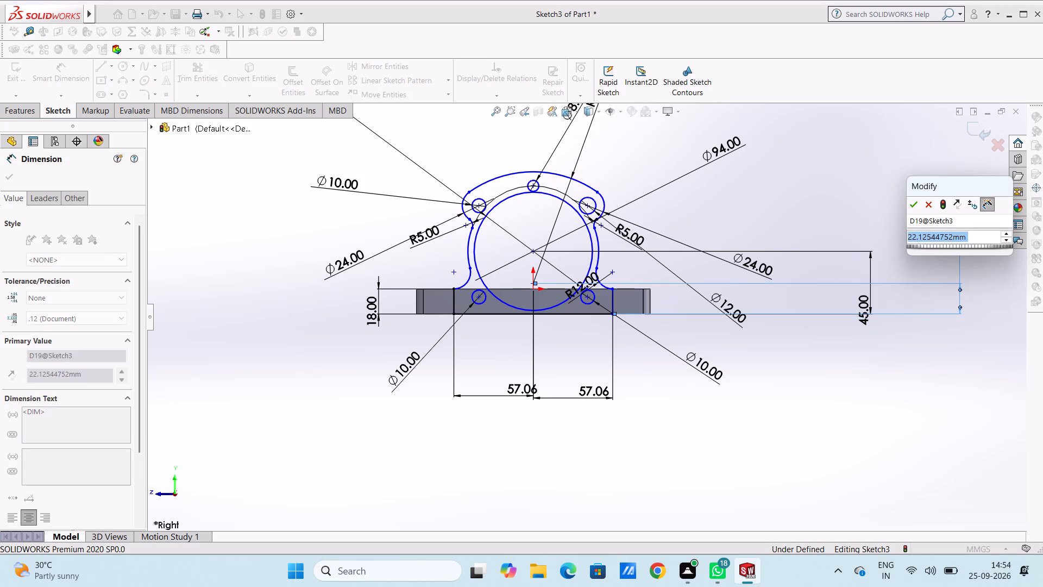
pyautogui.click(910, 207)
pyautogui.click(846, 194)
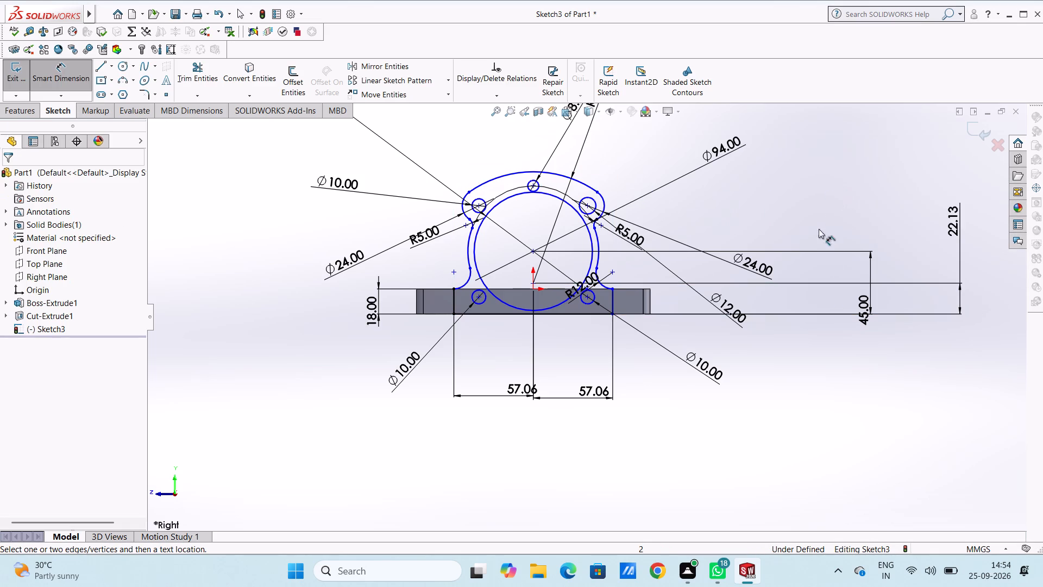
# Dimension the vertical distance from the origin to the centre of the 12 mm hole.
pyautogui.scroll(-3, 567, 303)
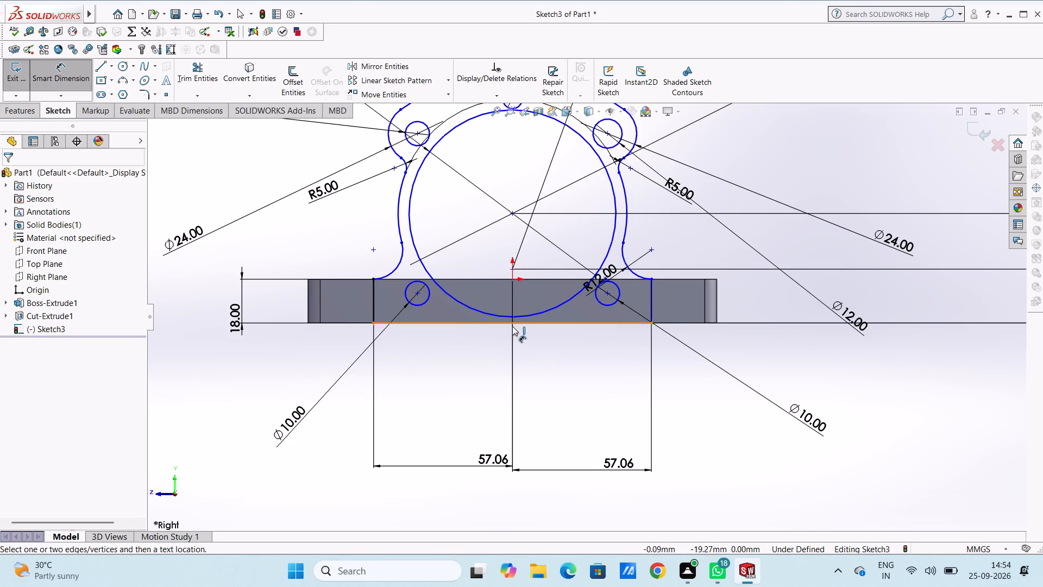
pyautogui.click(512, 279)
pyautogui.scroll(3, 525, 171)
pyautogui.click(596, 213)
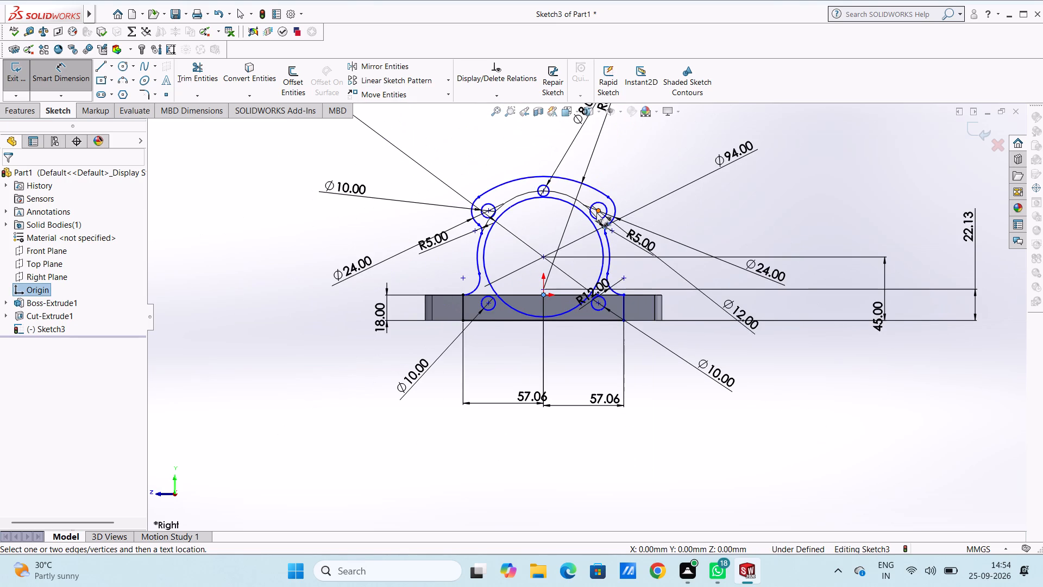
pyautogui.click(832, 215)
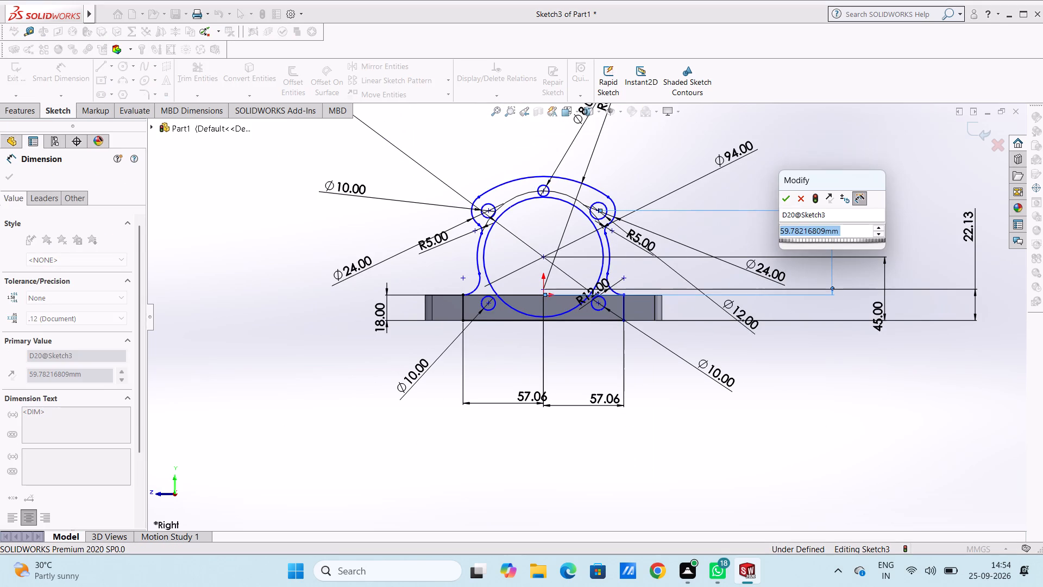
pyautogui.click(785, 197)
pyautogui.click(751, 186)
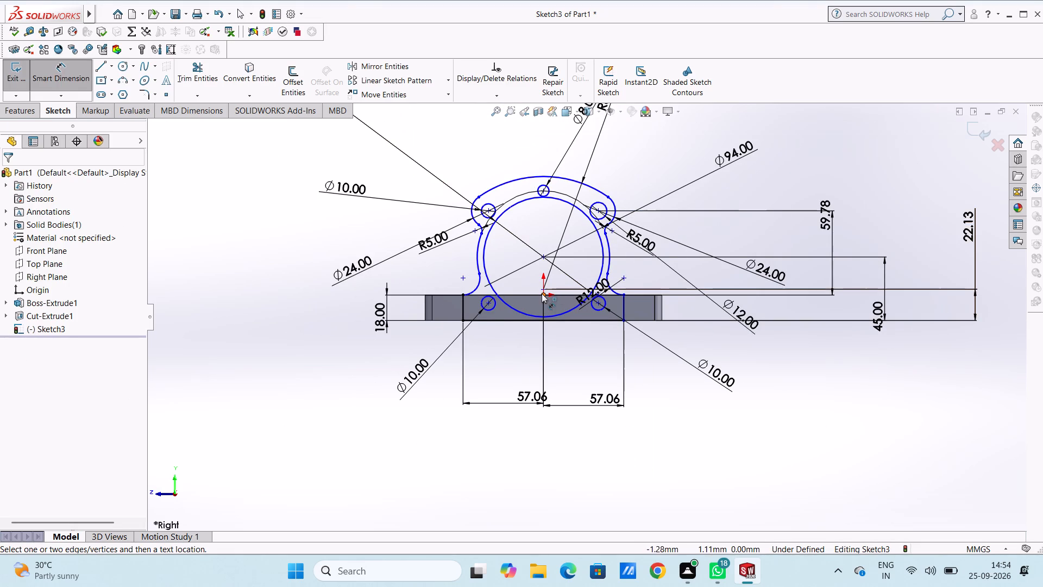
# Dimension the vertical distance from the origin to the centre of the R80 top arc.
pyautogui.click(543, 296)
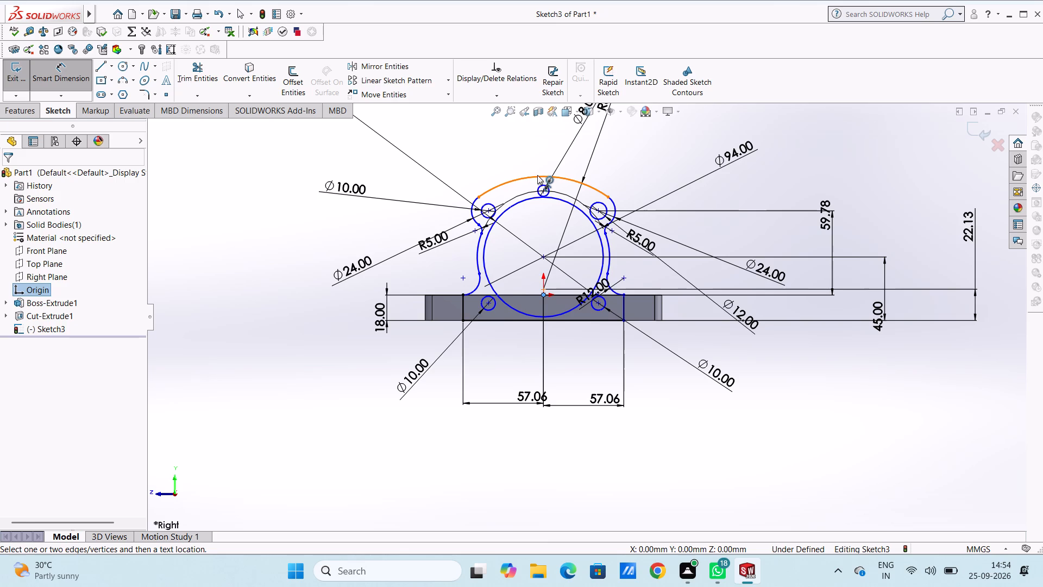
pyautogui.click(537, 175)
pyautogui.click(274, 245)
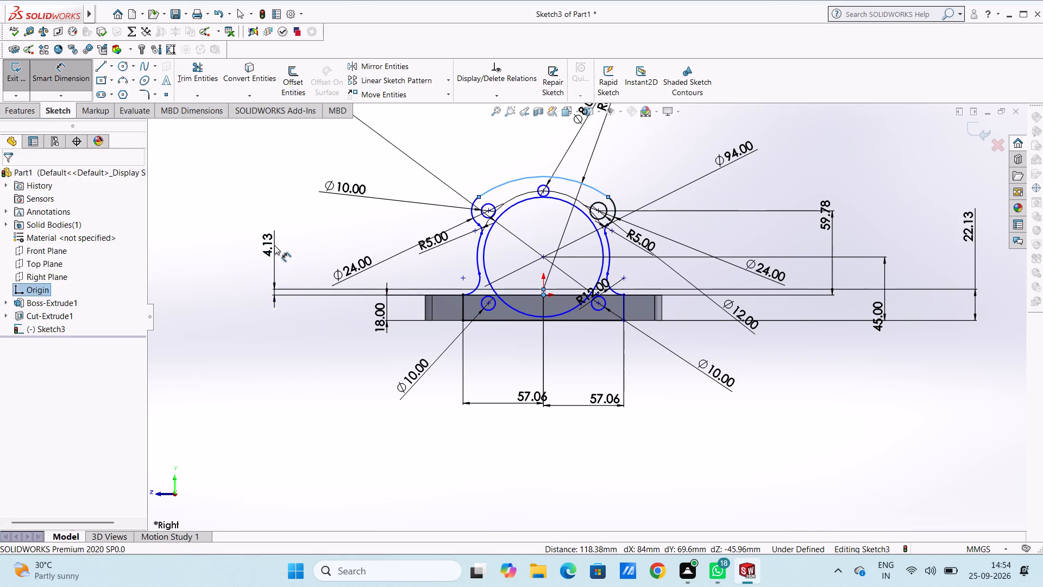
pyautogui.click(234, 228)
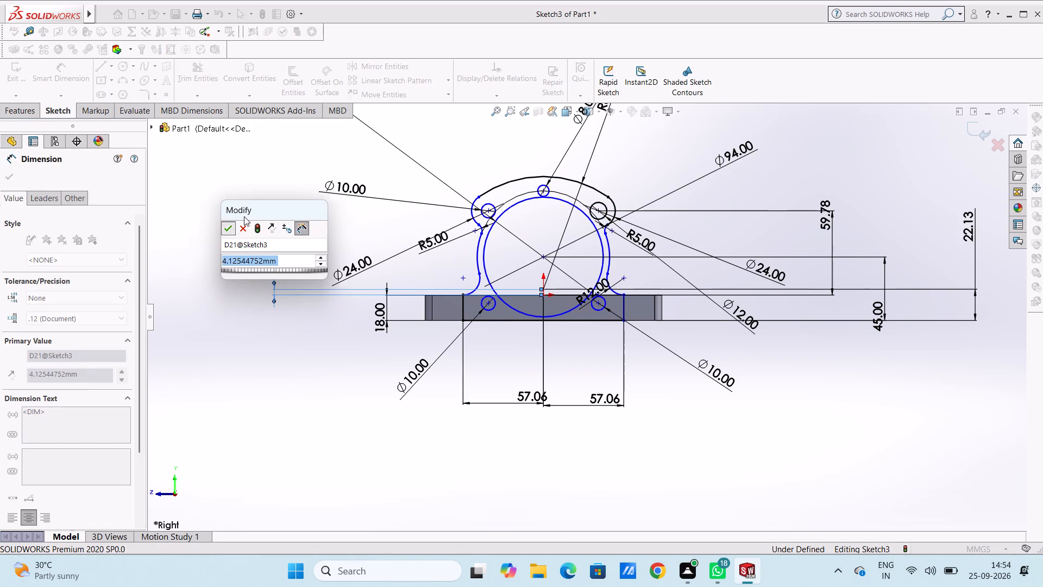
pyautogui.click(276, 182)
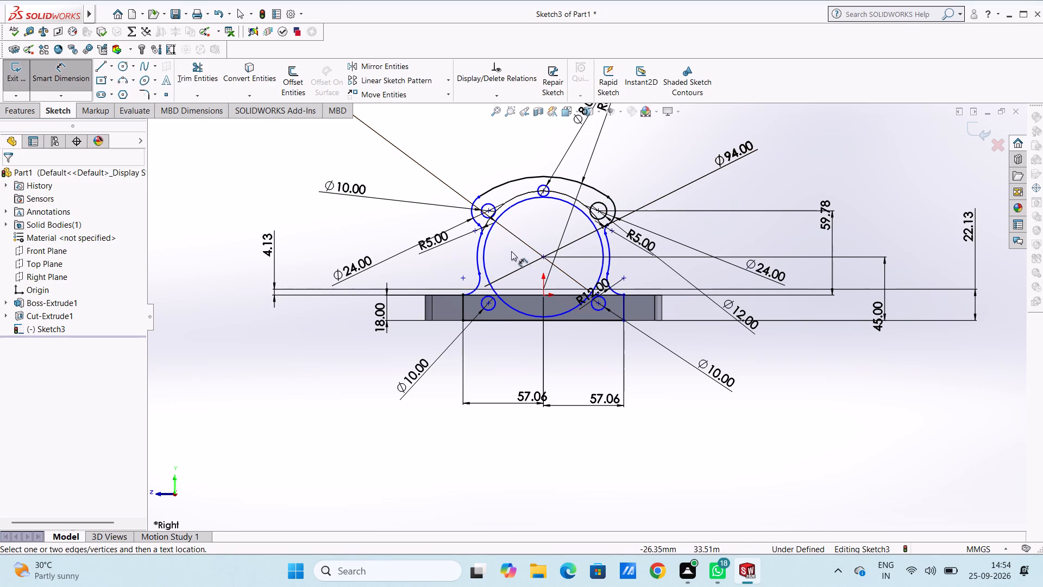
# Dimension the vertical distance from the origin to the centre of the ring's outer side arc, opposite the 12 mm hole.
pyautogui.click(544, 296)
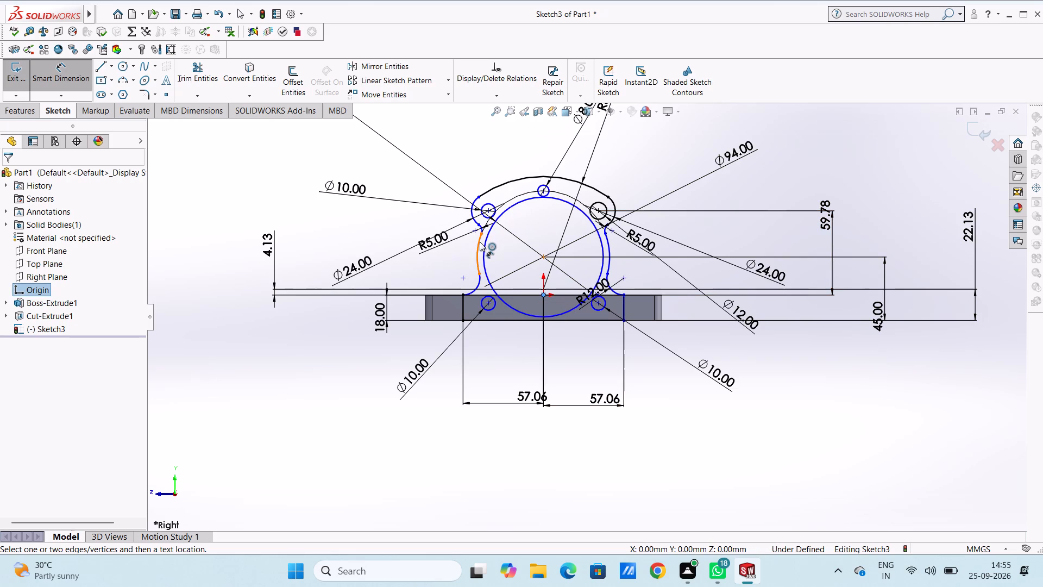
pyautogui.click(480, 242)
pyautogui.click(493, 374)
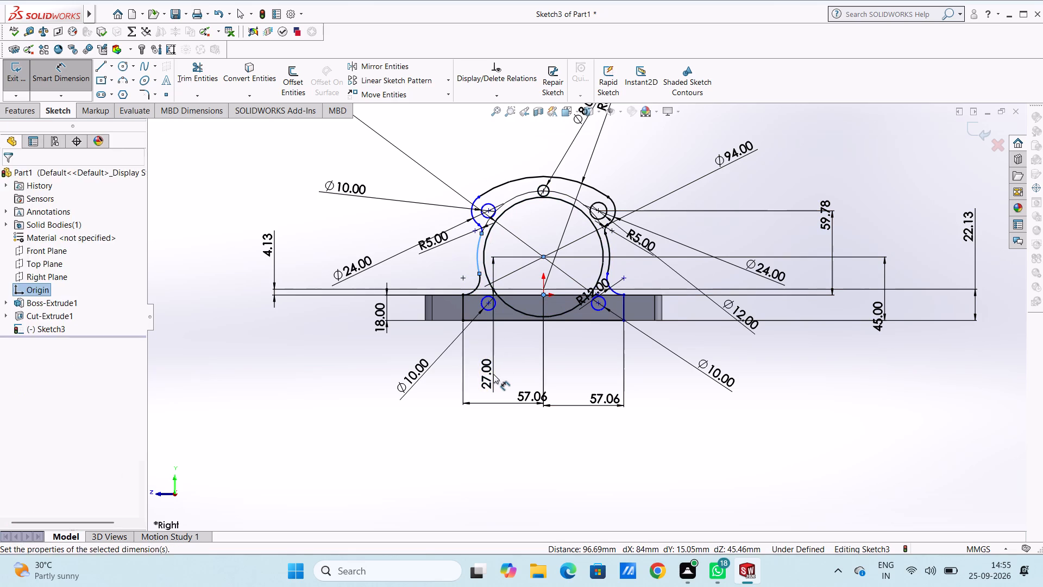
pyautogui.click(446, 356)
pyautogui.click(355, 372)
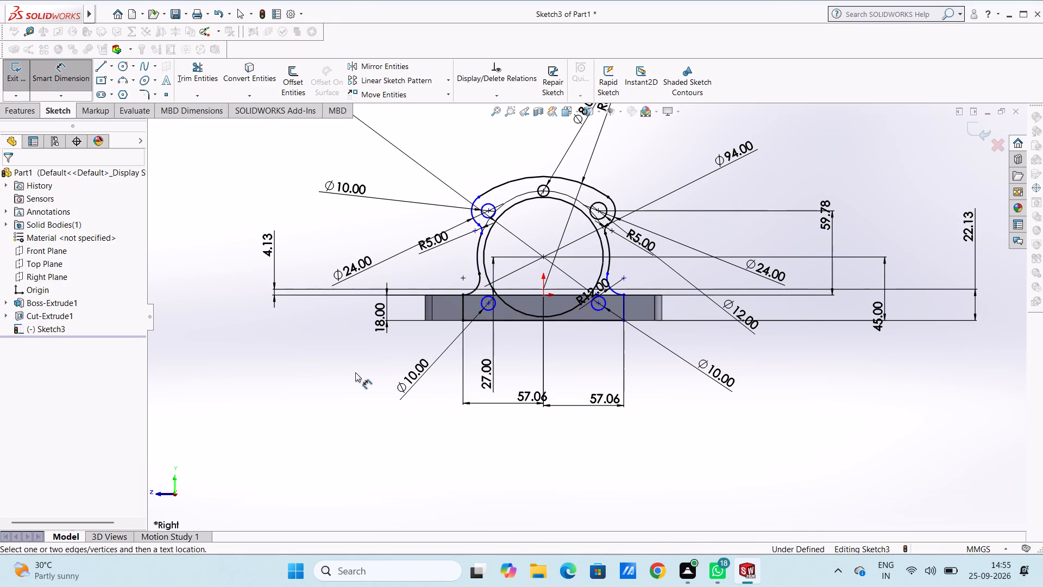
# Dimension the horizontal distance between the ring centre and the centre of the upper 10 mm lug hole.
pyautogui.click(545, 257)
pyautogui.click(490, 212)
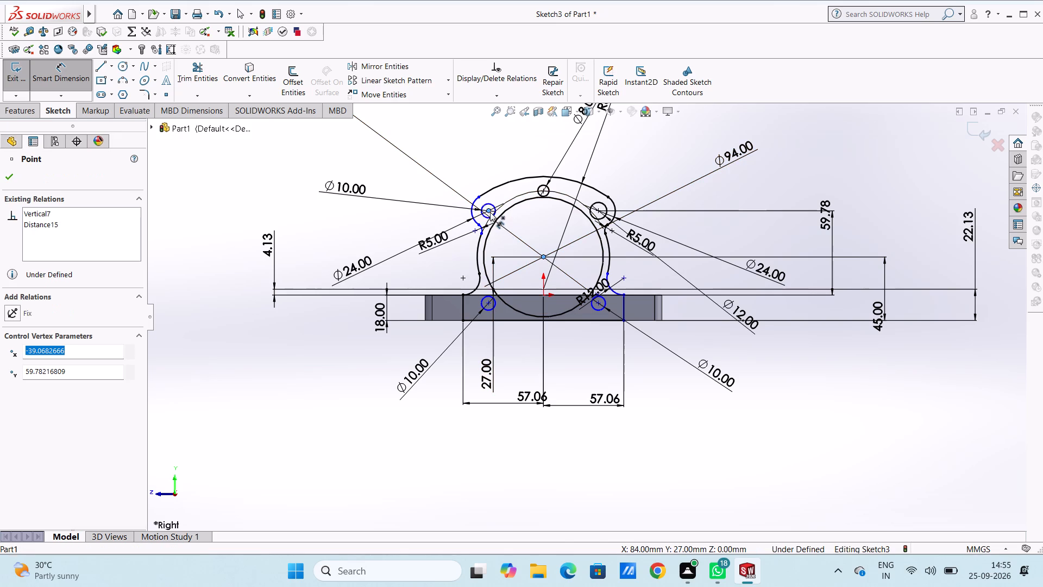
pyautogui.click(494, 145)
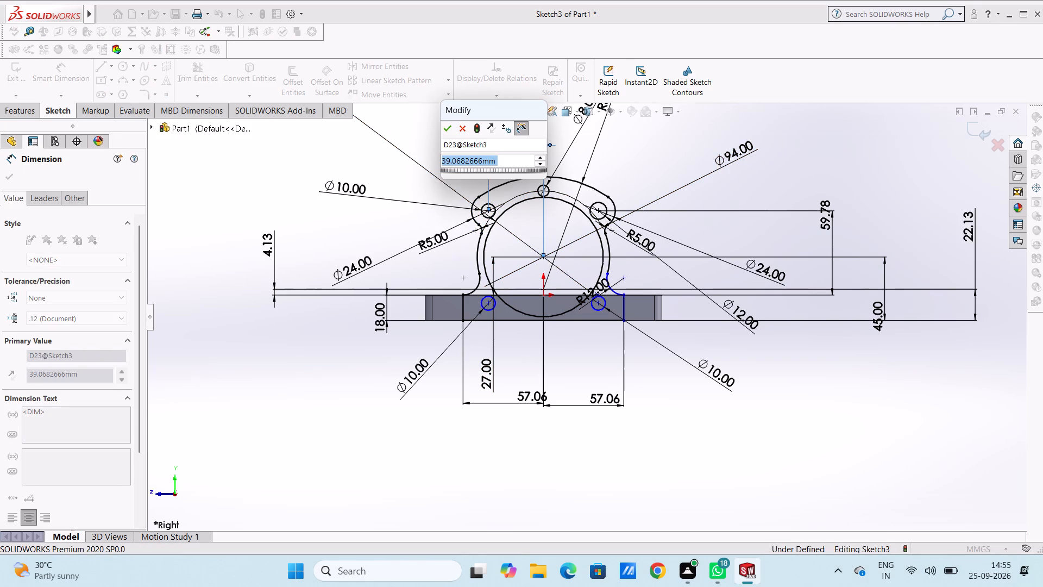
pyautogui.click(445, 128)
pyautogui.click(439, 132)
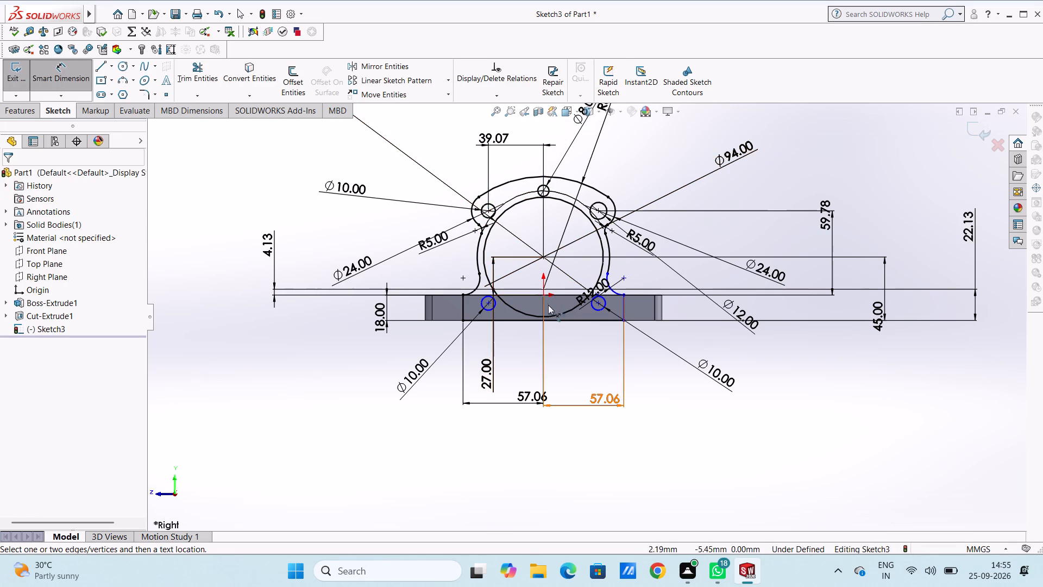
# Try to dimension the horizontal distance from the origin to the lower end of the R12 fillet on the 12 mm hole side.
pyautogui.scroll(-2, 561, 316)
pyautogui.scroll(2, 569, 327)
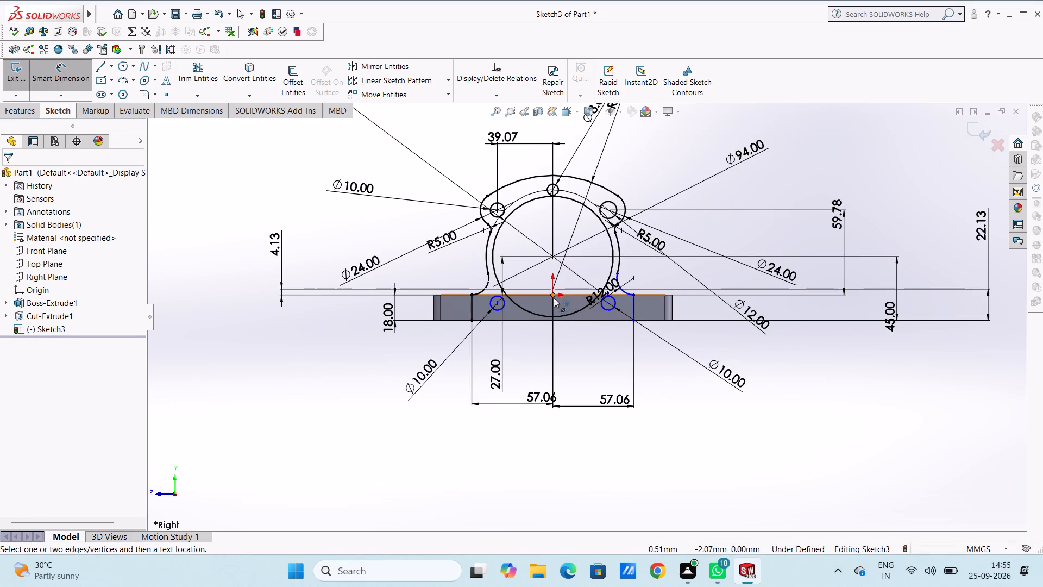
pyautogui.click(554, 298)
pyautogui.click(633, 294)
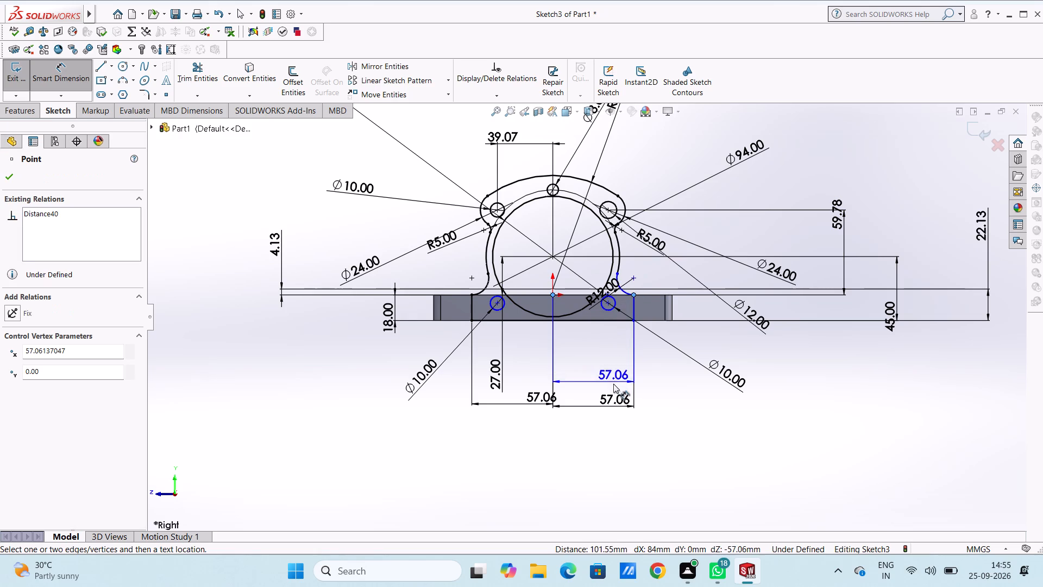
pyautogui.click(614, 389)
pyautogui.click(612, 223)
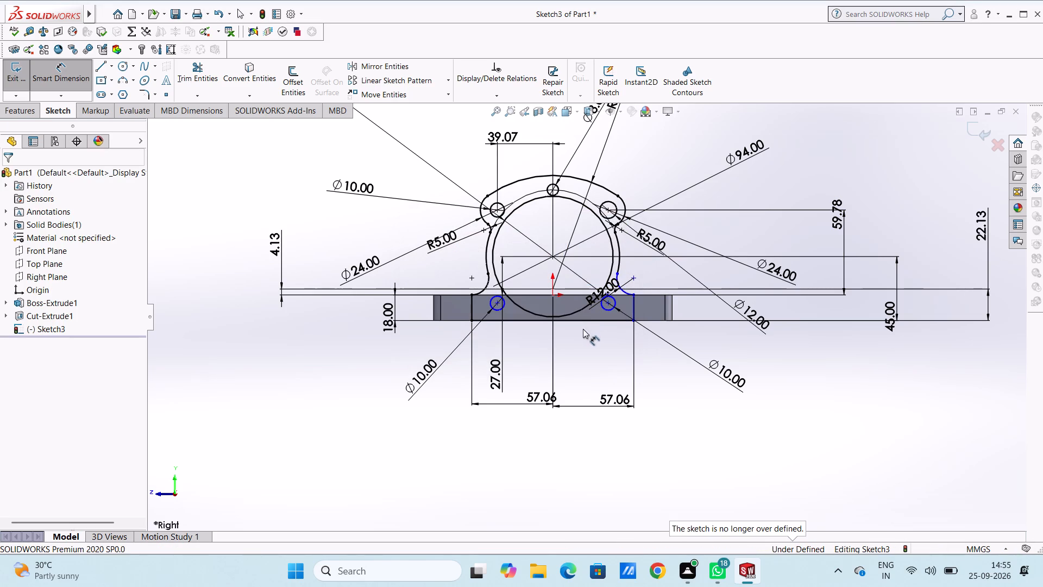
# Dimension the vertical distance from the origin to the upper end of the R12 fillet on the 12 mm hole side.
pyautogui.click(551, 296)
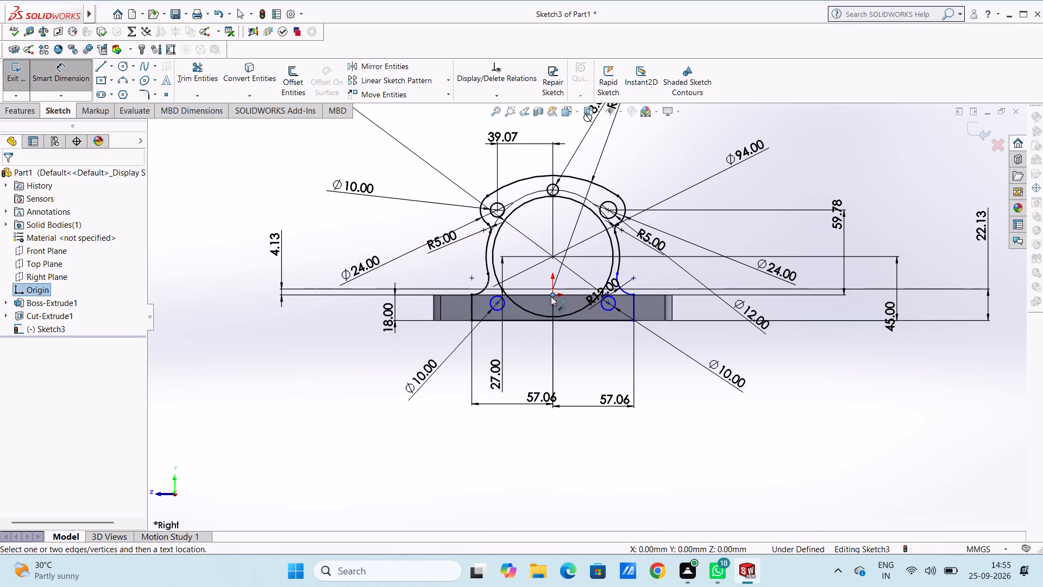
pyautogui.click(620, 276)
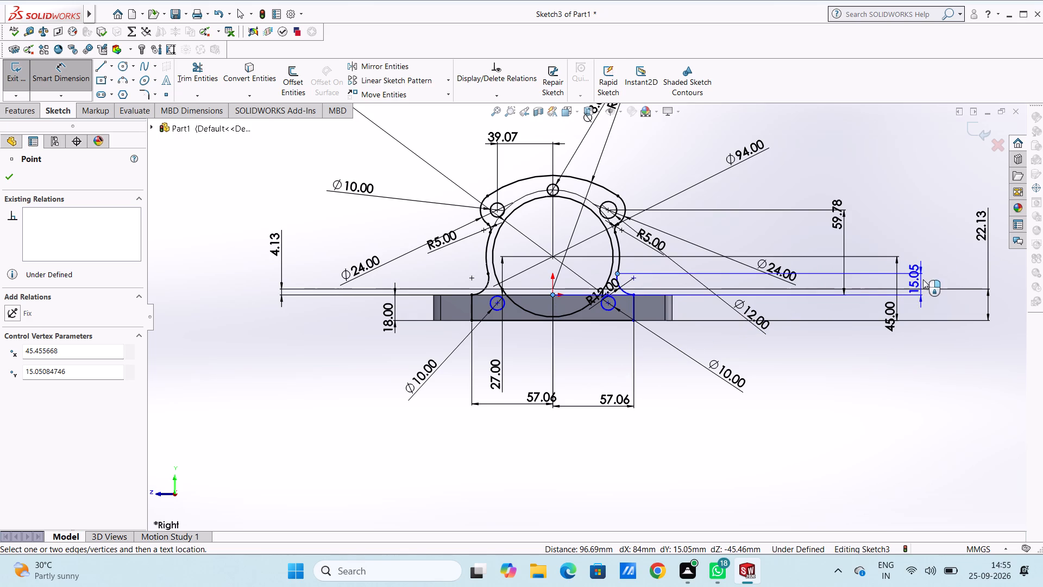
pyautogui.click(944, 276)
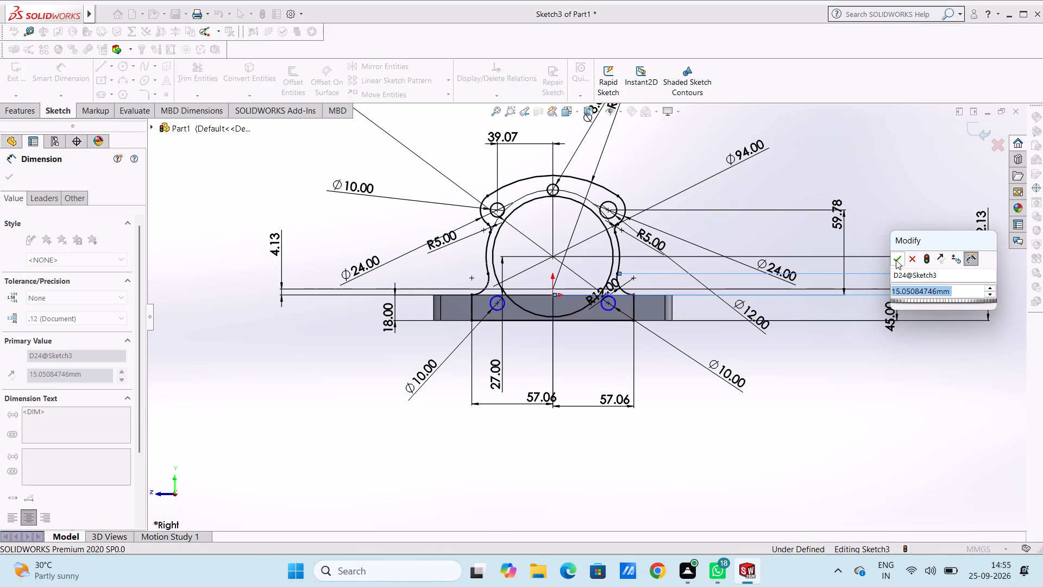
pyautogui.click(895, 258)
pyautogui.click(878, 210)
# Dimension the horizontal distance from the origin to the centre of each lower 10 mm hole.
pyautogui.scroll(-3, 581, 363)
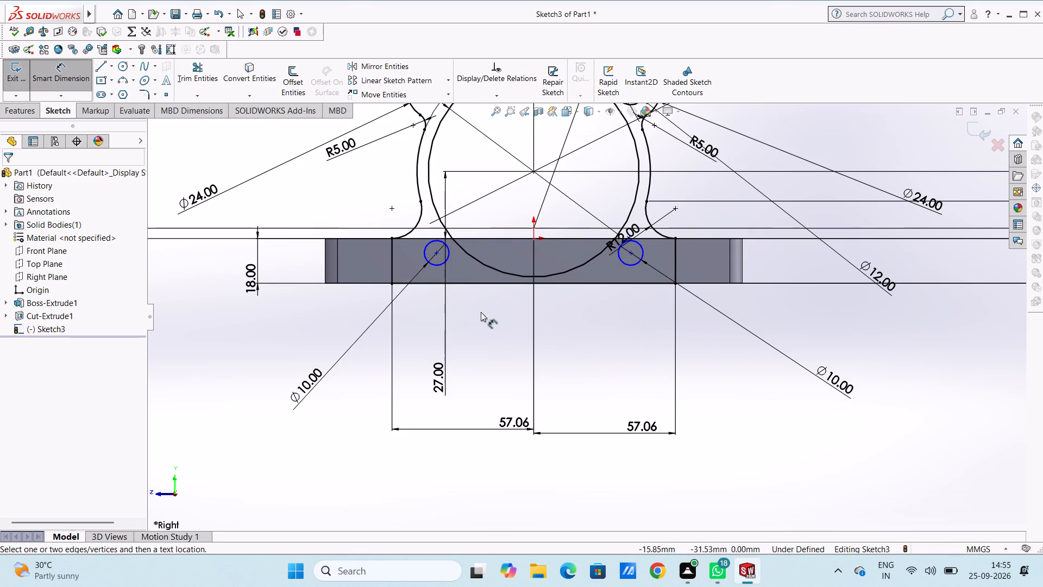
pyautogui.click(436, 254)
pyautogui.click(532, 240)
pyautogui.click(501, 361)
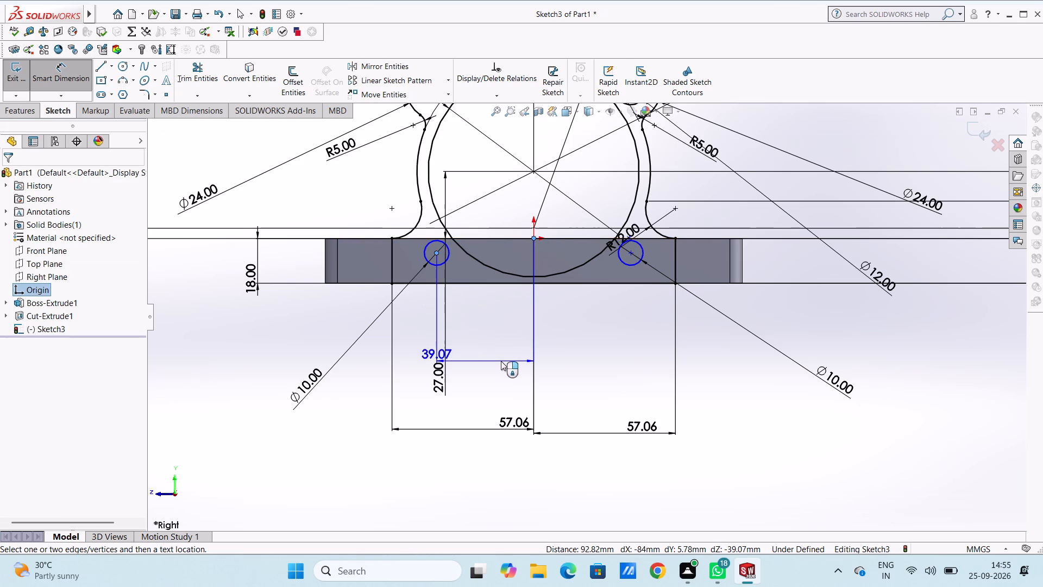
pyautogui.click(453, 344)
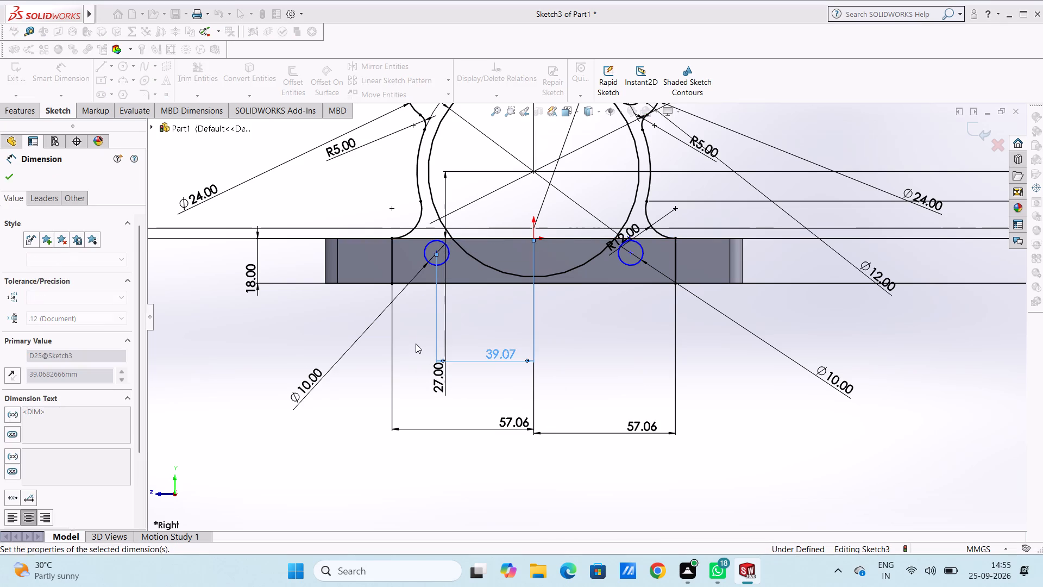
pyautogui.click(416, 344)
pyautogui.click(532, 239)
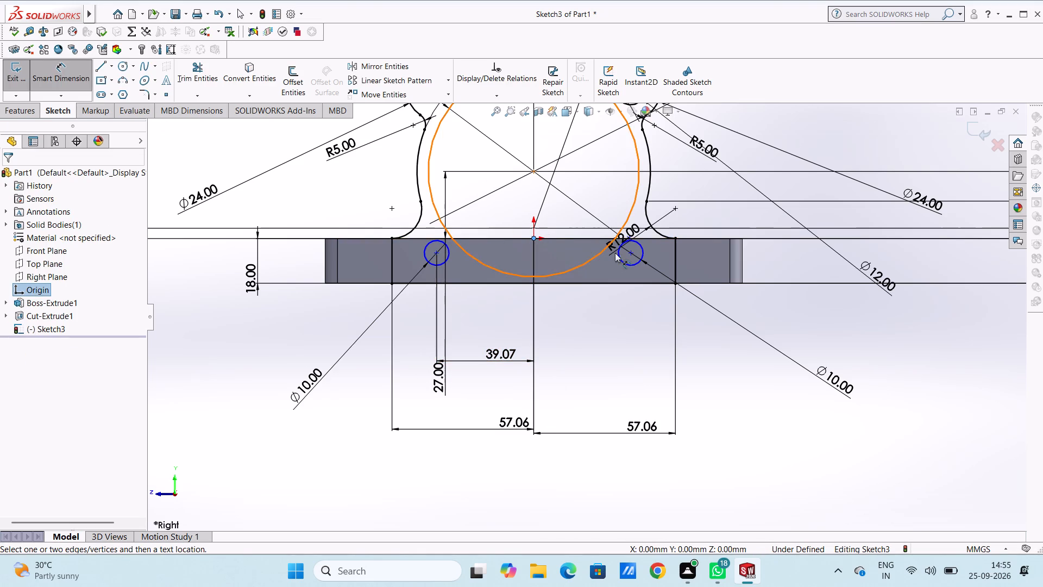
pyautogui.click(631, 253)
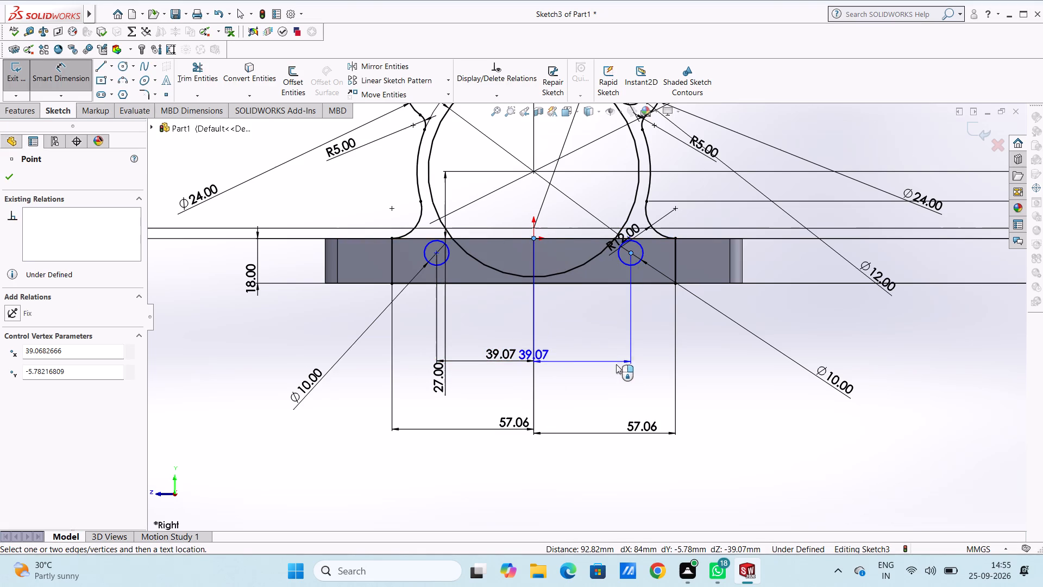
pyautogui.click(616, 364)
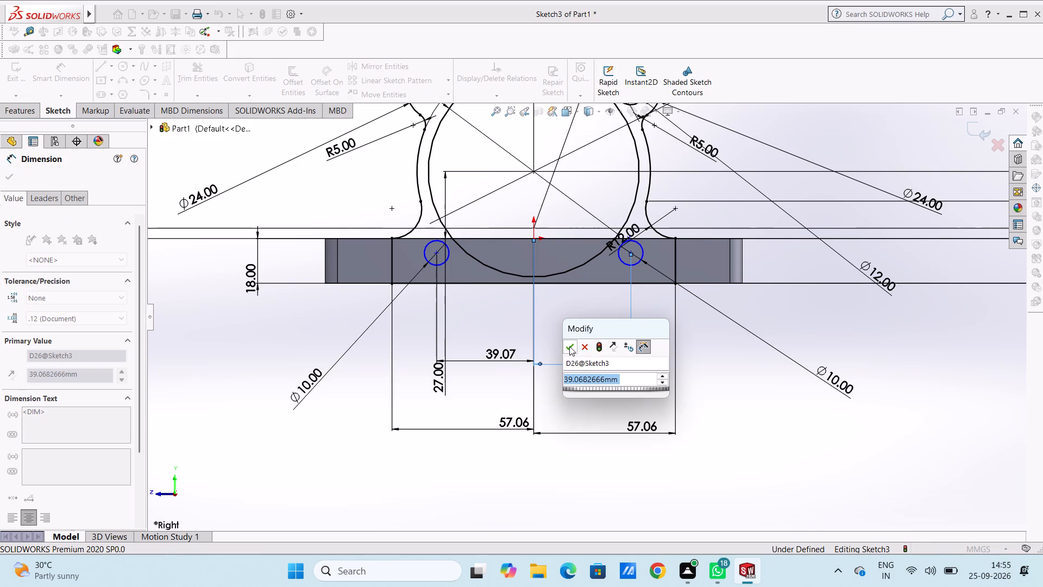
pyautogui.click(569, 347)
pyautogui.click(564, 319)
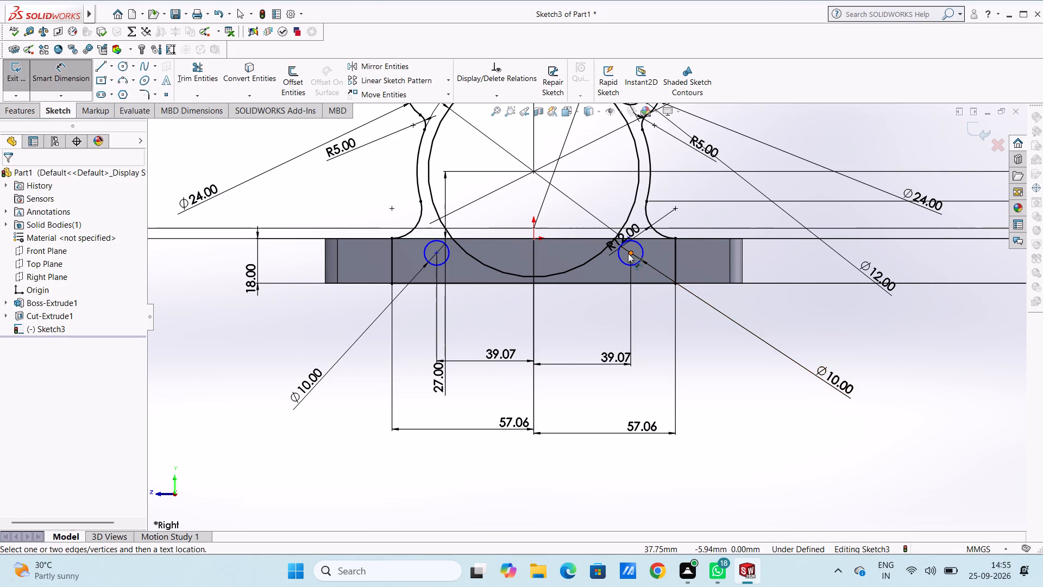
# Dimension the vertical distance from the frame's top edge to the centre of each lower 10 mm hole.
pyautogui.click(631, 254)
pyautogui.click(642, 239)
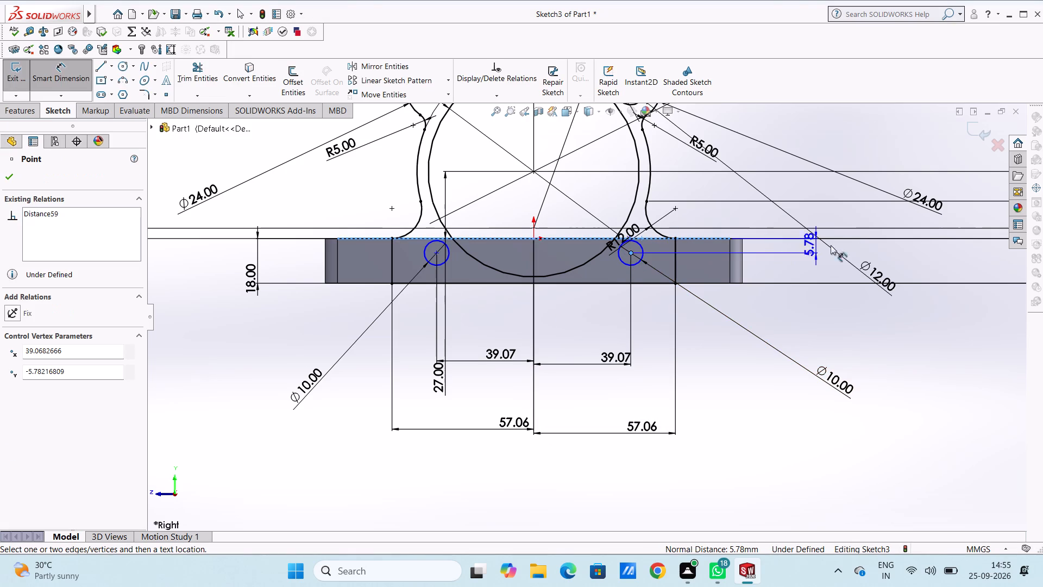
pyautogui.click(931, 245)
pyautogui.click(882, 228)
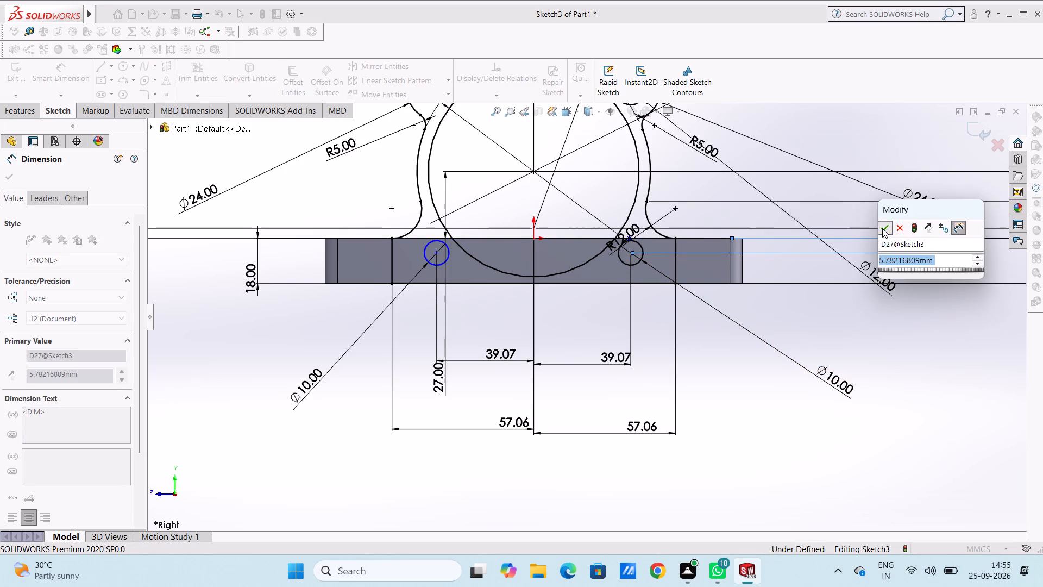
pyautogui.click(843, 221)
pyautogui.click(434, 253)
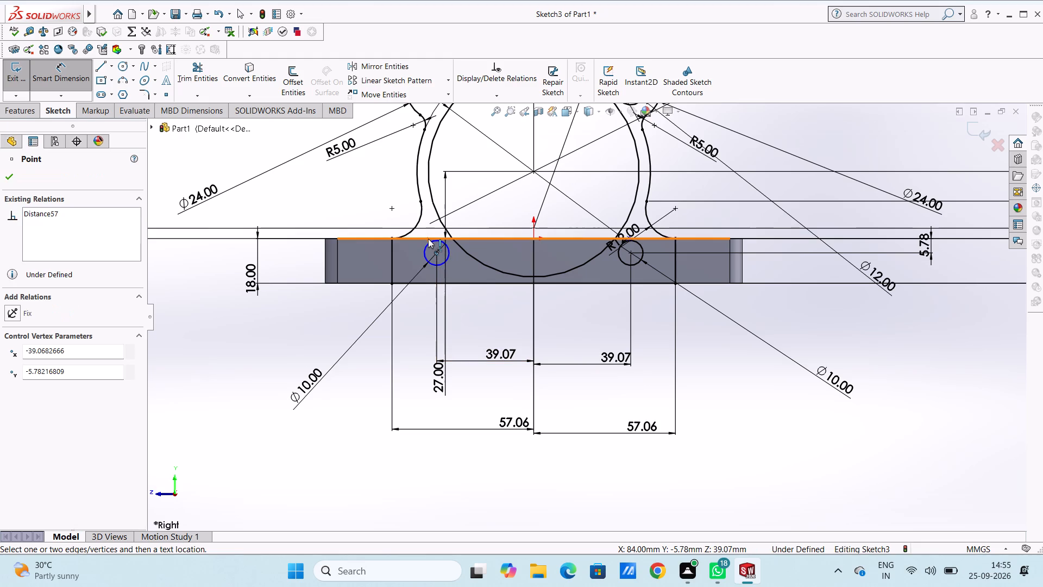
pyautogui.click(428, 239)
pyautogui.click(217, 268)
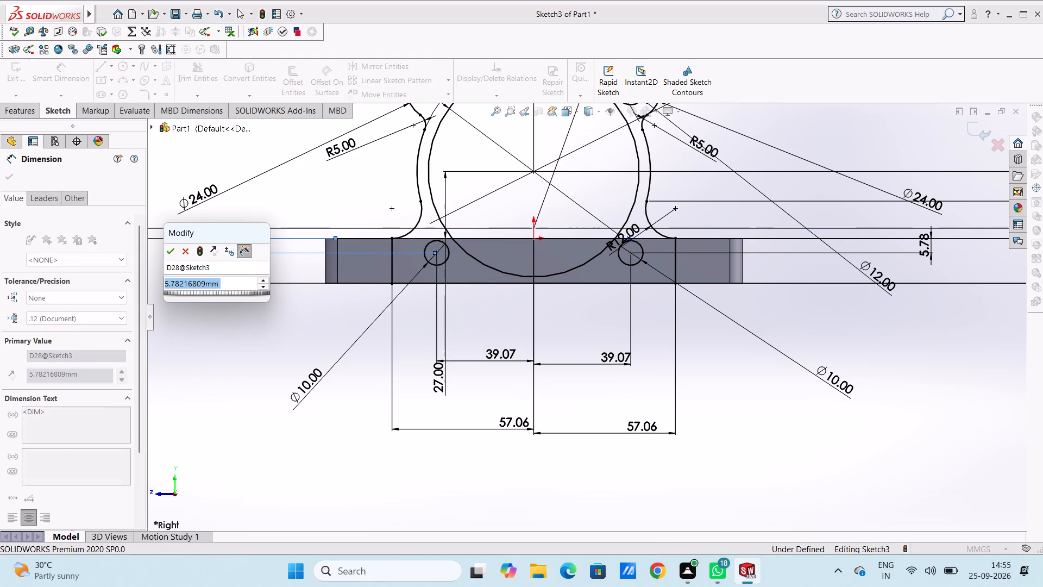
pyautogui.click(171, 254)
pyautogui.click(233, 310)
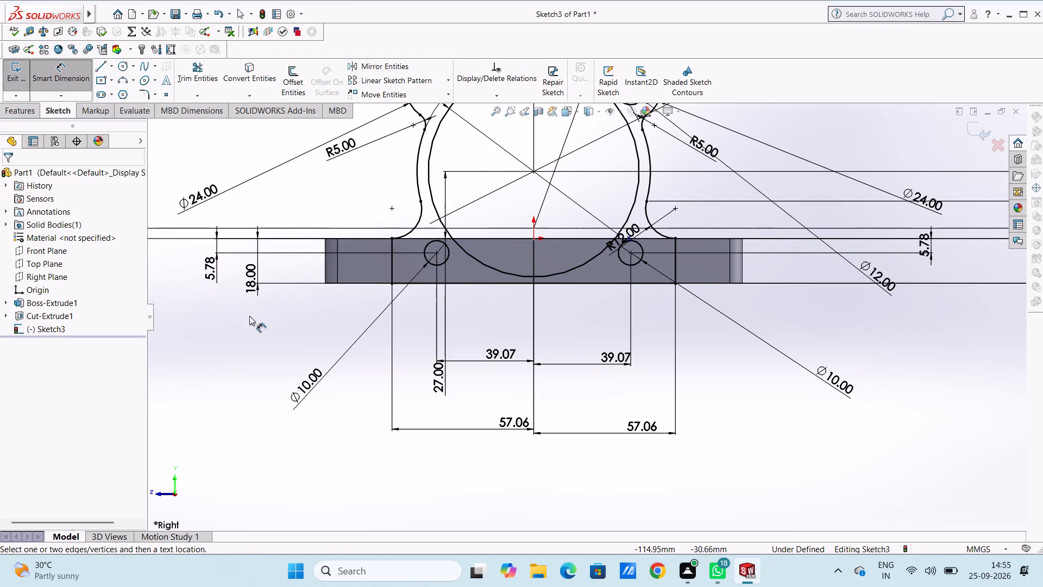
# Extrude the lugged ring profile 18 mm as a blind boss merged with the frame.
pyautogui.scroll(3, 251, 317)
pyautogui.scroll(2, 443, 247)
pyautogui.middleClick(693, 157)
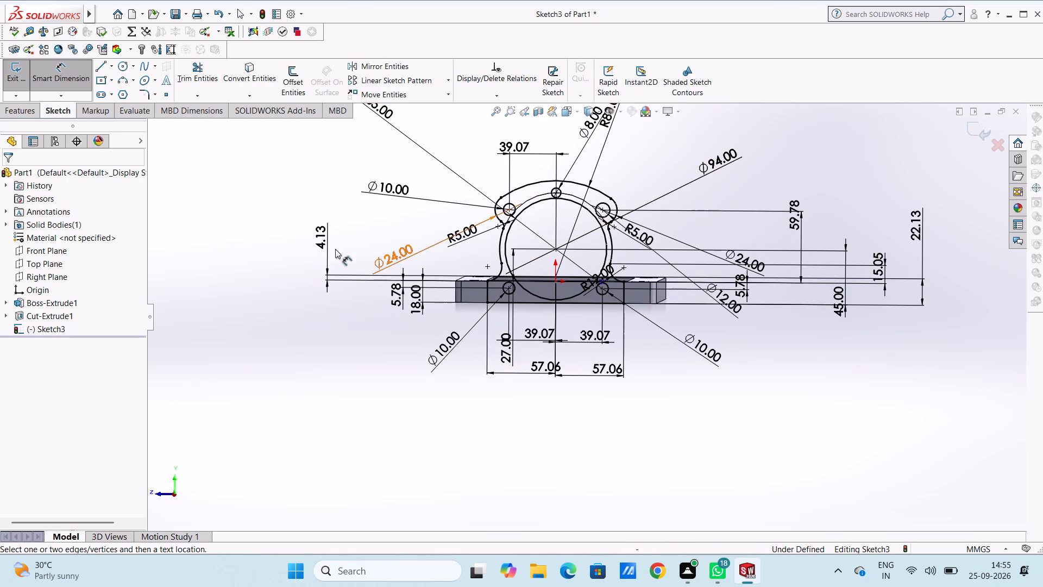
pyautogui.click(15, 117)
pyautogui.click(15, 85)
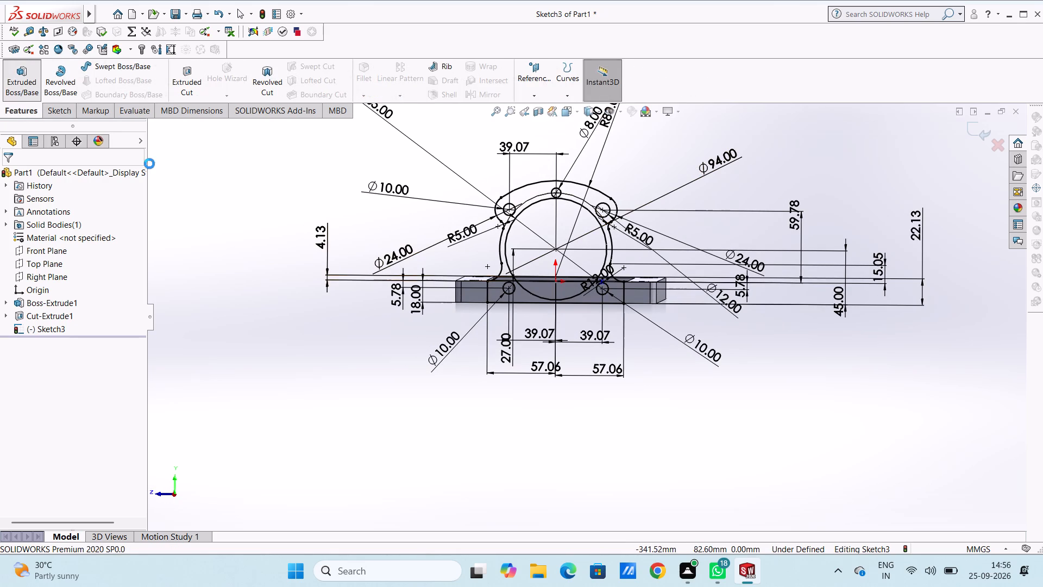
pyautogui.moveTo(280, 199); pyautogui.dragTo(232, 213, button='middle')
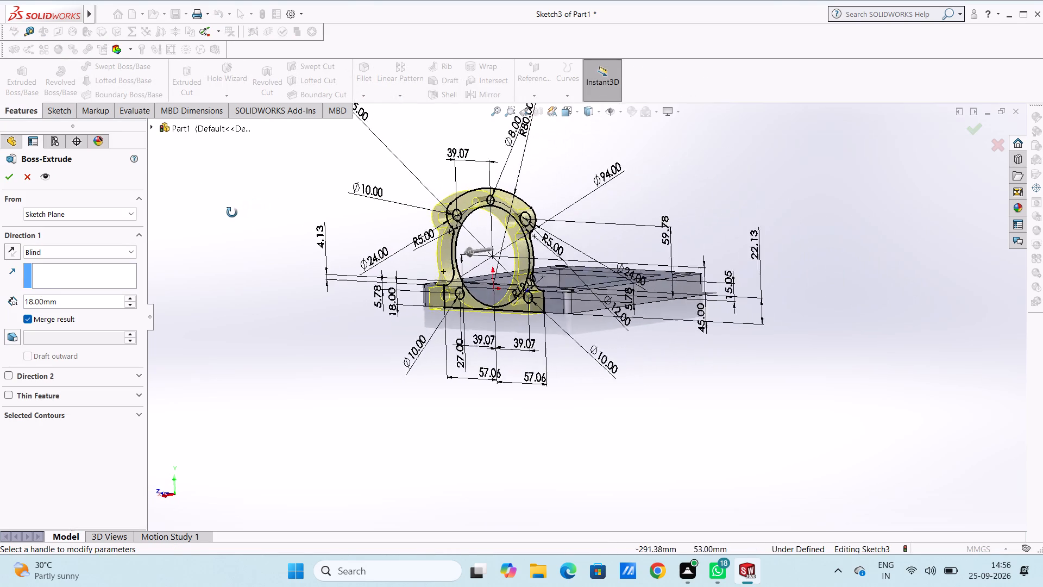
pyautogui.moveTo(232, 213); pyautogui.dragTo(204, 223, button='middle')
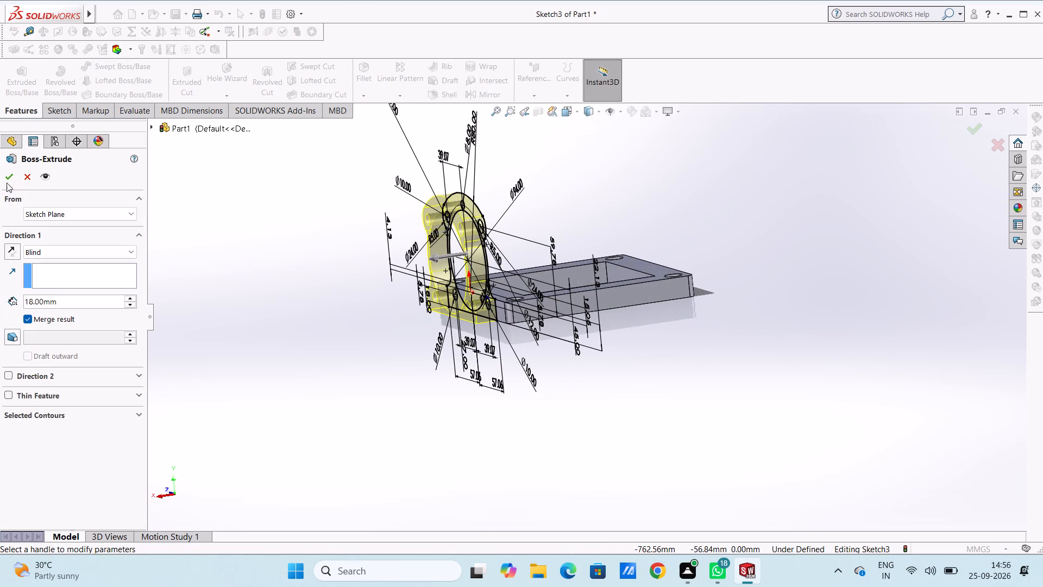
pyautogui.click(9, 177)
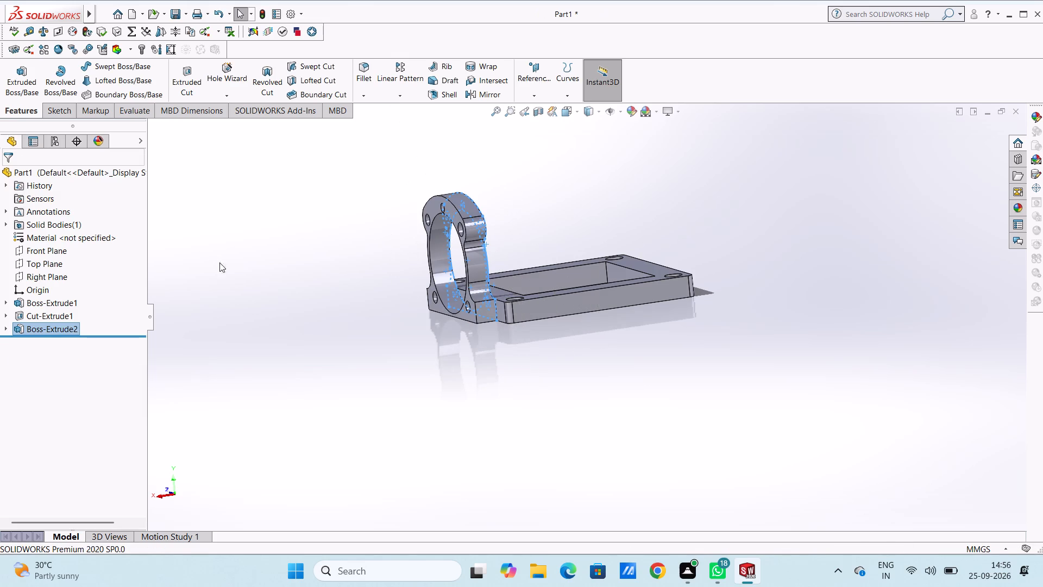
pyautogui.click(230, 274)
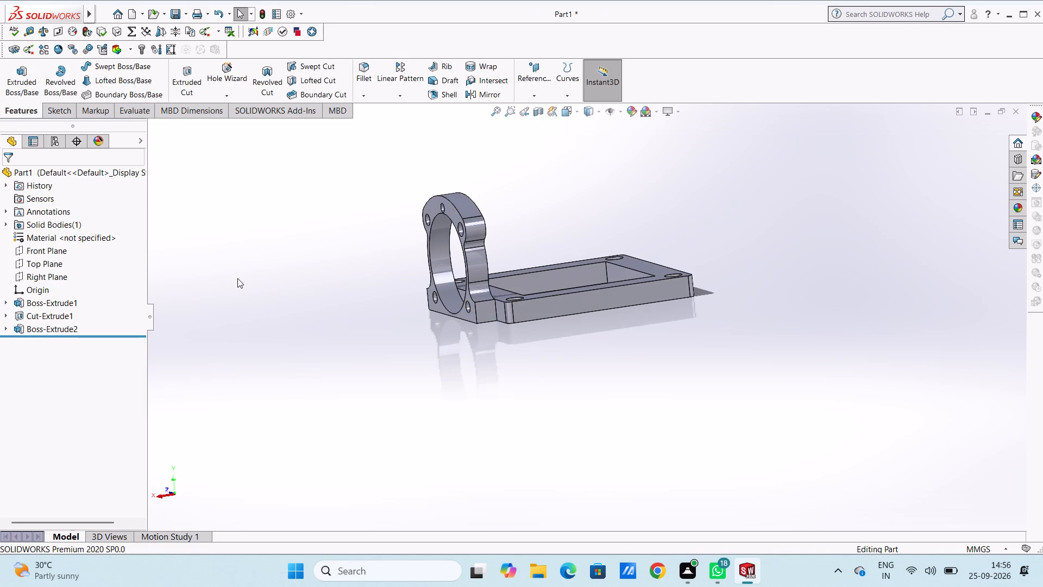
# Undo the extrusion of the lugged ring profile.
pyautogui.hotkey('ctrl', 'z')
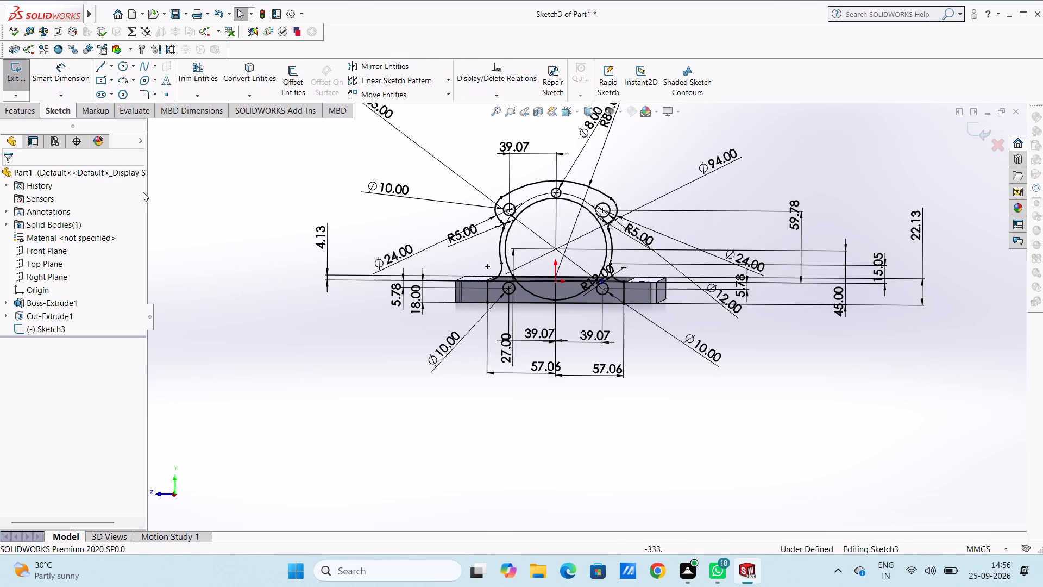
# Extrude the lugged ring profile 25 mm as a blind boss in the reversed direction, toward the frame, merging the result.
pyautogui.click(24, 109)
pyautogui.click(21, 85)
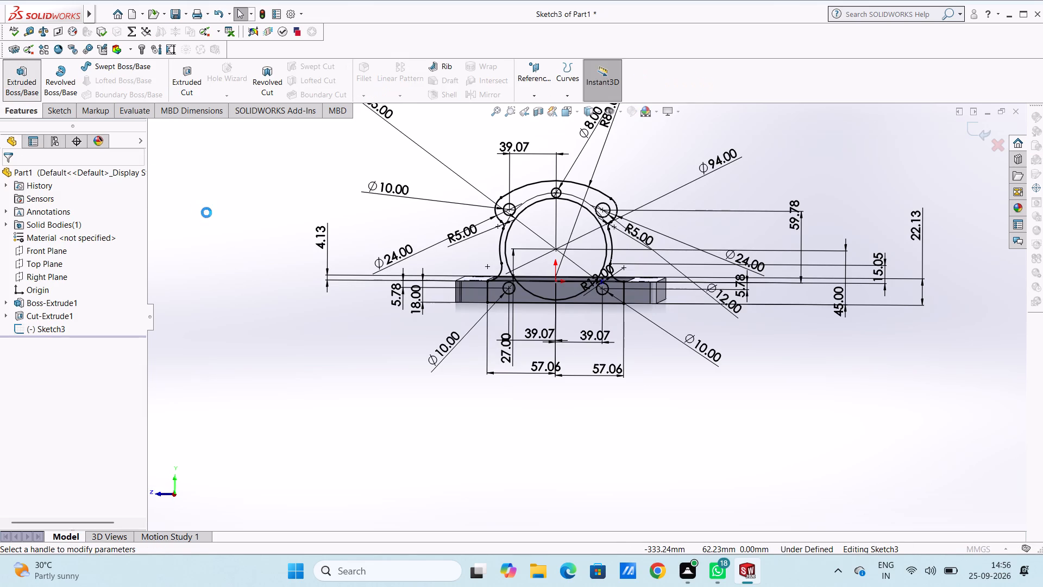
pyautogui.moveTo(238, 222); pyautogui.dragTo(135, 227, button='middle')
pyautogui.click(14, 247)
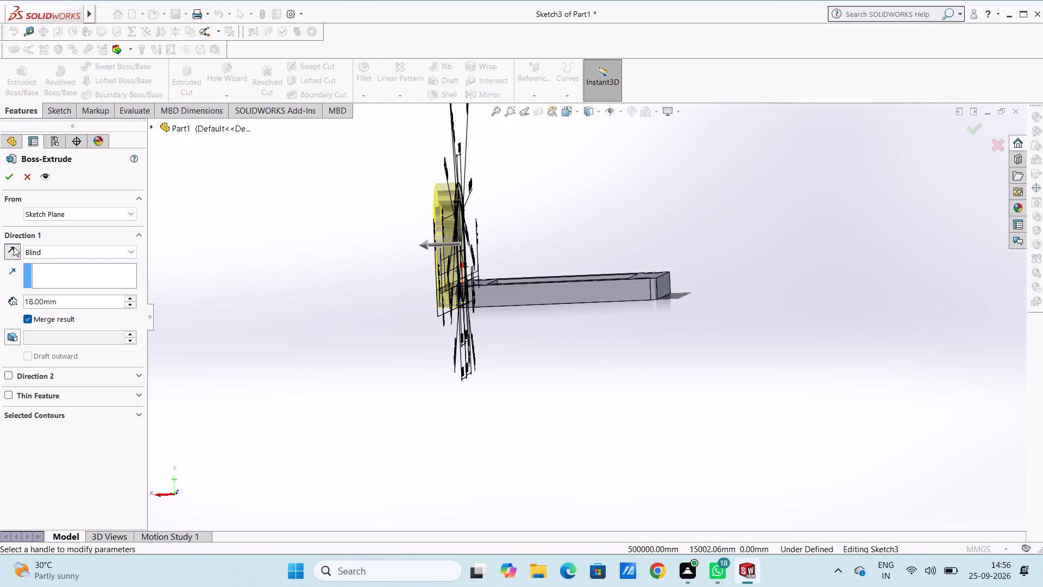
pyautogui.moveTo(301, 222); pyautogui.dragTo(304, 391, button='middle')
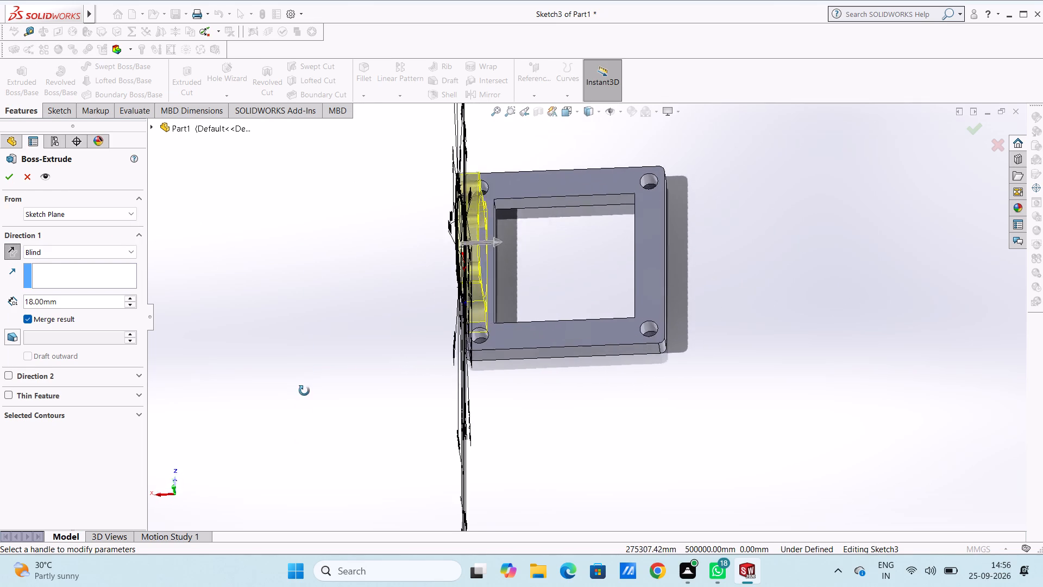
pyautogui.moveTo(304, 391); pyautogui.dragTo(307, 465, button='middle')
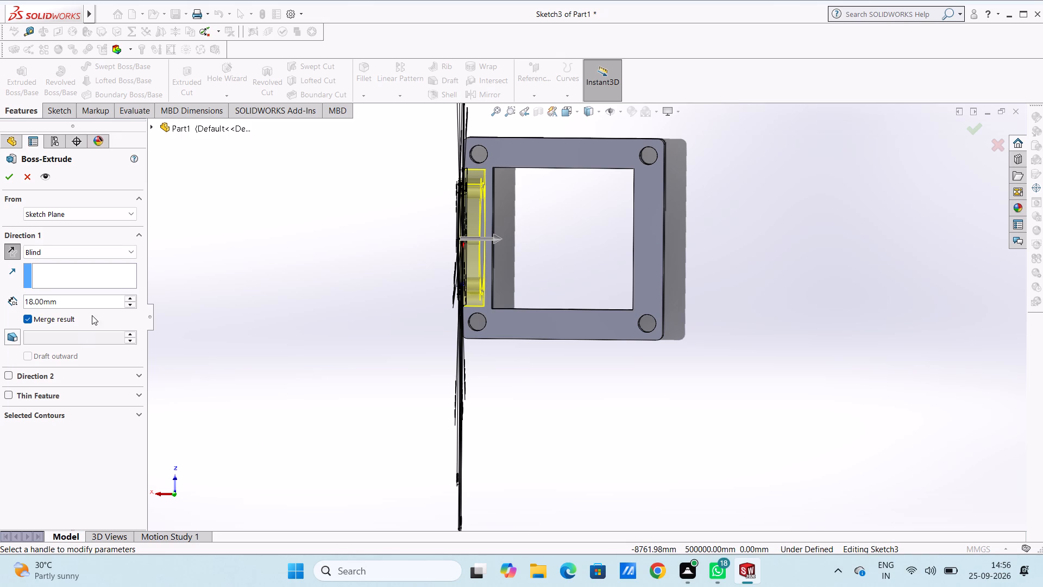
pyautogui.doubleClick(97, 302)
pyautogui.write('25')
pyautogui.press('Return')
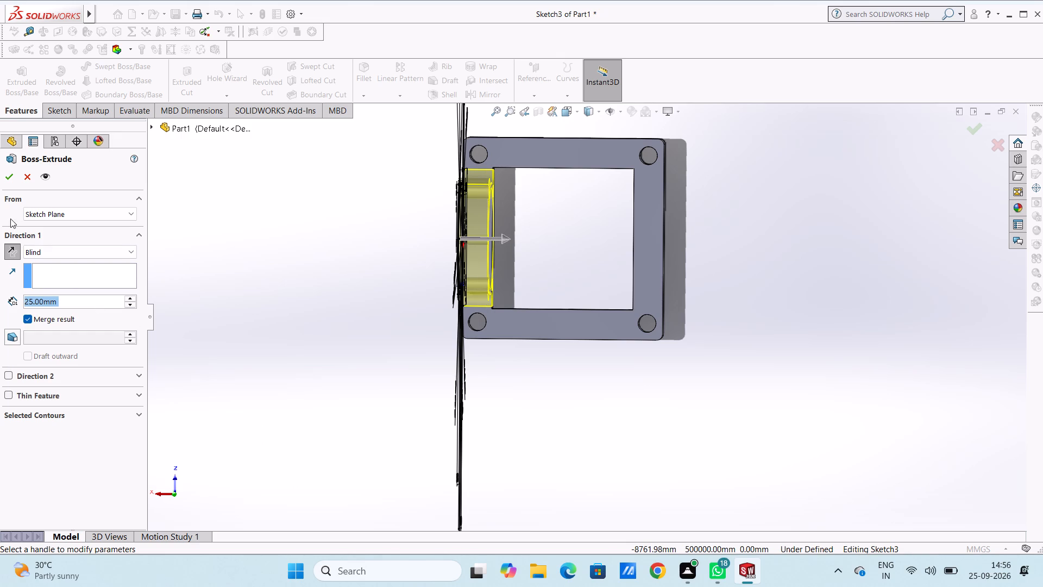
pyautogui.click(8, 178)
pyautogui.click(315, 240)
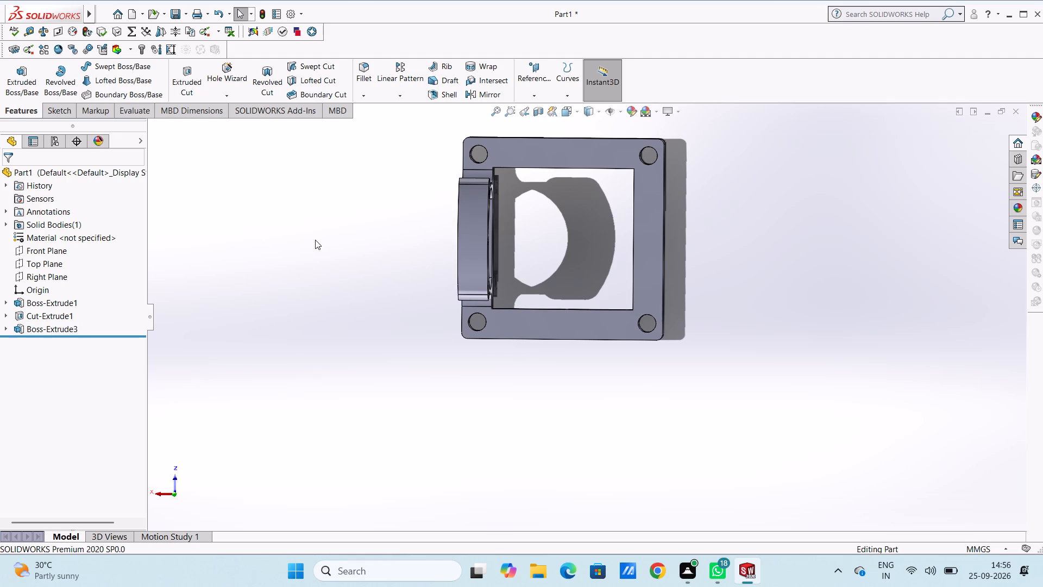
# Start a new sketch on the flat outer face of the lugged ring, viewed from the Right orientation.
pyautogui.moveTo(348, 266); pyautogui.dragTo(467, 290, button='middle')
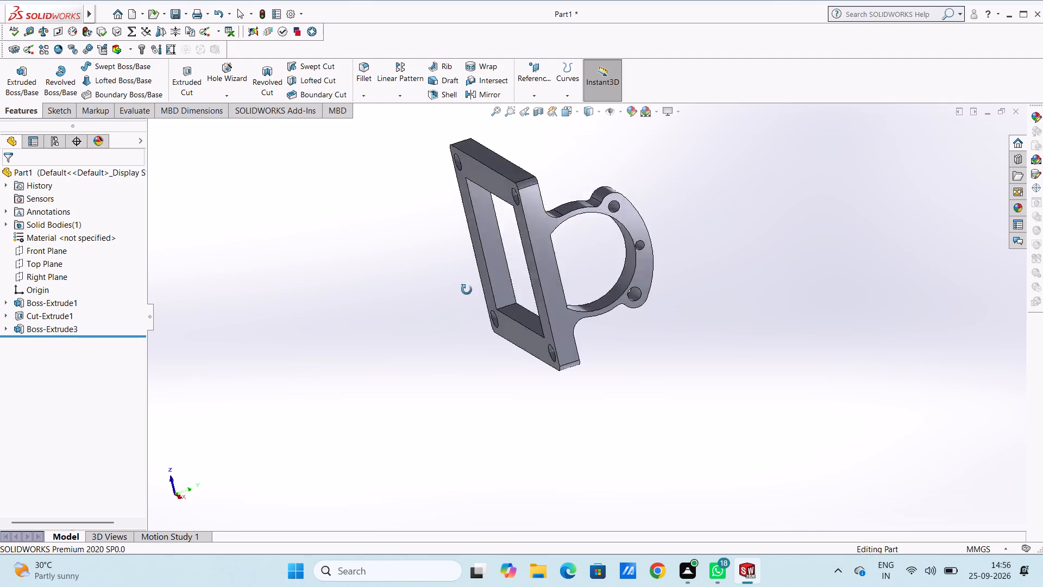
pyautogui.moveTo(467, 290); pyautogui.dragTo(426, 290, button='middle')
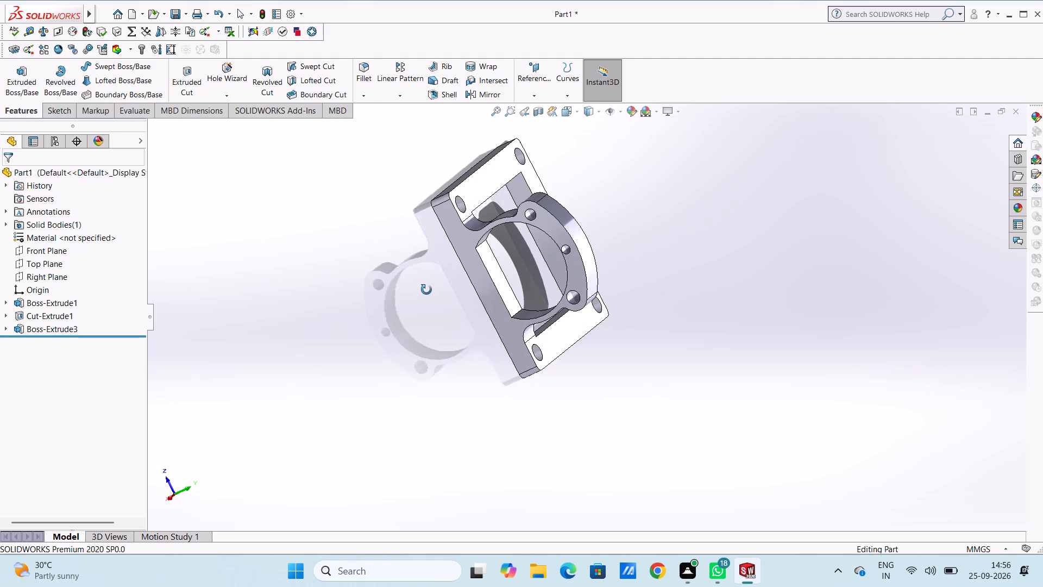
pyautogui.moveTo(426, 290); pyautogui.dragTo(392, 283, button='middle')
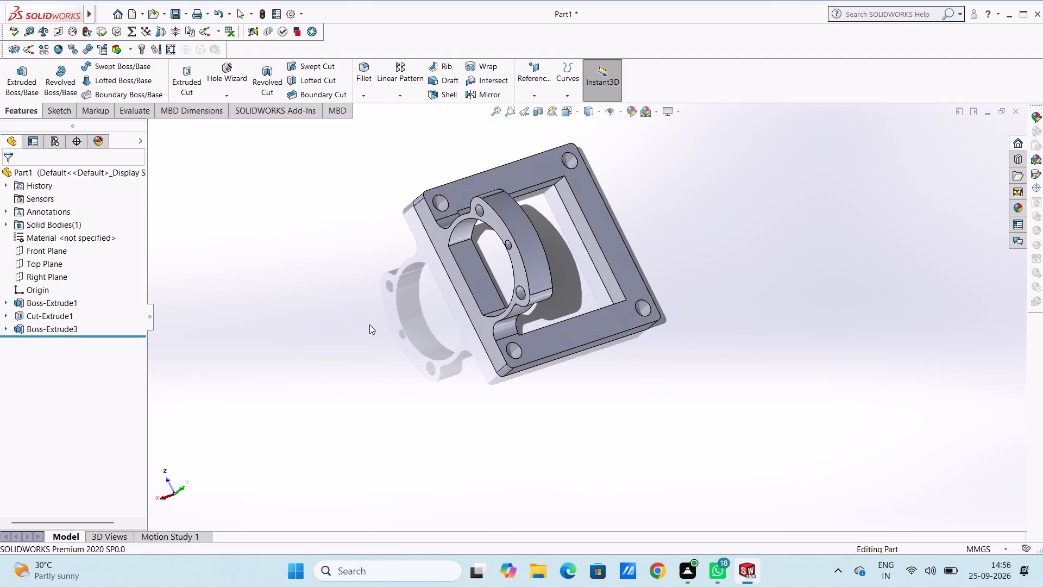
pyautogui.hotkey('ctrl', '4')
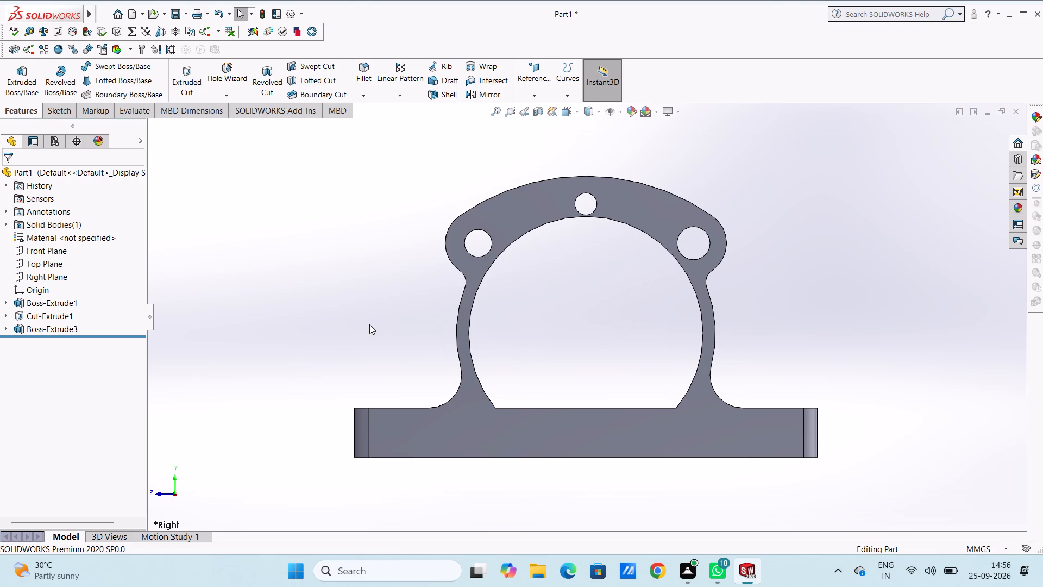
pyautogui.click(502, 212)
pyautogui.click(549, 180)
pyautogui.click(375, 192)
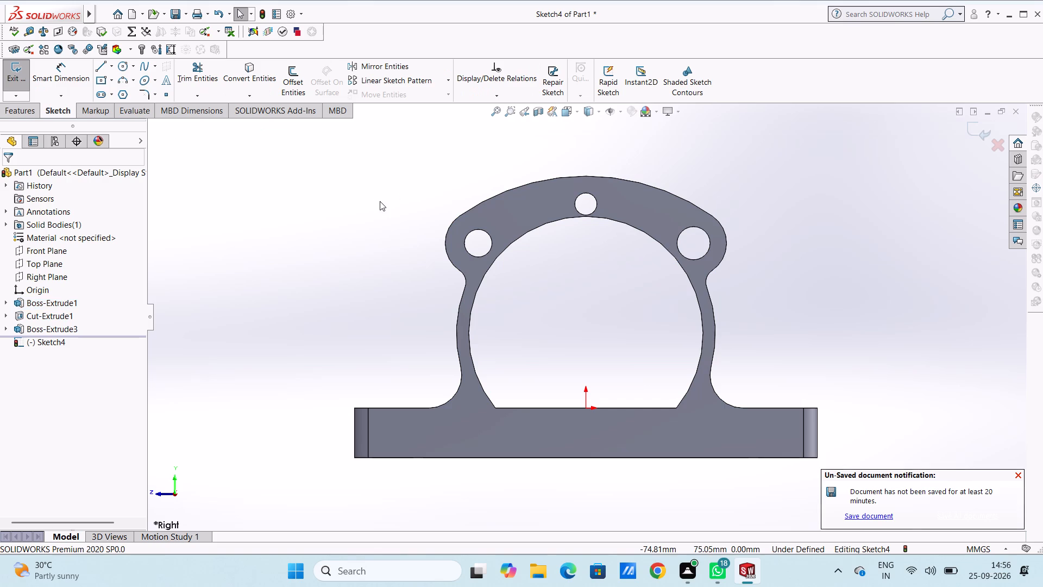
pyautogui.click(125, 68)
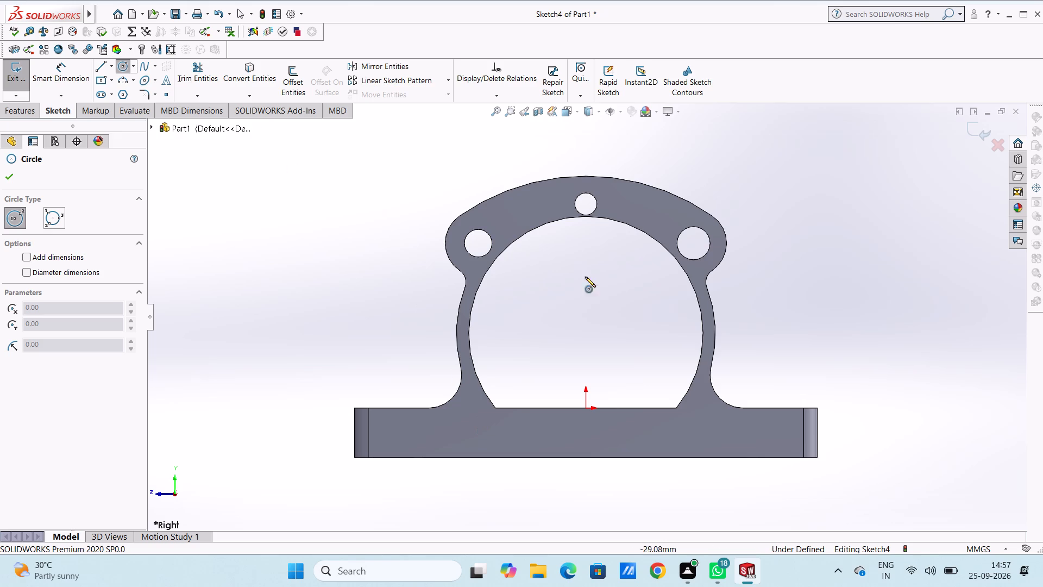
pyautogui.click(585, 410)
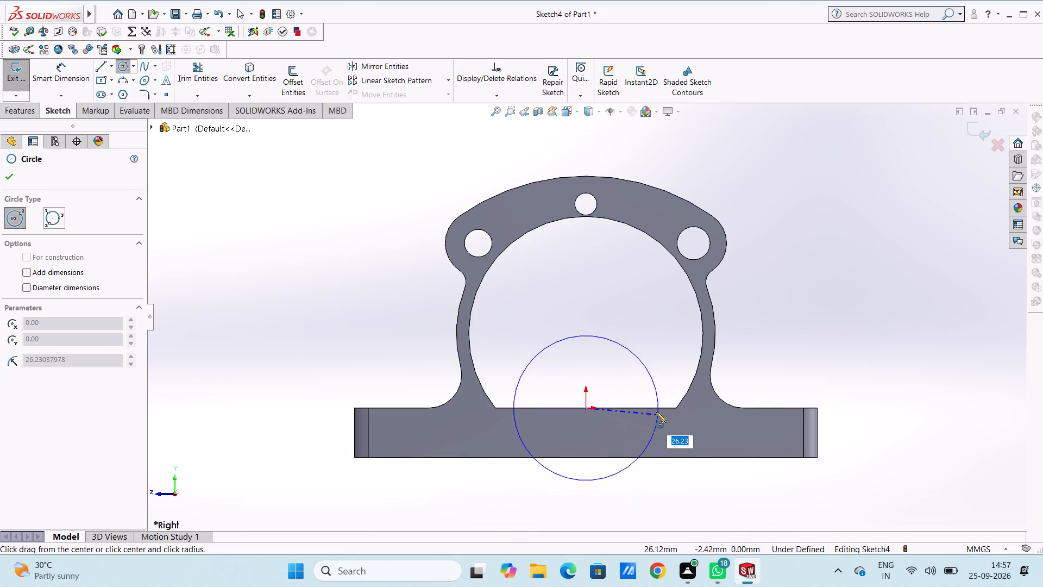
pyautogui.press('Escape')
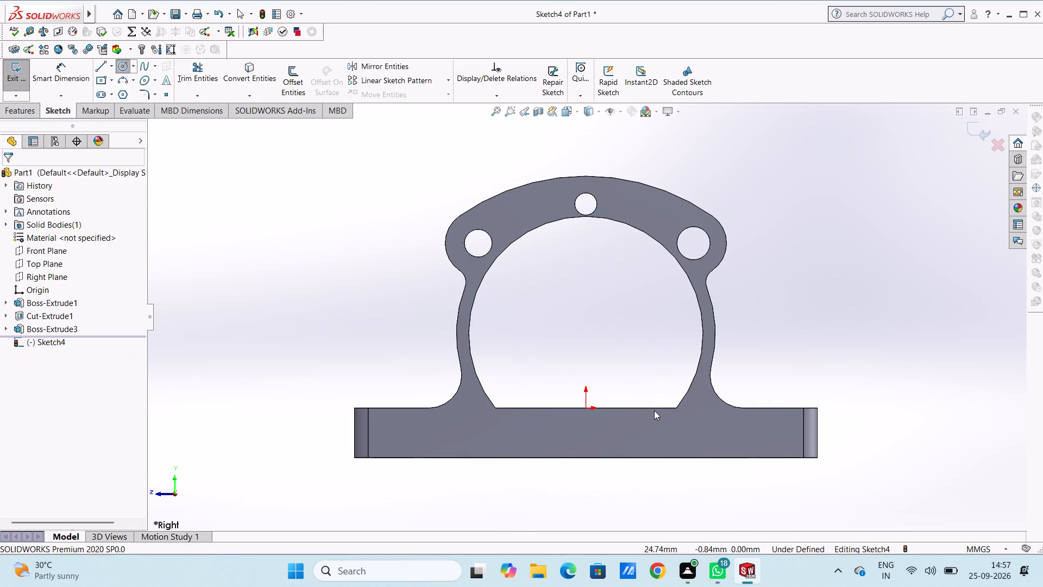
# Sketch a circle concentric with the ring's bore and dimension its diameter to 102 mm.
pyautogui.click(117, 64)
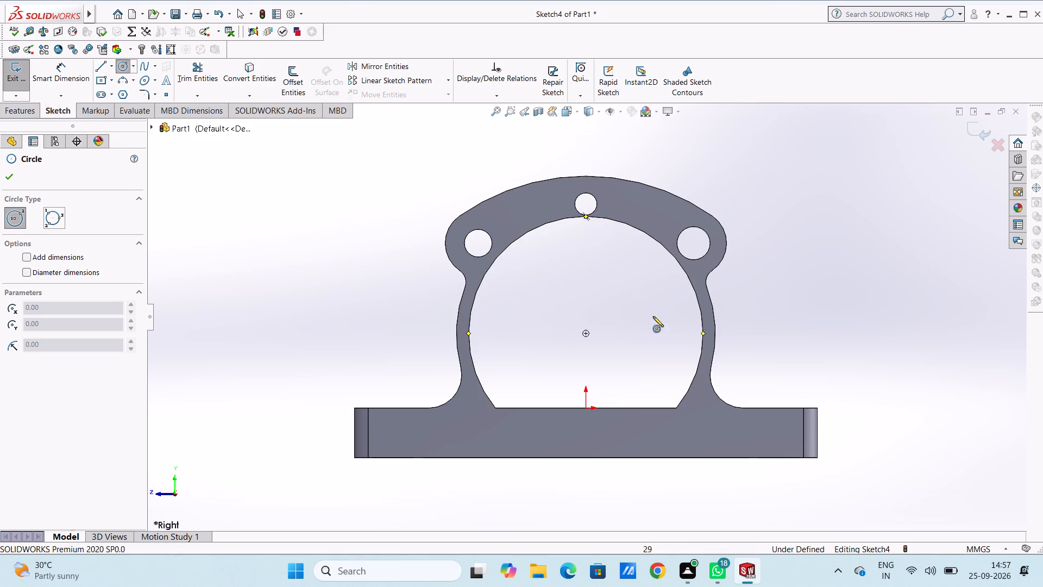
pyautogui.click(585, 333)
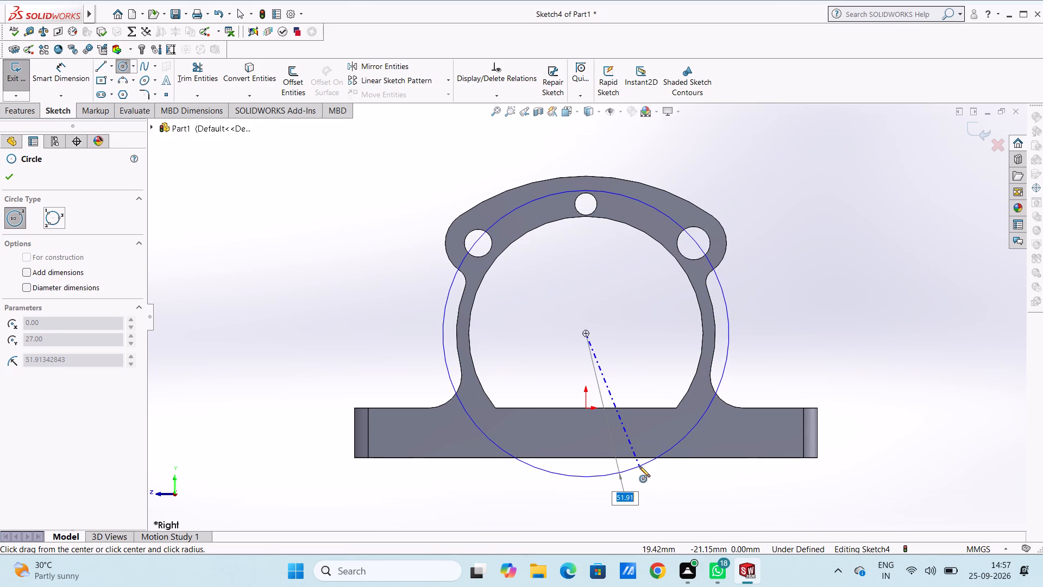
pyautogui.click(639, 466)
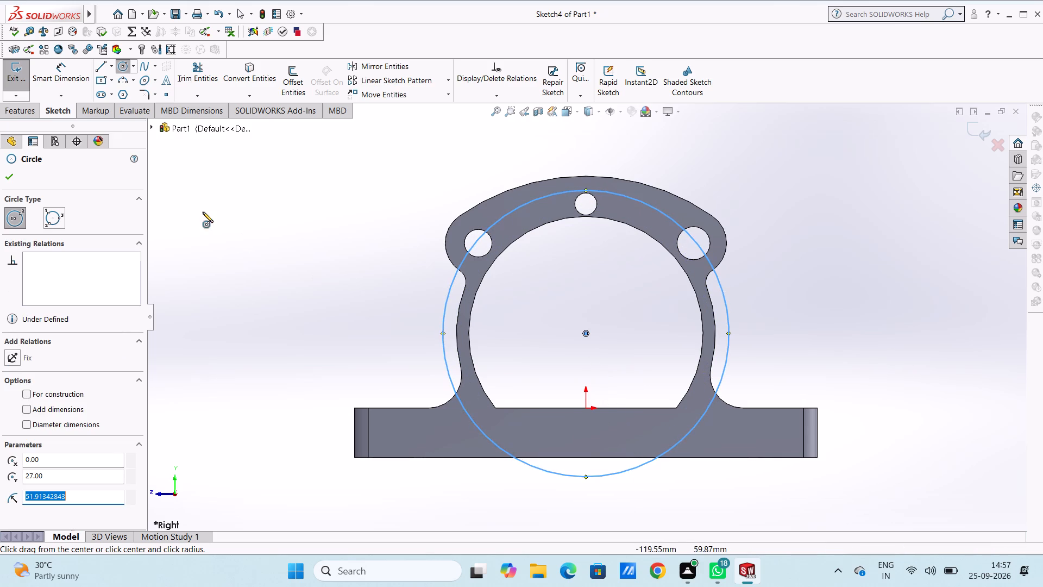
pyautogui.click(62, 76)
pyautogui.scroll(3, 396, 197)
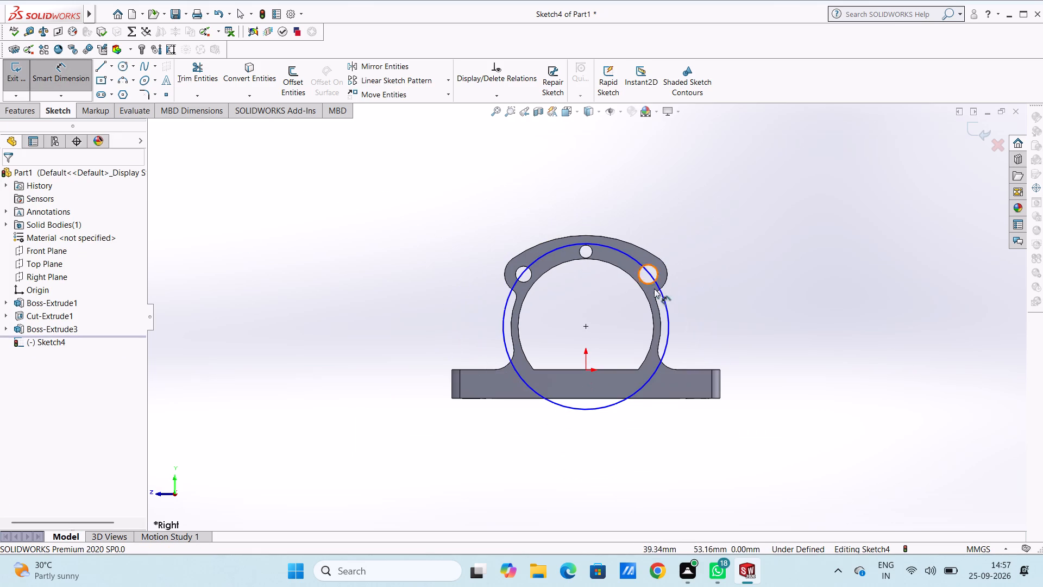
pyautogui.click(667, 307)
pyautogui.click(859, 195)
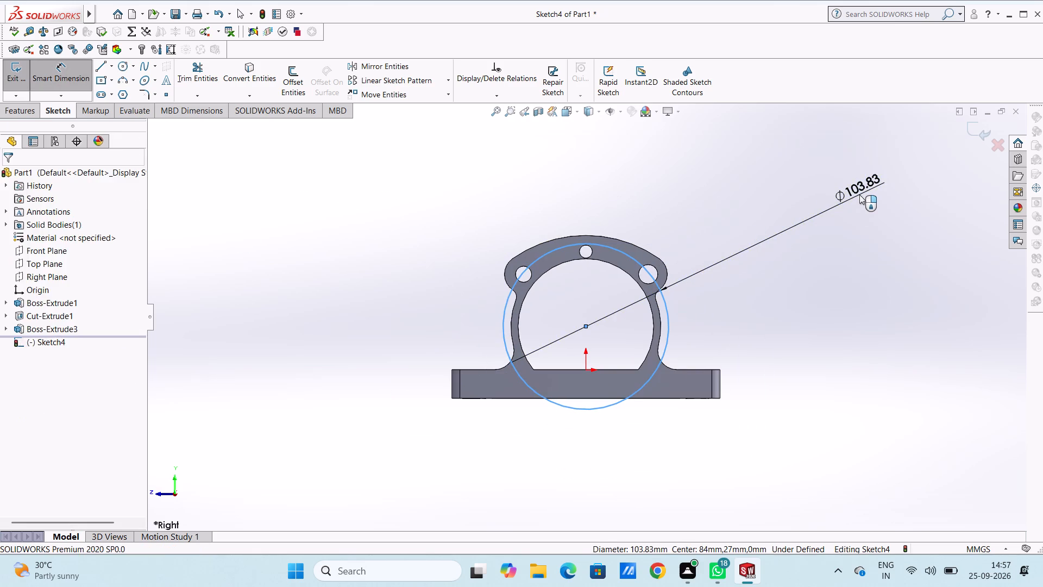
pyautogui.write('102')
pyautogui.press('Return')
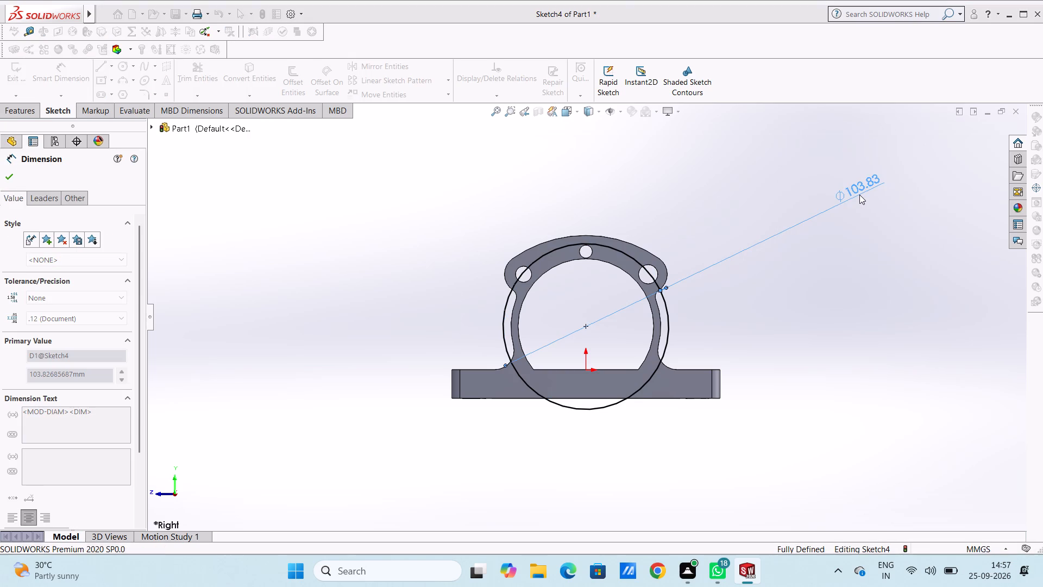
pyautogui.click(835, 327)
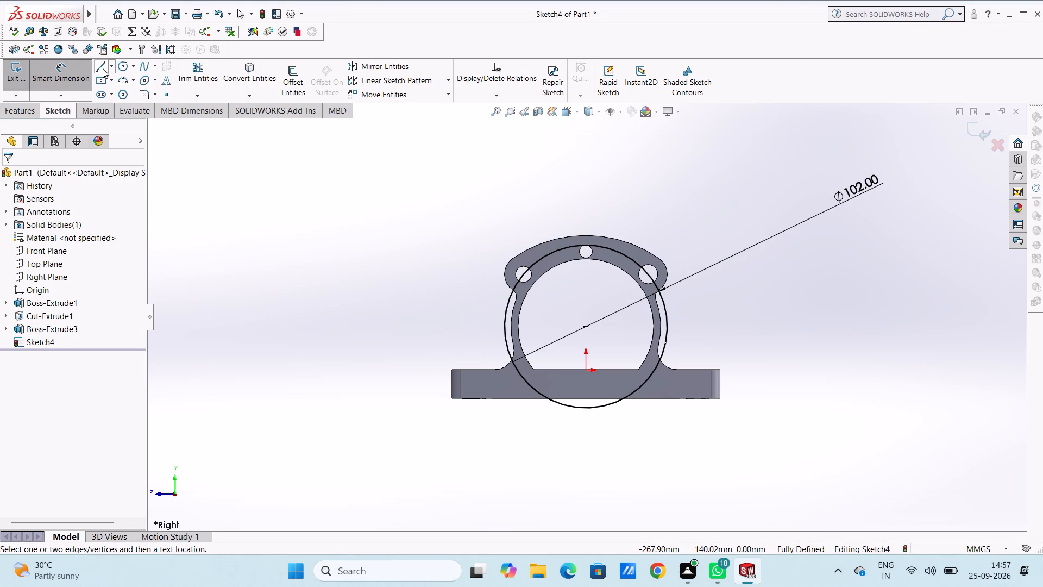
# Sketch three lines from the circle's centre: about 108 mm straight down, about 123 mm down-left and about 118 mm down-right.
pyautogui.click(103, 67)
pyautogui.click(588, 327)
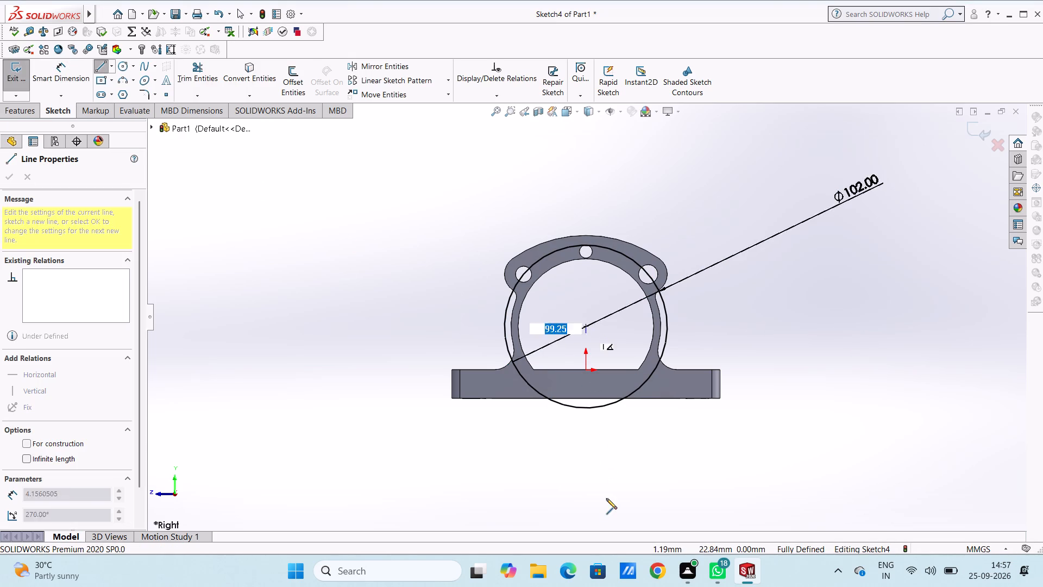
pyautogui.click(584, 498)
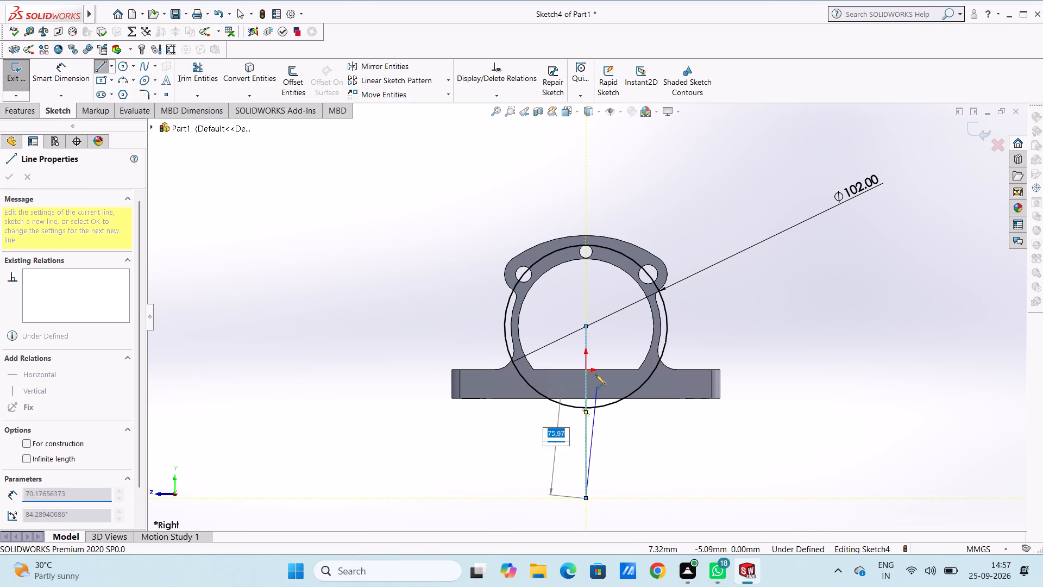
pyautogui.click(587, 326)
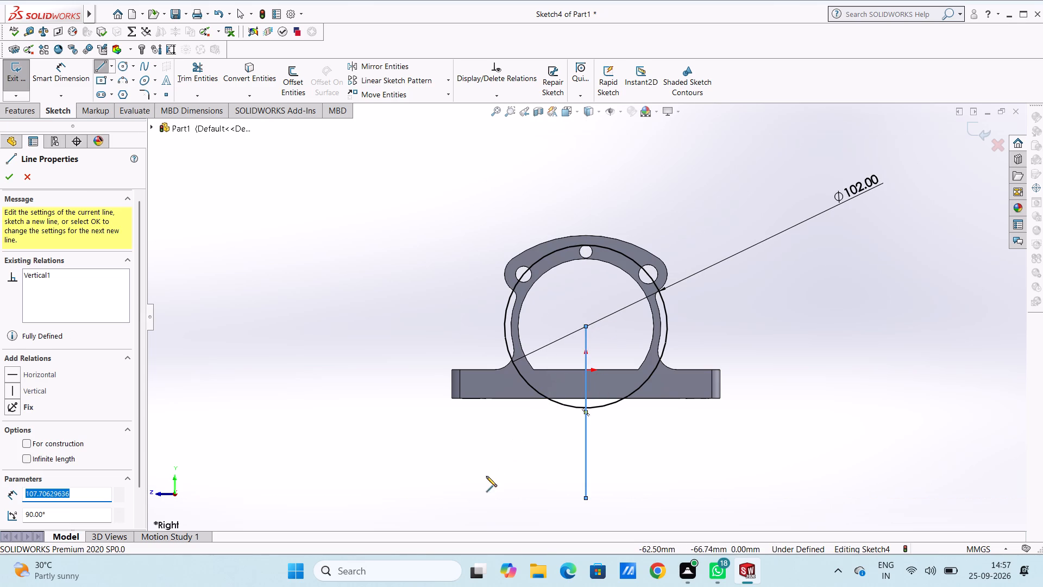
pyautogui.click(586, 328)
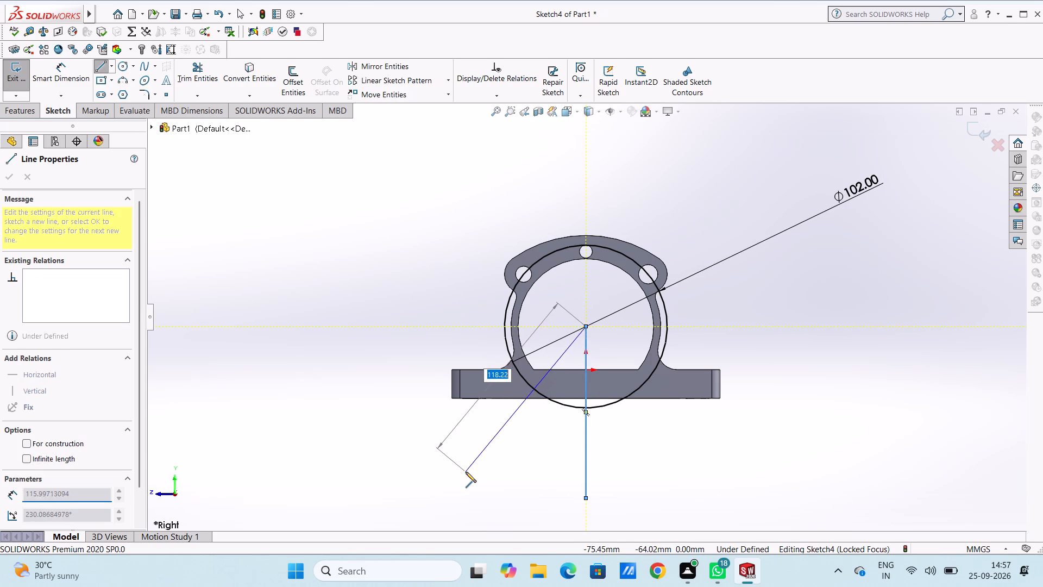
pyautogui.click(461, 477)
pyautogui.click(586, 326)
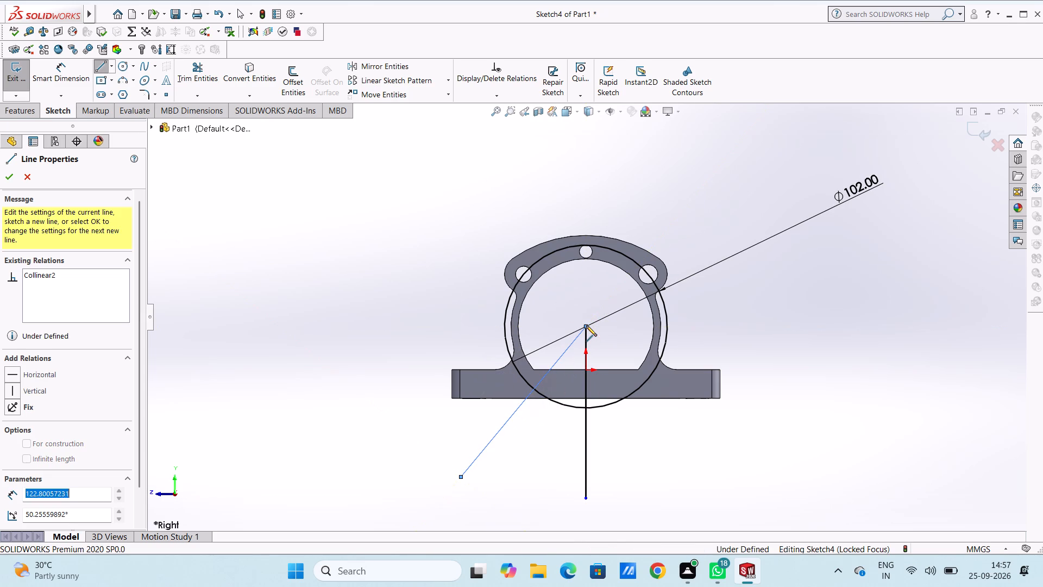
pyautogui.click(586, 326)
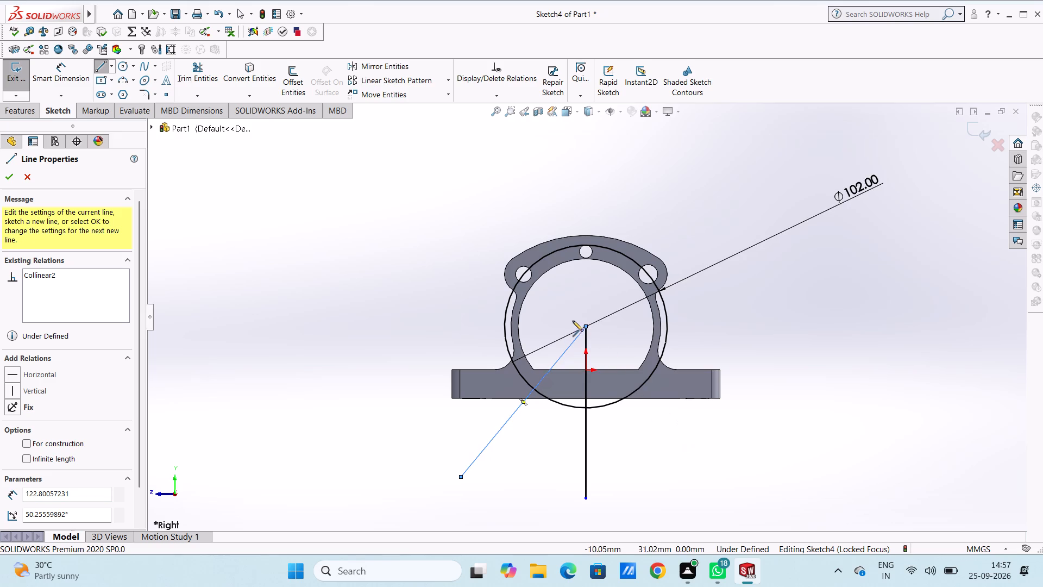
pyautogui.click(586, 327)
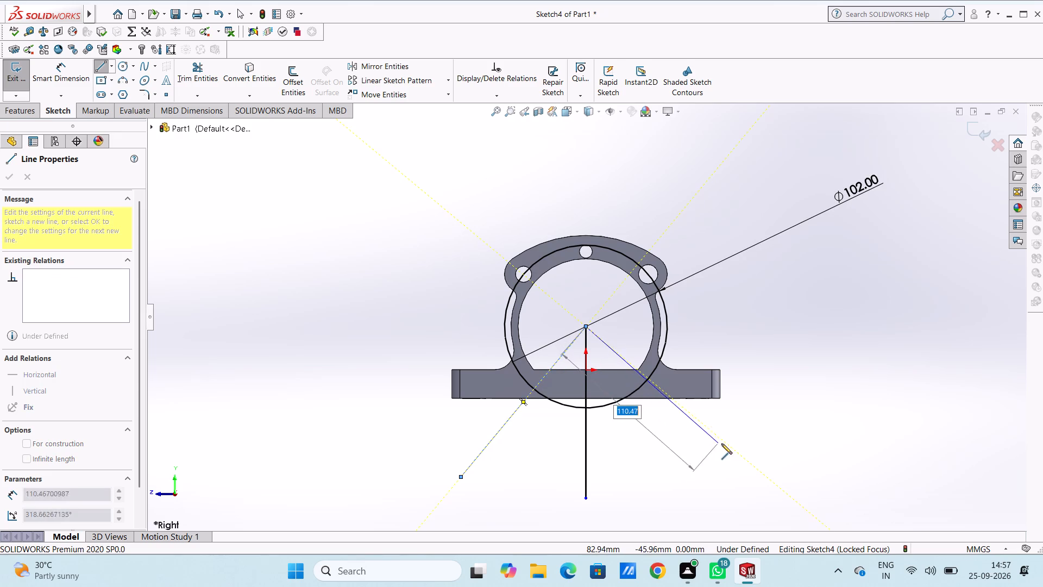
pyautogui.click(730, 447)
pyautogui.press('Escape')
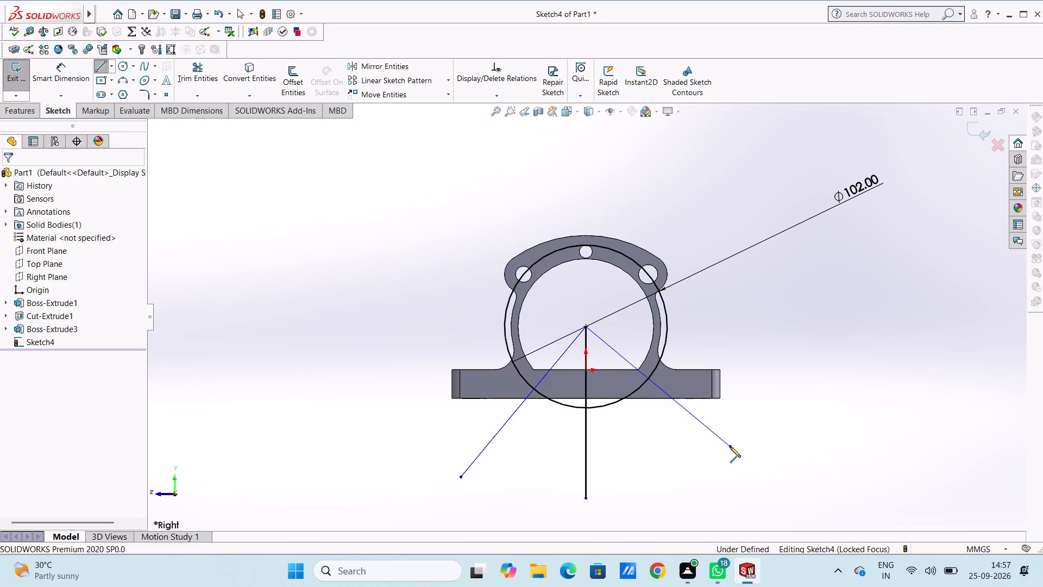
pyautogui.press('Escape')
# Dimension the angle between the down-left line and the vertical line to 50°.
pyautogui.click(78, 66)
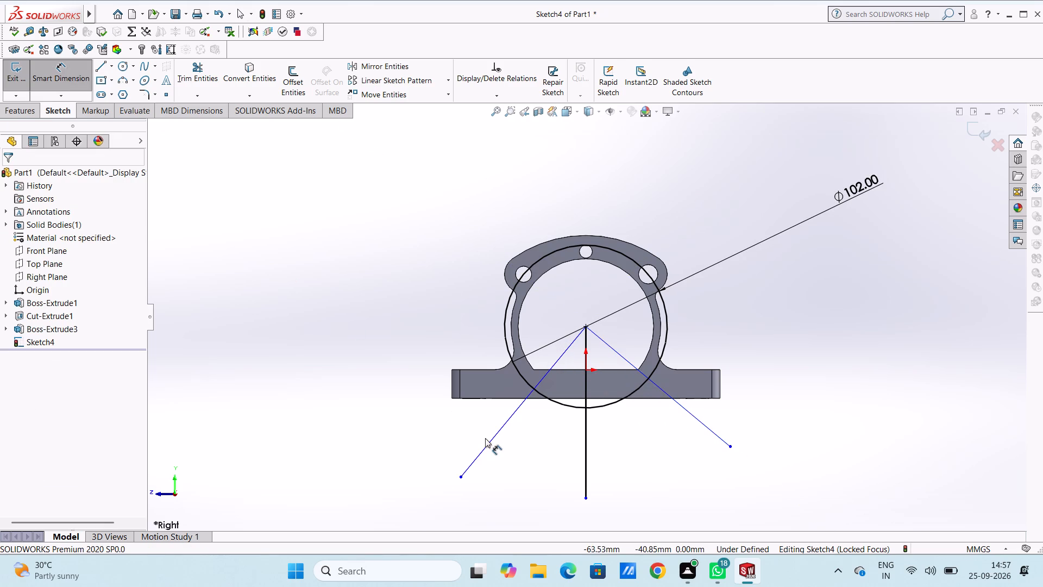
pyautogui.click(489, 442)
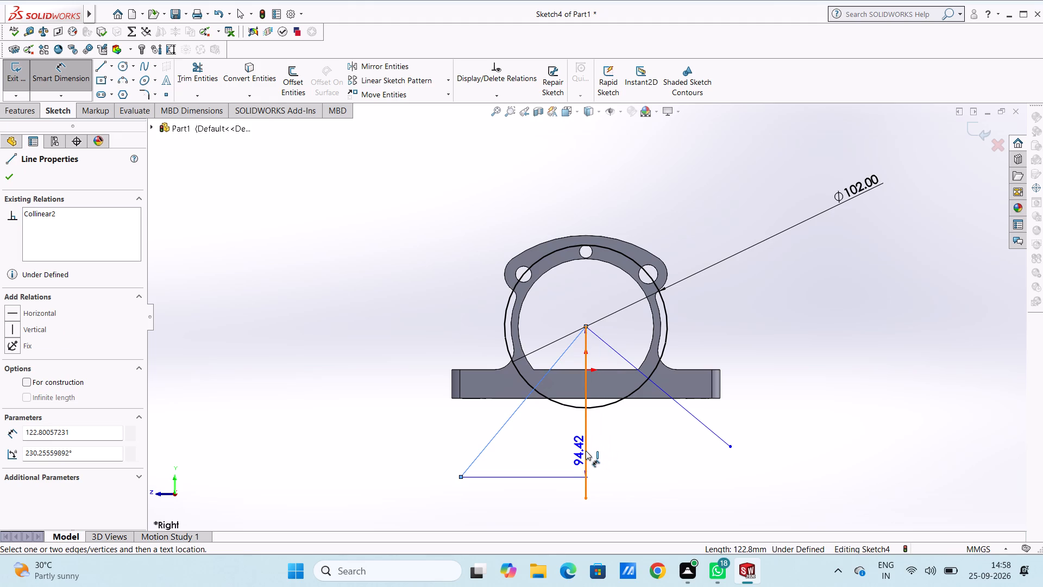
pyautogui.click(586, 451)
pyautogui.click(532, 470)
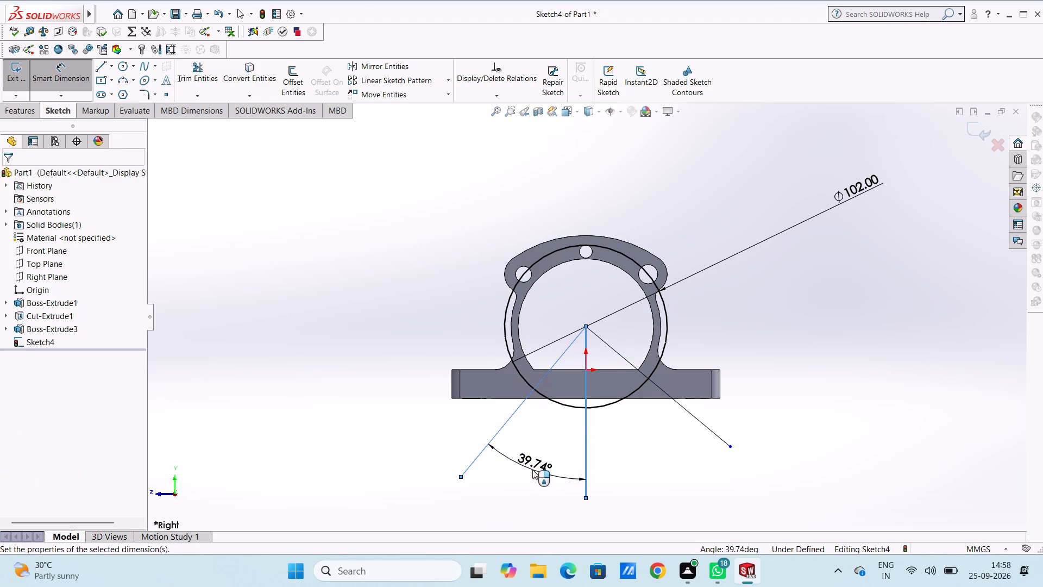
pyautogui.write('50')
pyautogui.press('Return')
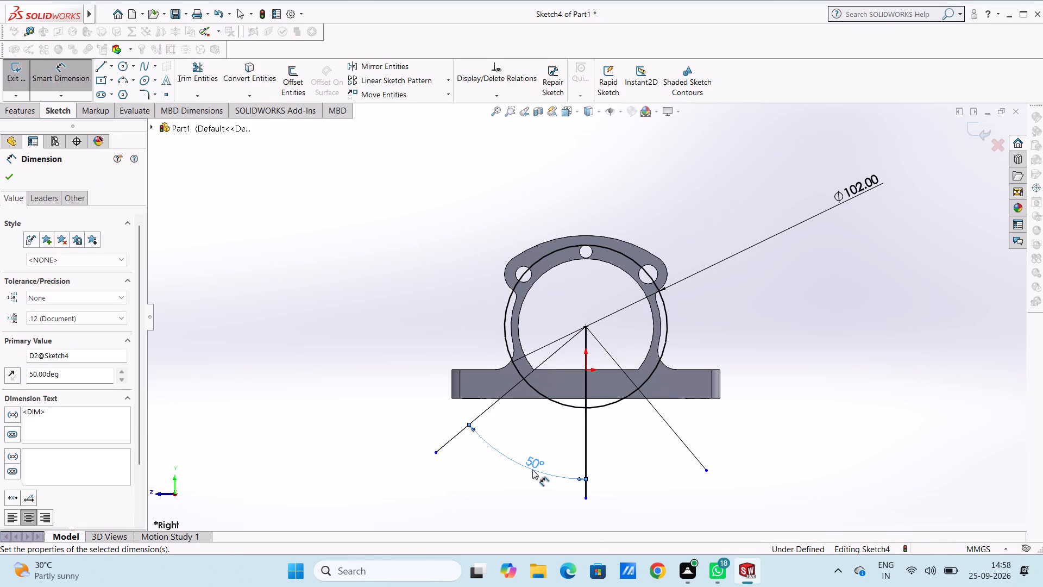
pyautogui.click(549, 444)
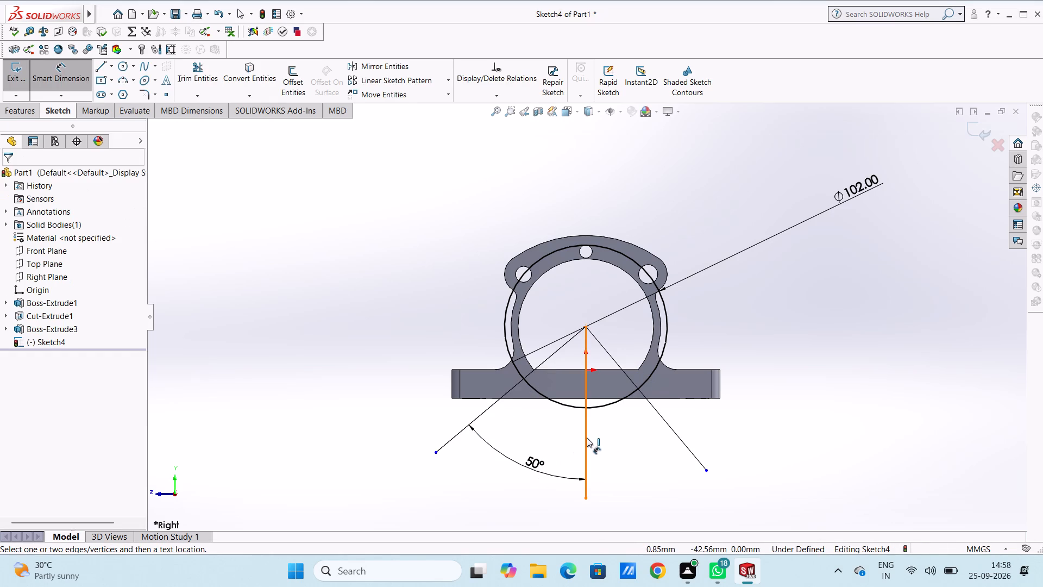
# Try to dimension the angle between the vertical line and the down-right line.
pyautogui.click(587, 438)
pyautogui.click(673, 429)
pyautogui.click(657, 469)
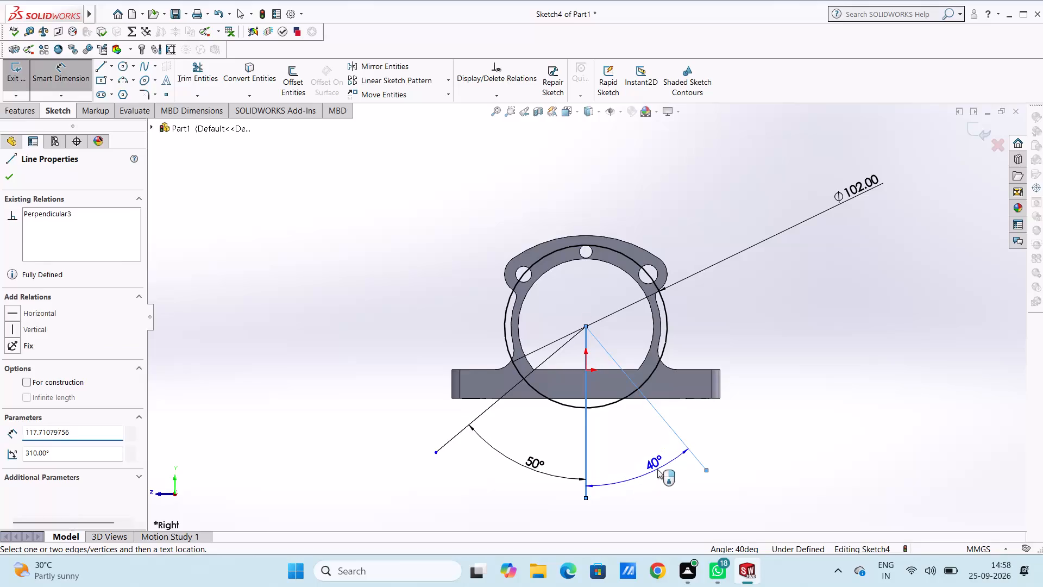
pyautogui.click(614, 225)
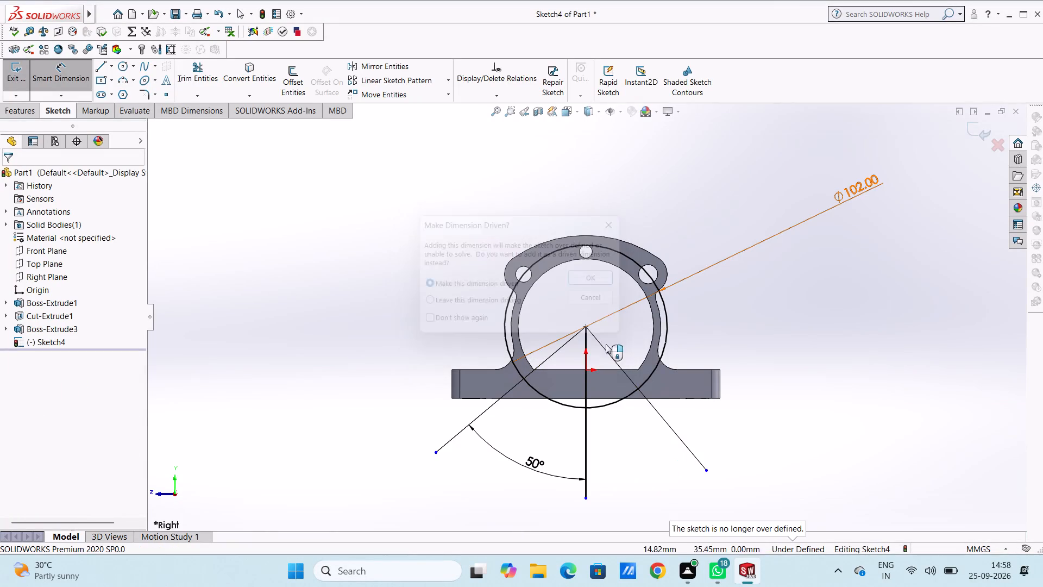
# Replace the down-right line with a new line about 114 mm long, drawn from the circle's centre at a similar angle.
pyautogui.click(676, 432)
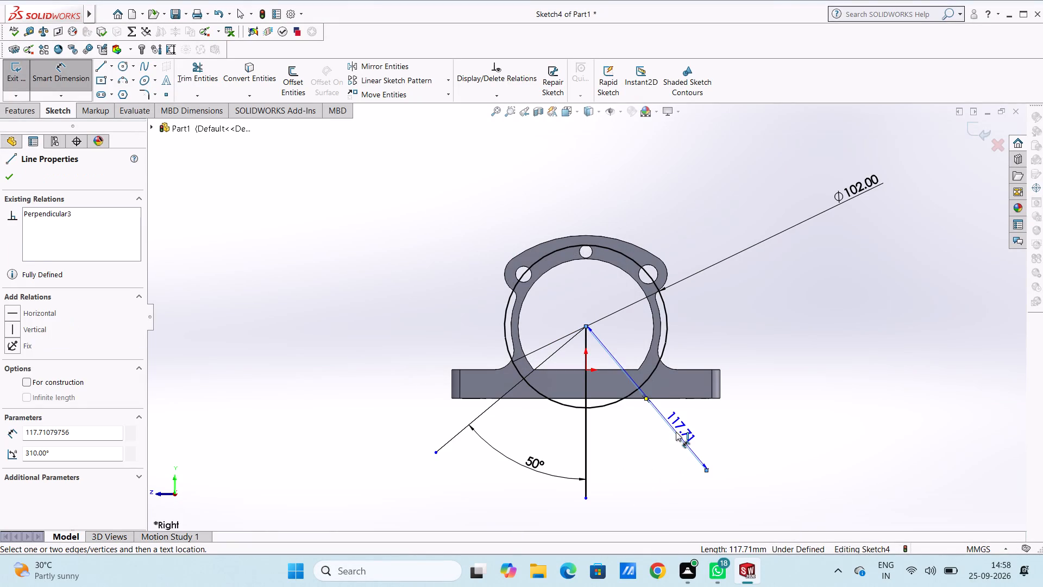
pyautogui.press('Delete')
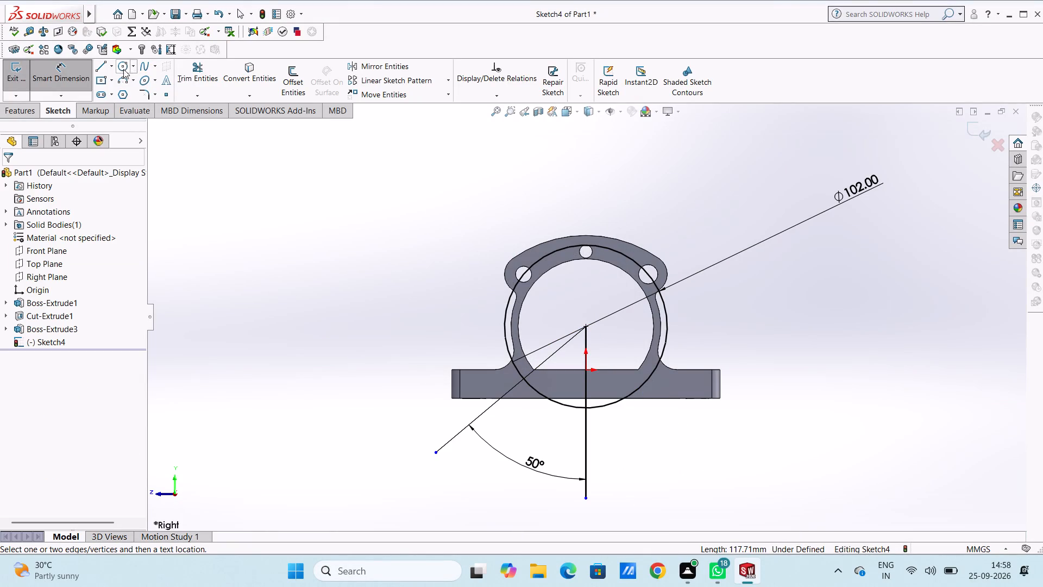
pyautogui.click(104, 68)
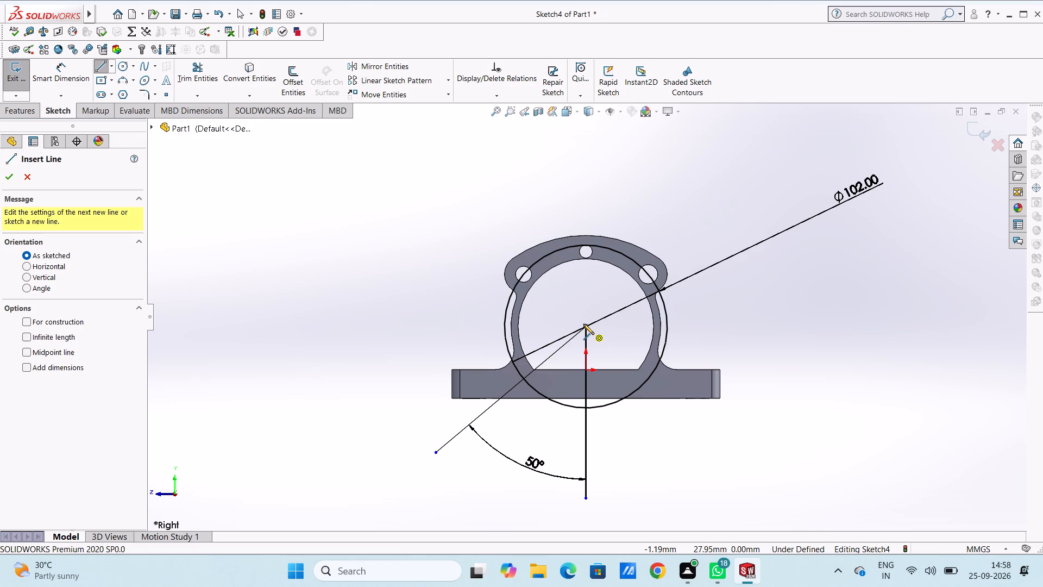
pyautogui.click(583, 324)
pyautogui.click(702, 466)
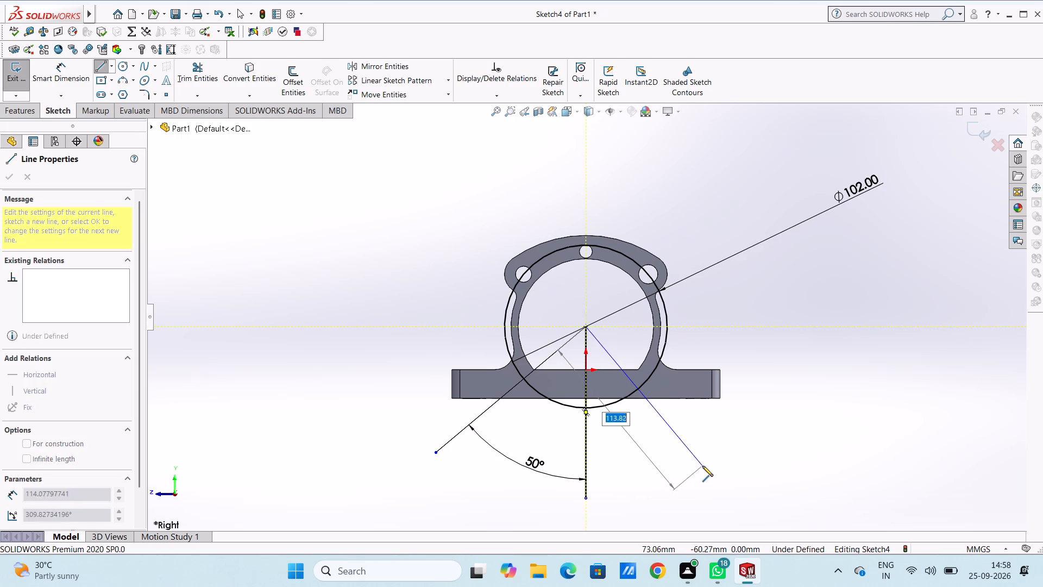
pyautogui.press('Escape')
pyautogui.press('Escape')
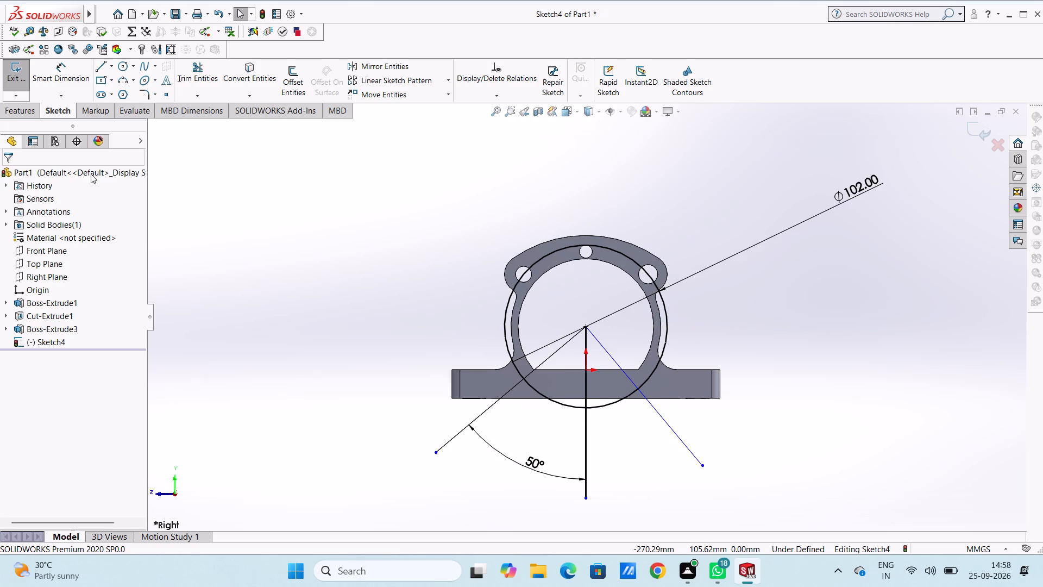
# Dimension the angle between the vertical line and the new down-right line to 50°.
pyautogui.click(51, 77)
pyautogui.click(583, 440)
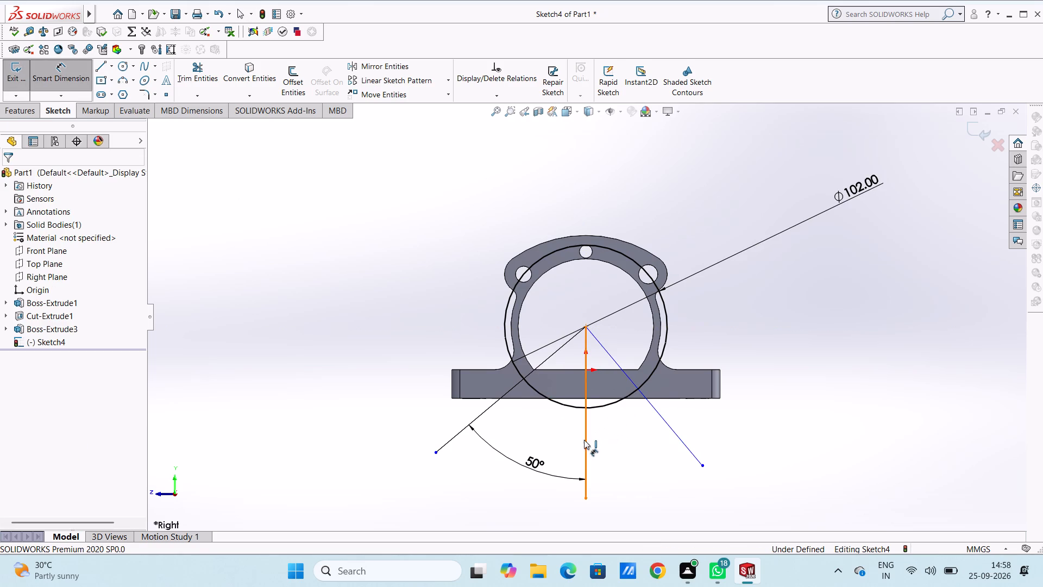
pyautogui.click(665, 423)
pyautogui.click(657, 460)
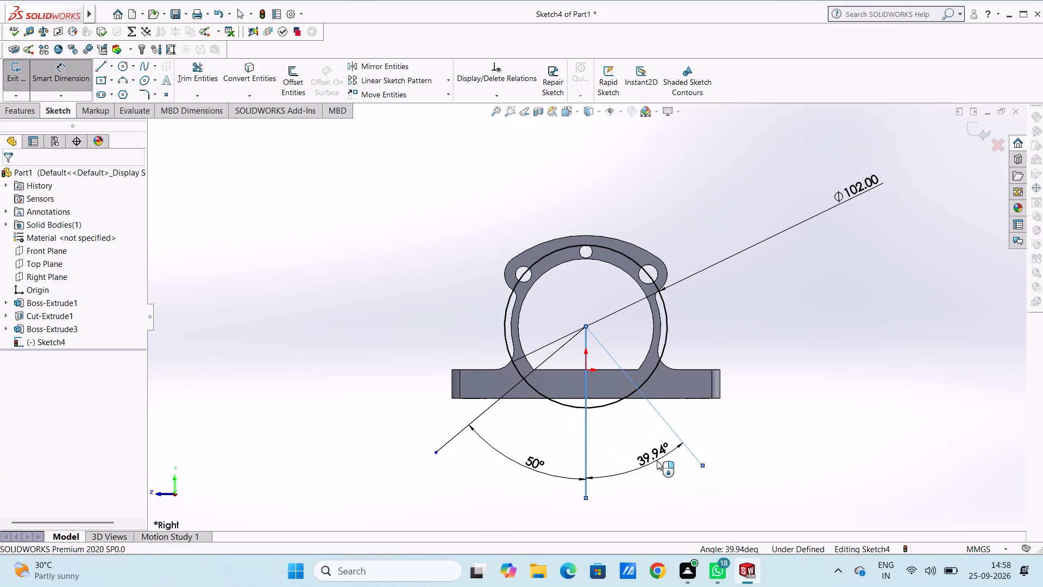
pyautogui.write('50')
pyautogui.press('Return')
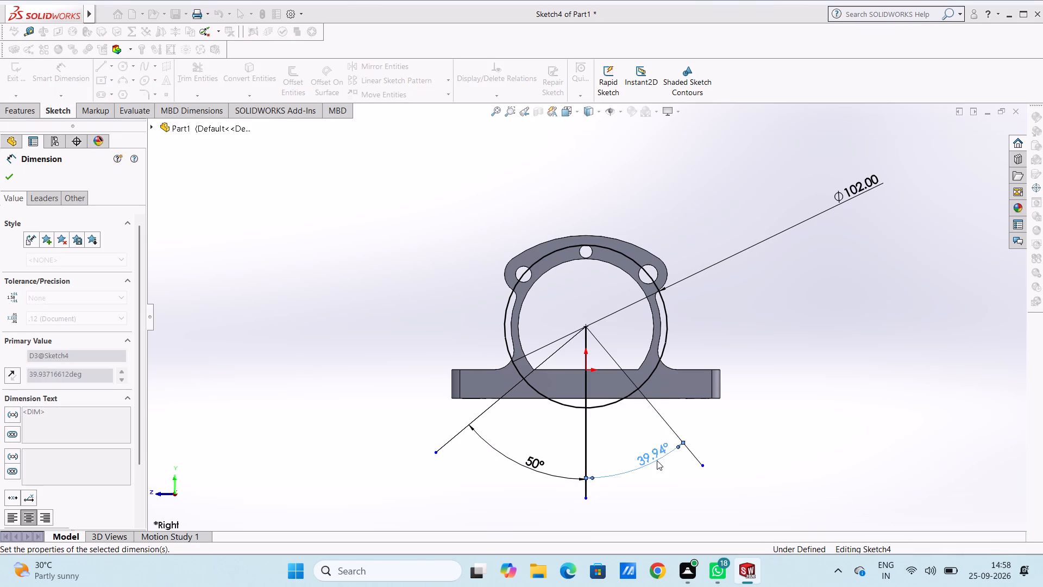
pyautogui.click(386, 330)
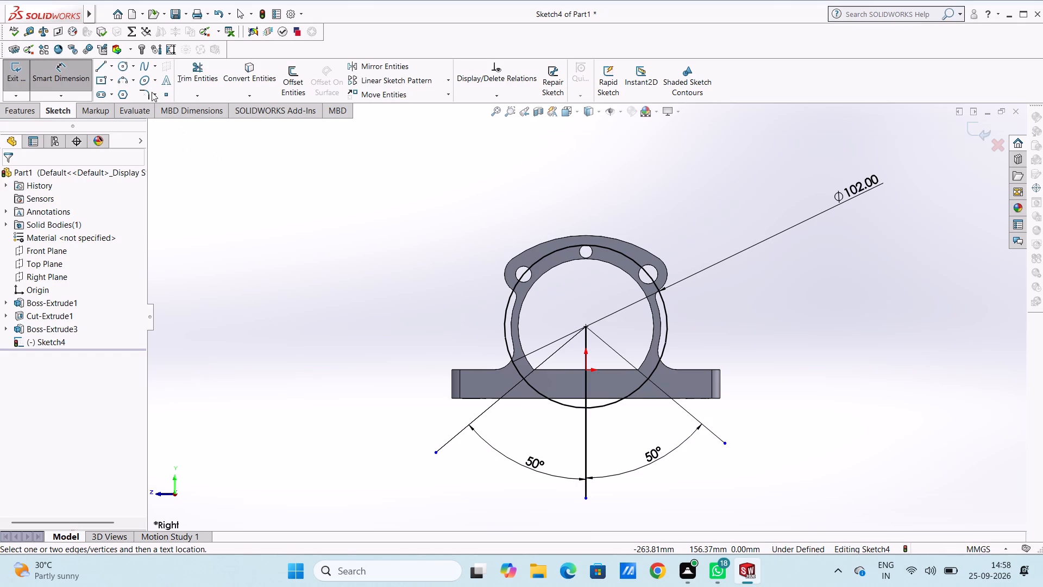
# Sketch two circles of 5 mm radius, centred where the two angled lines cross the 102 mm circle.
pyautogui.click(122, 67)
pyautogui.scroll(-2, 579, 356)
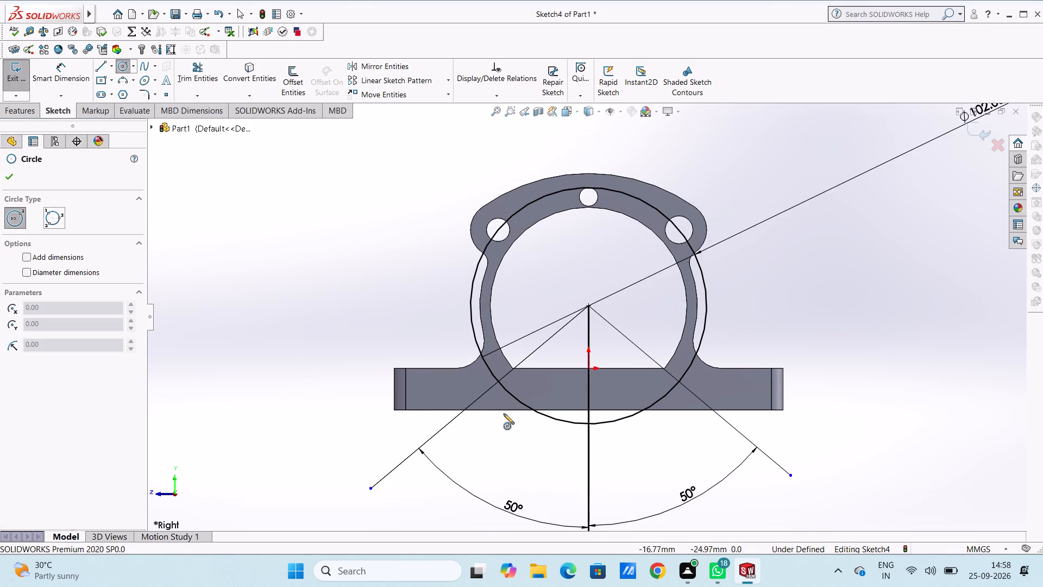
pyautogui.scroll(-3, 516, 392)
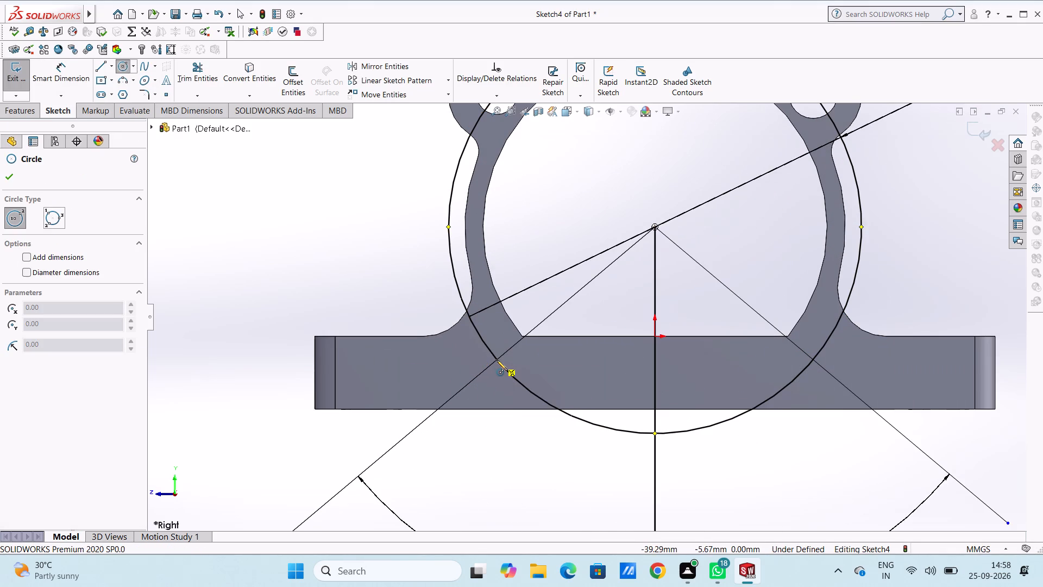
pyautogui.click(497, 360)
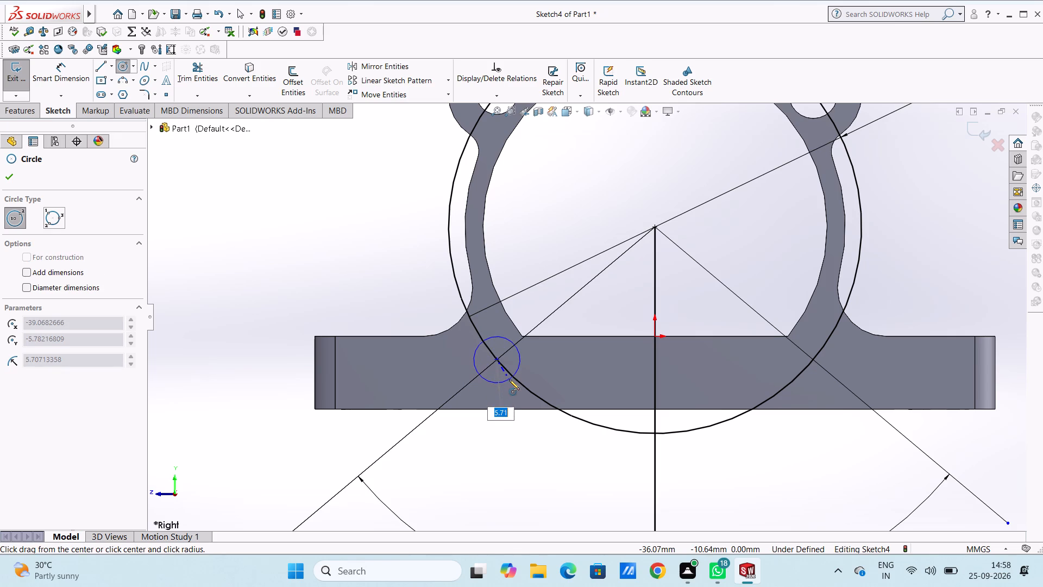
pyautogui.press('5')
pyautogui.press('Return')
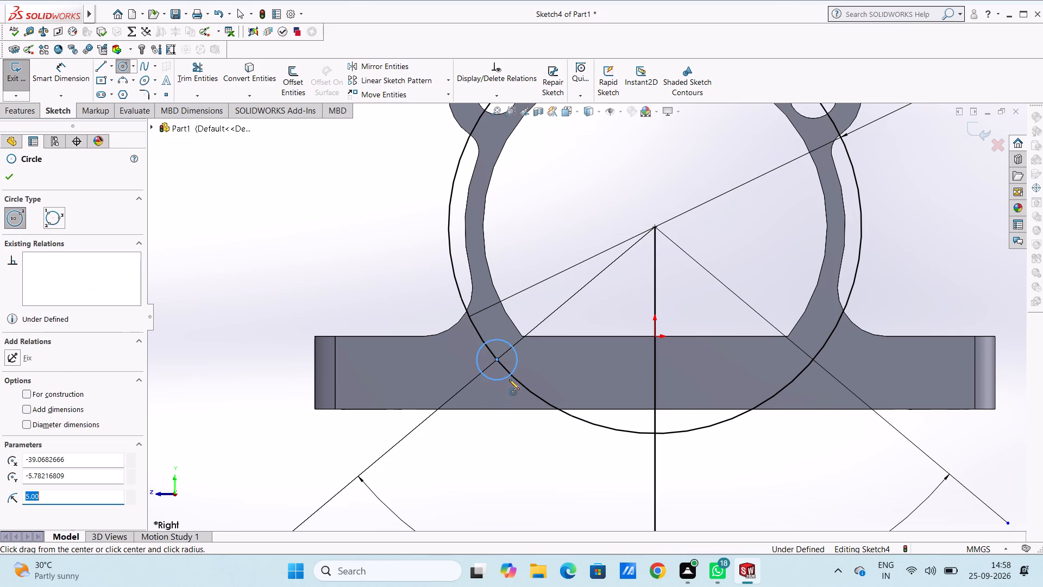
pyautogui.click(814, 360)
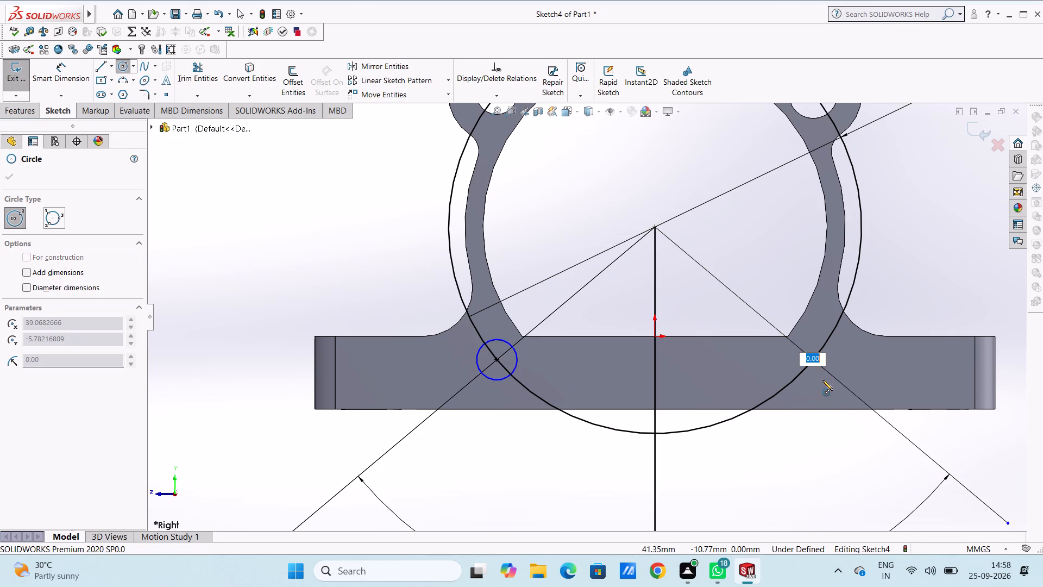
pyautogui.press('5')
pyautogui.press('Return')
pyautogui.press('Escape')
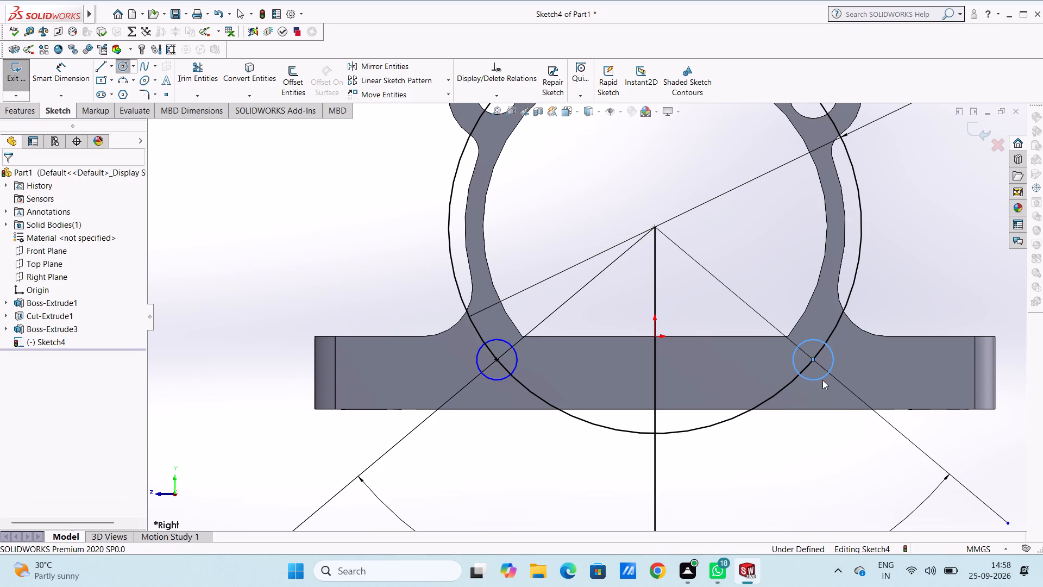
pyautogui.press('Escape')
# Dimension the diameters of both small circles on the 102 mm circle to 10 mm.
pyautogui.scroll(7, 822, 380)
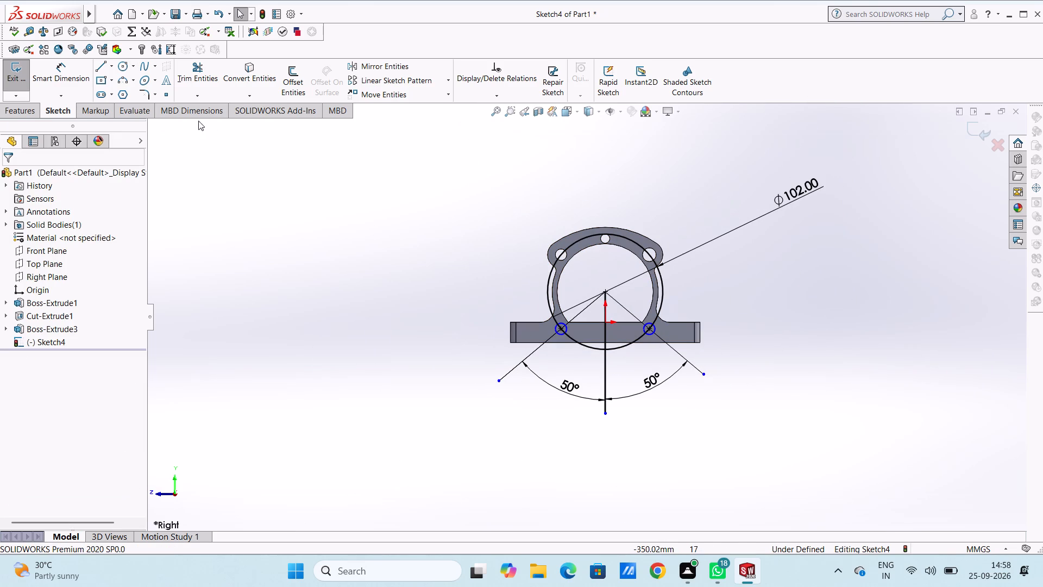
pyautogui.click(66, 72)
pyautogui.scroll(-3, 598, 321)
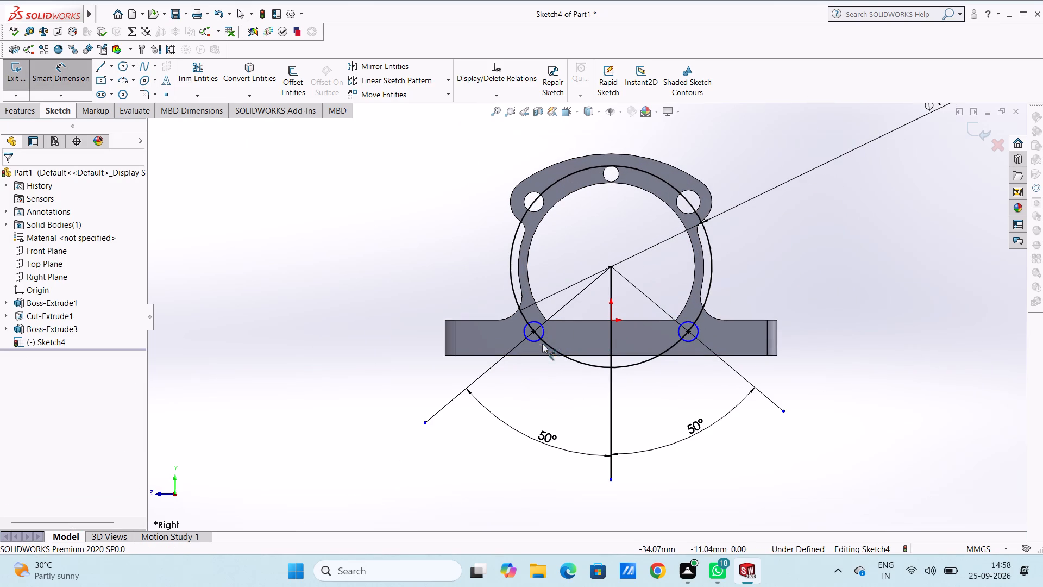
pyautogui.click(533, 339)
pyautogui.click(462, 472)
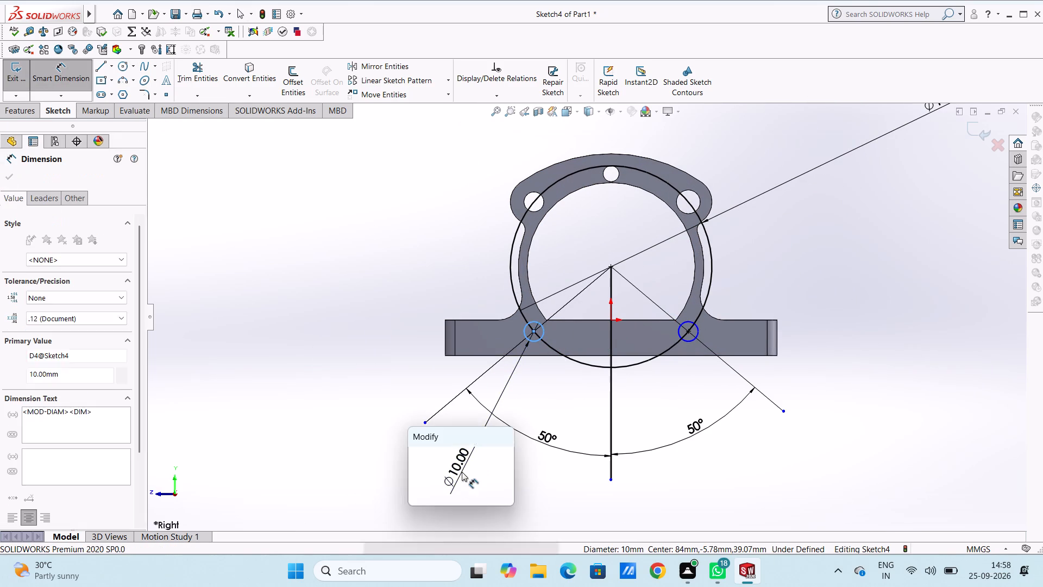
pyautogui.click(409, 455)
pyautogui.click(373, 422)
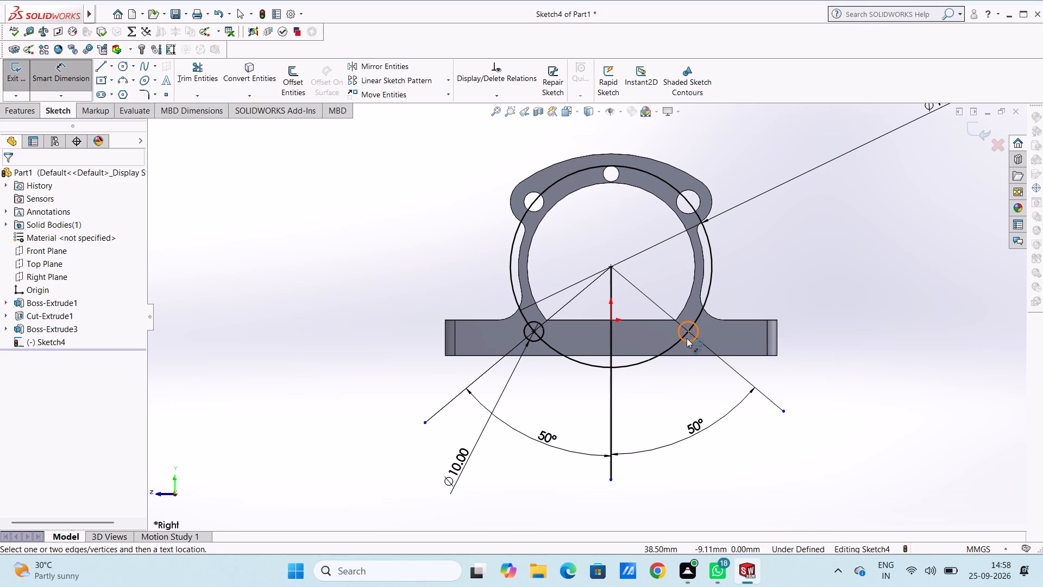
pyautogui.click(687, 342)
pyautogui.click(874, 407)
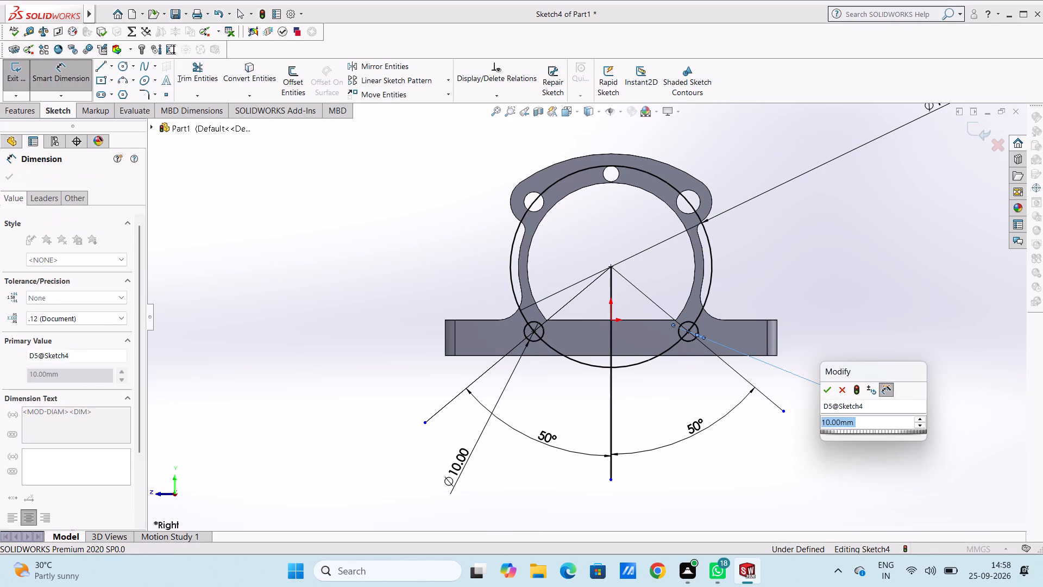
pyautogui.click(825, 388)
pyautogui.click(862, 328)
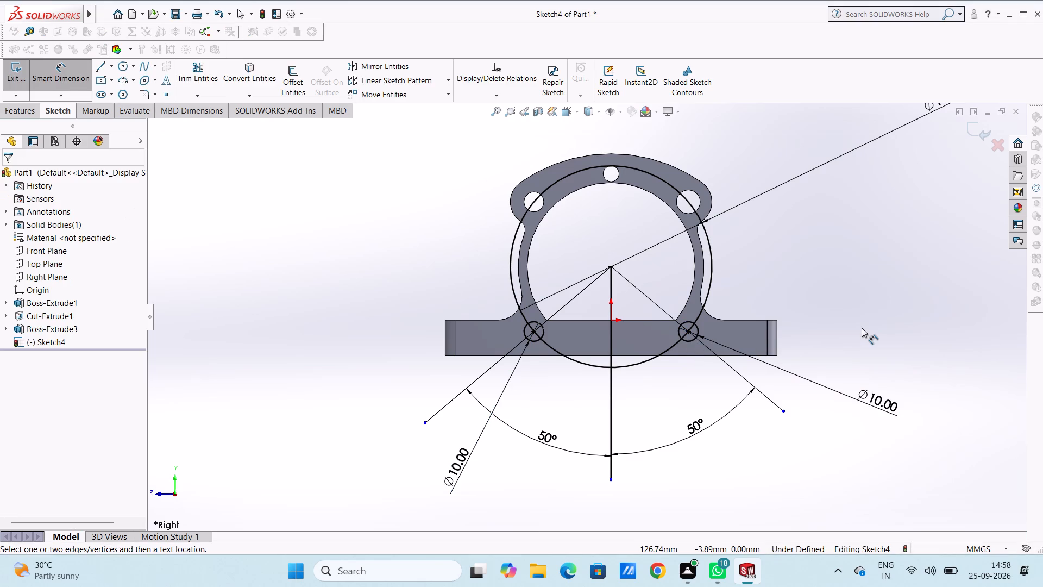
pyautogui.press('Escape')
pyautogui.press('Escape')
# Delete both overlapping vertical lines and the two angled lines from the sketch, including the associated angle dimensions.
pyautogui.click(612, 411)
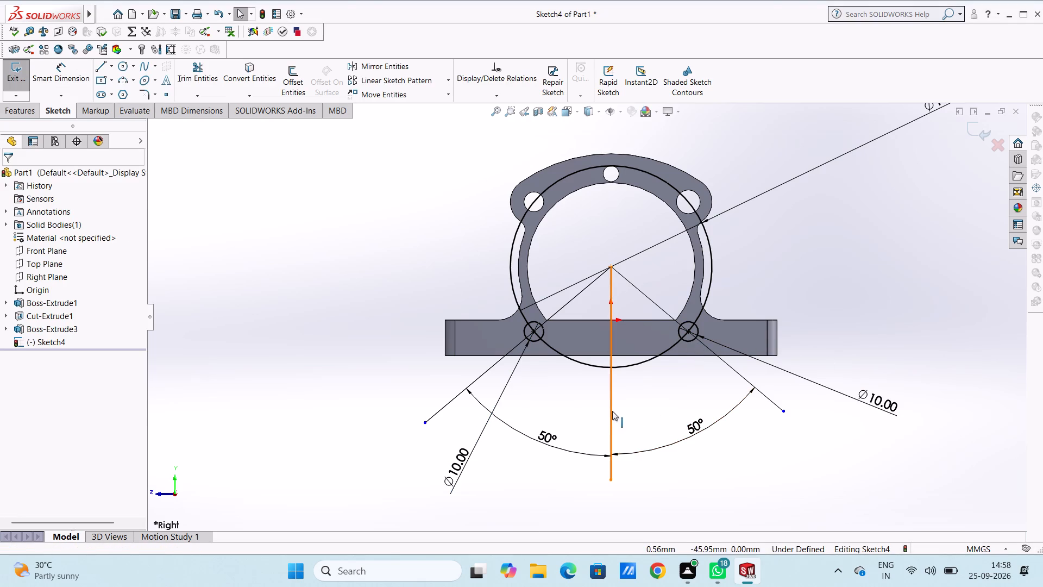
pyautogui.press('Delete')
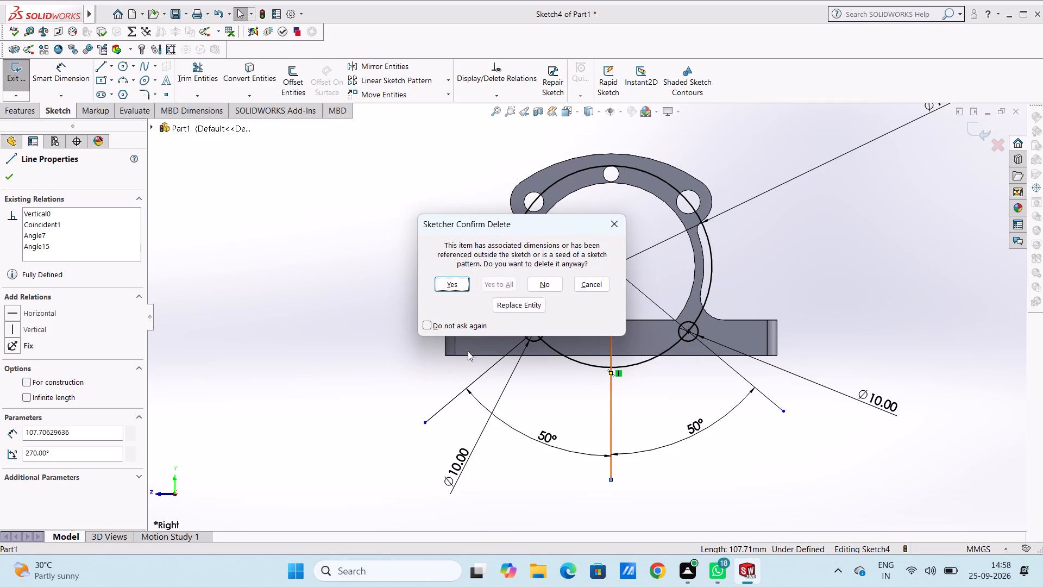
pyautogui.click(453, 283)
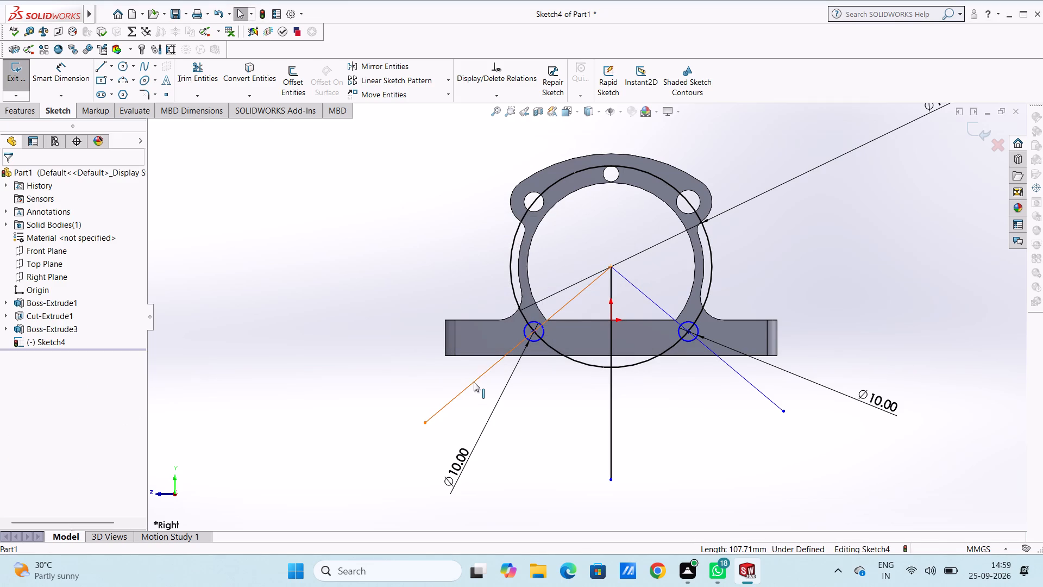
pyautogui.click(473, 378)
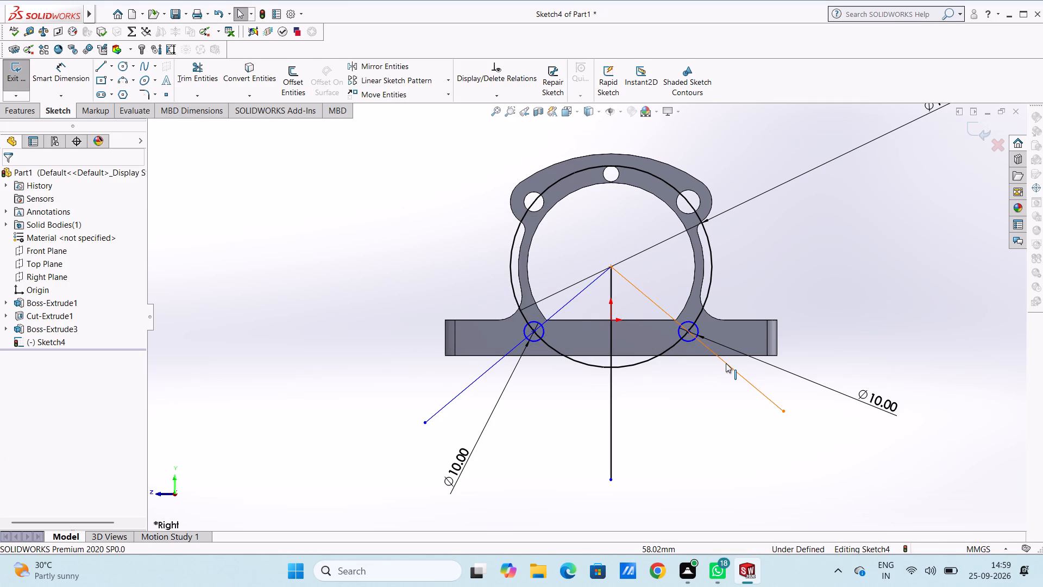
pyautogui.keyDown('ctrl'); pyautogui.click(726, 363); pyautogui.keyUp('ctrl')
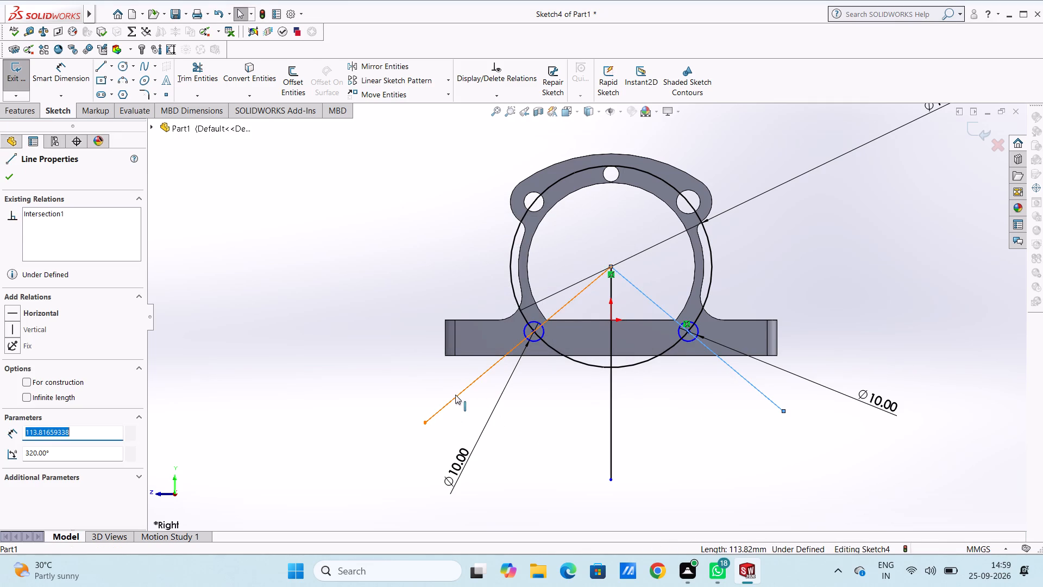
pyautogui.keyDown('ctrl'); pyautogui.click(455, 394); pyautogui.keyUp('ctrl')
pyautogui.press('Delete')
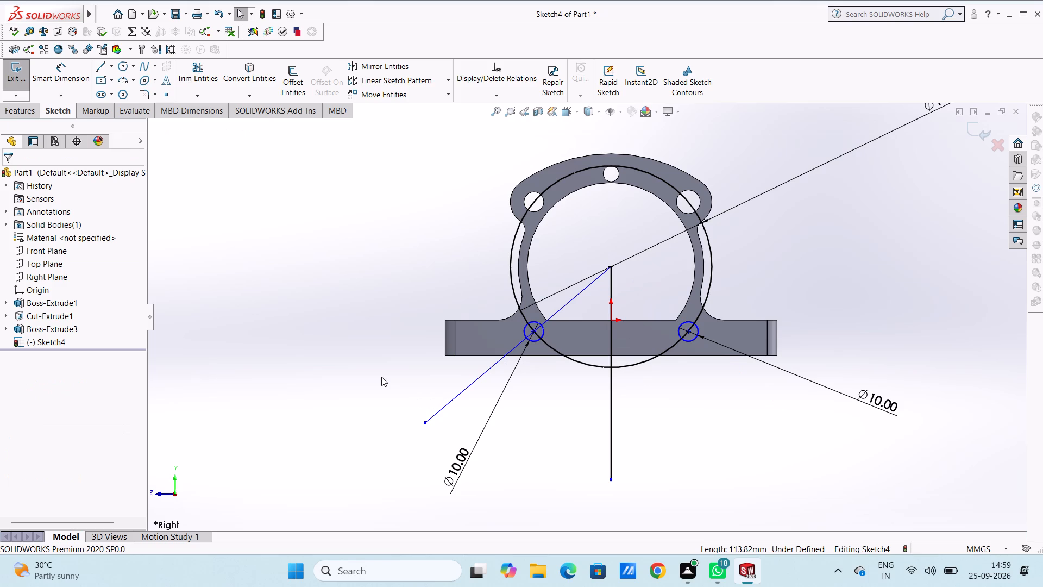
pyautogui.click(458, 395)
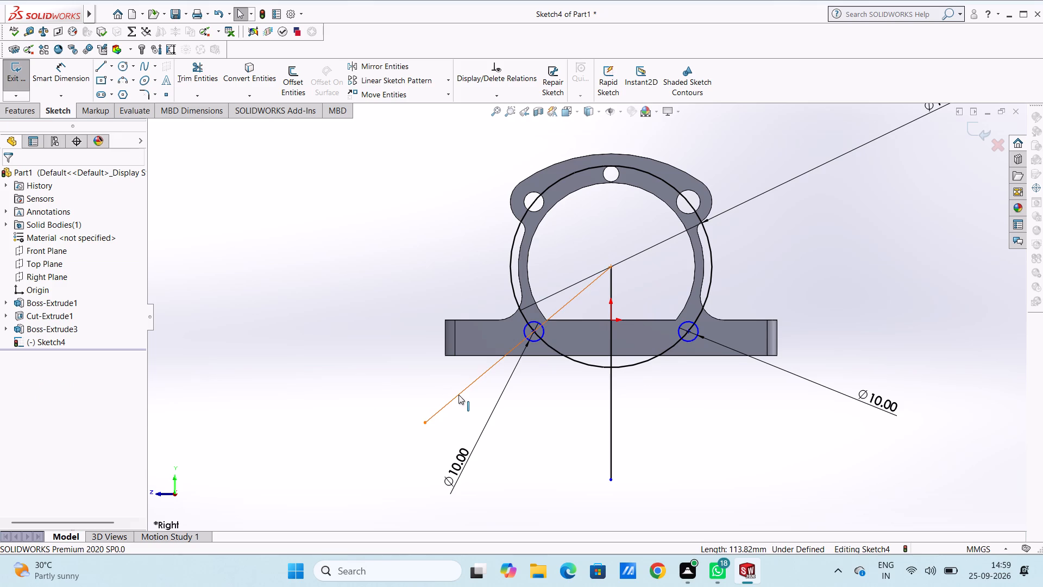
pyautogui.press('Delete')
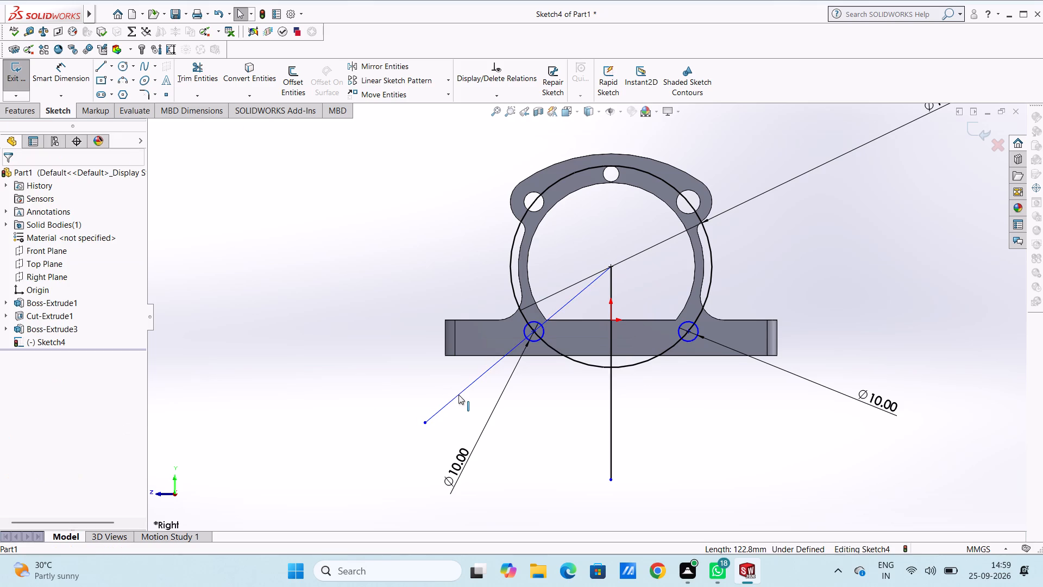
pyautogui.click(462, 391)
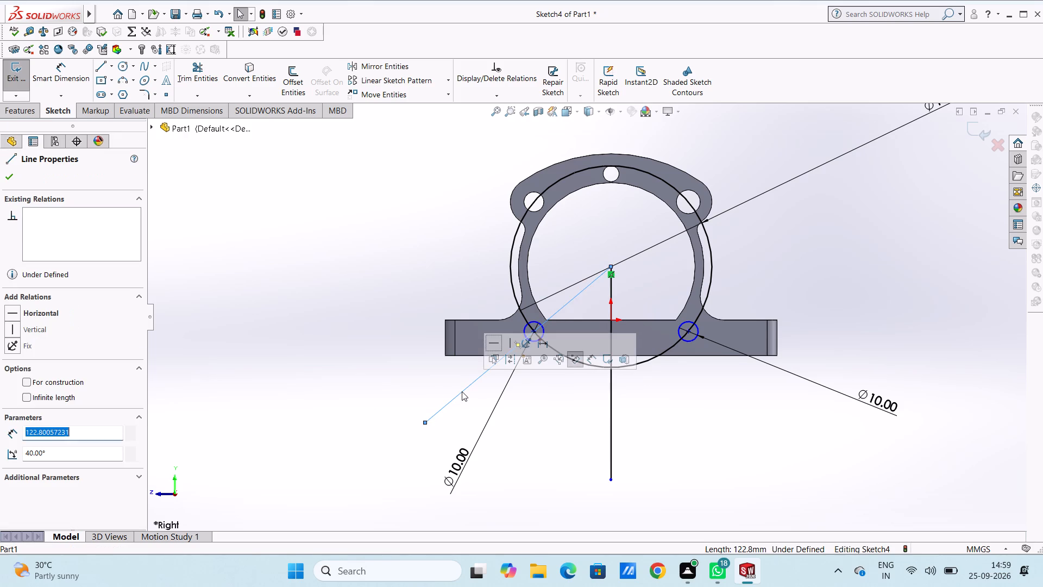
pyautogui.press('Delete')
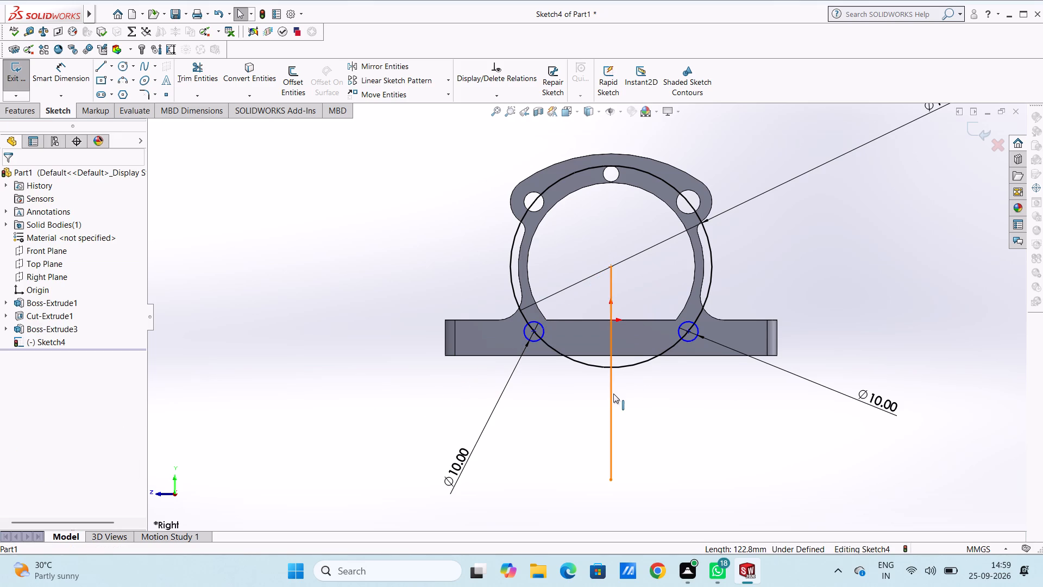
pyautogui.click(613, 394)
pyautogui.press('Delete')
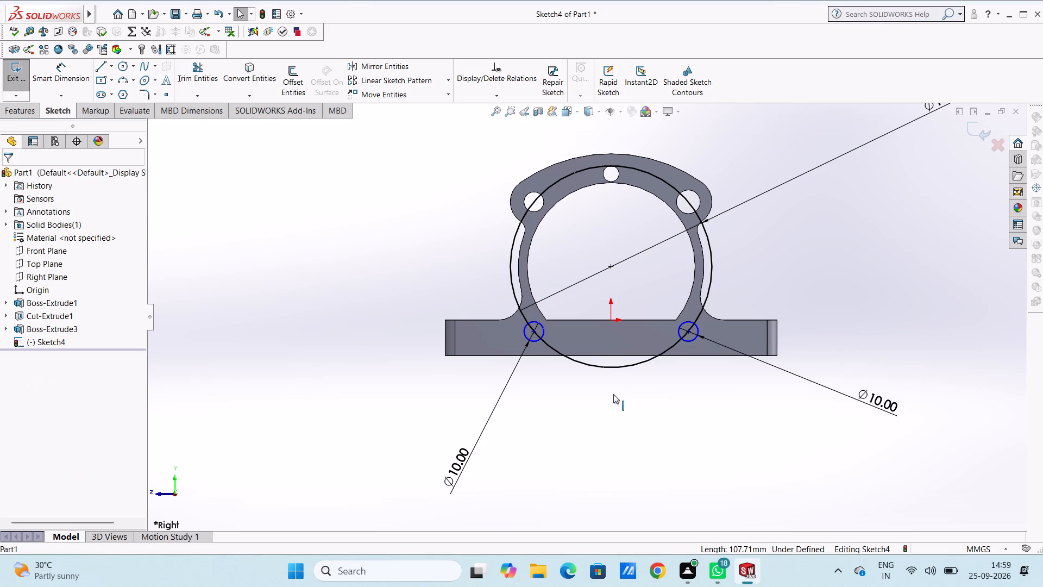
# Delete the 102 mm circle from the sketch together with its diameter dimension.
pyautogui.click(596, 369)
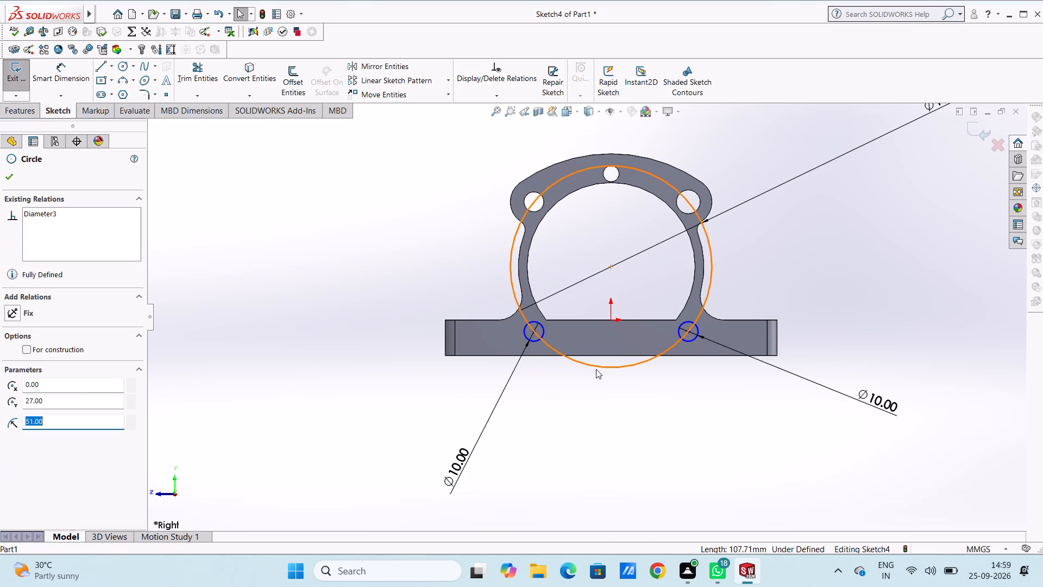
pyautogui.press('Delete')
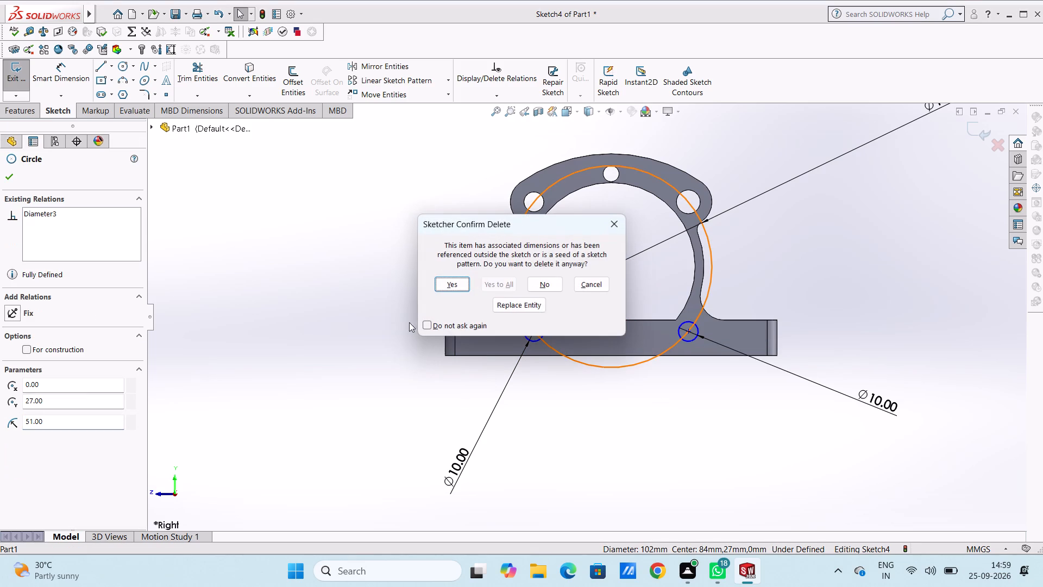
pyautogui.click(460, 288)
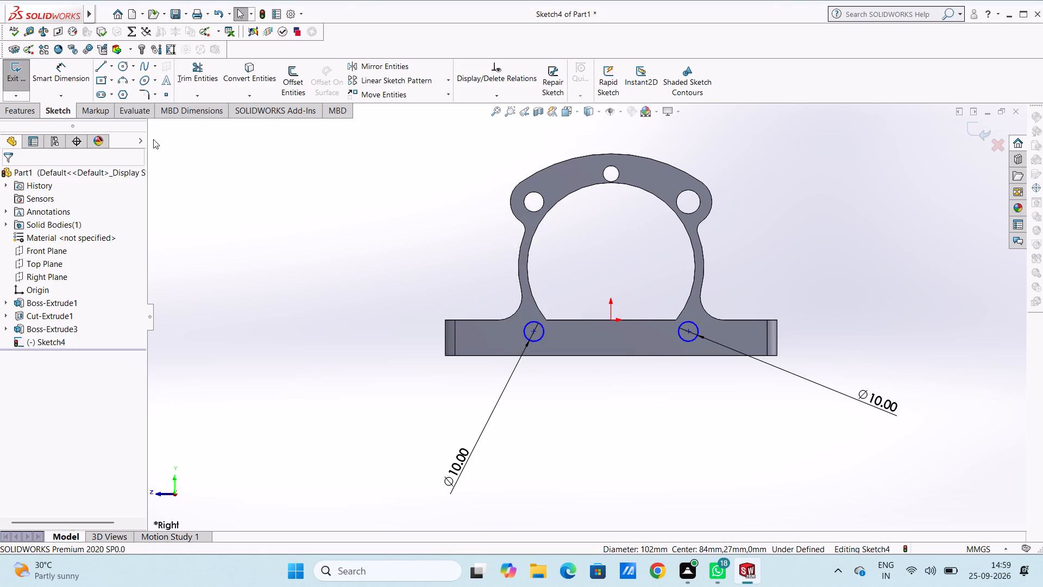
# Dimension the left small circle's centre vertically from the frame's upper edge and horizontally from the origin, keeping its drawn position.
pyautogui.click(61, 71)
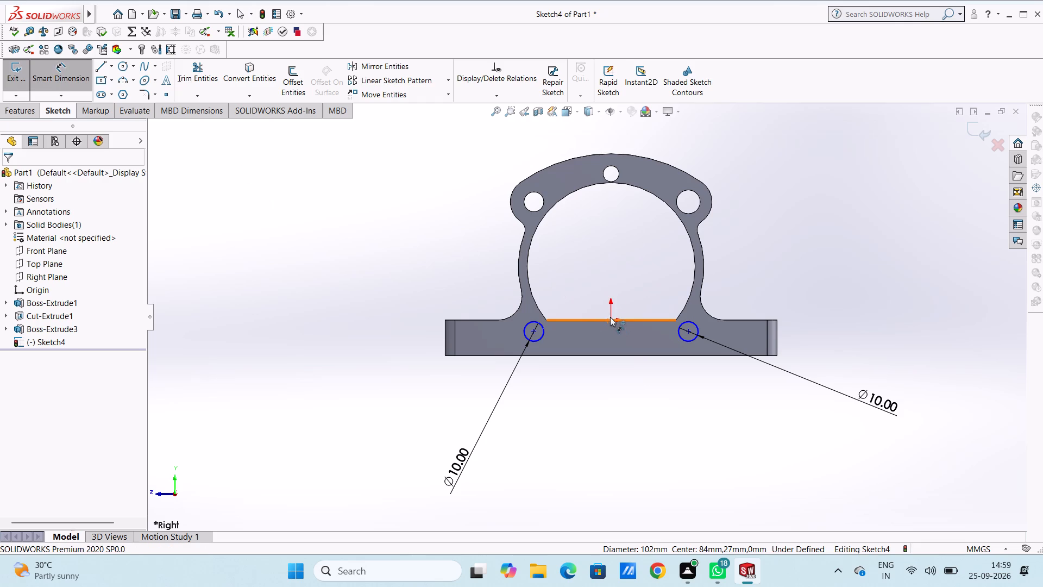
pyautogui.click(568, 319)
pyautogui.click(536, 329)
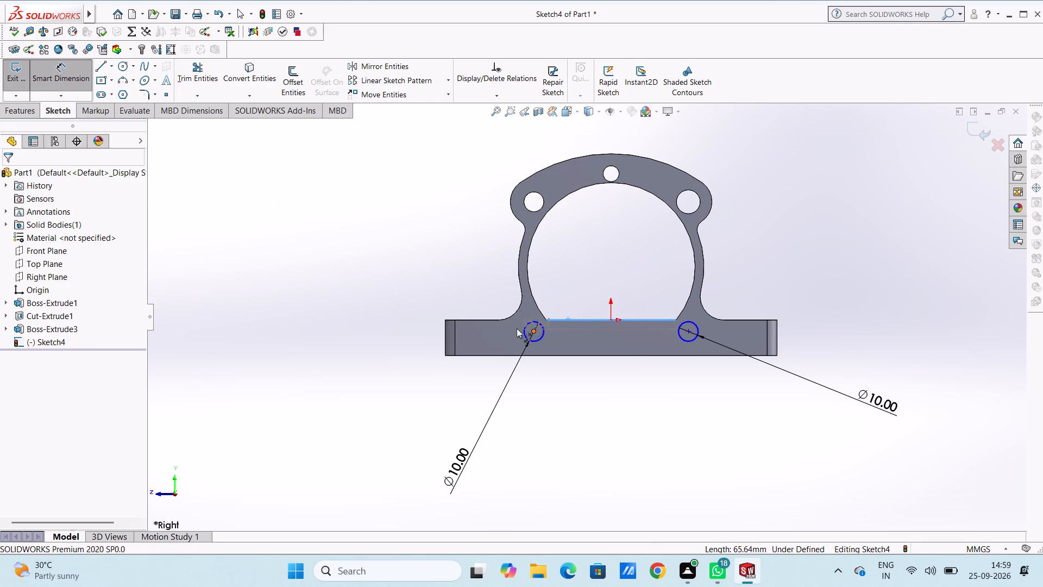
pyautogui.click(319, 322)
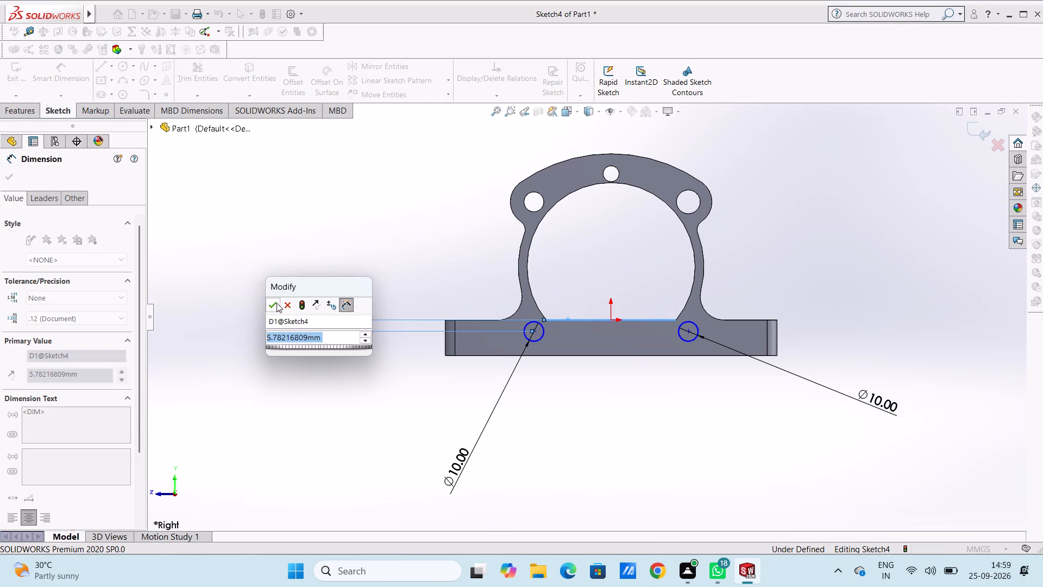
pyautogui.click(277, 303)
pyautogui.click(291, 243)
pyautogui.click(533, 330)
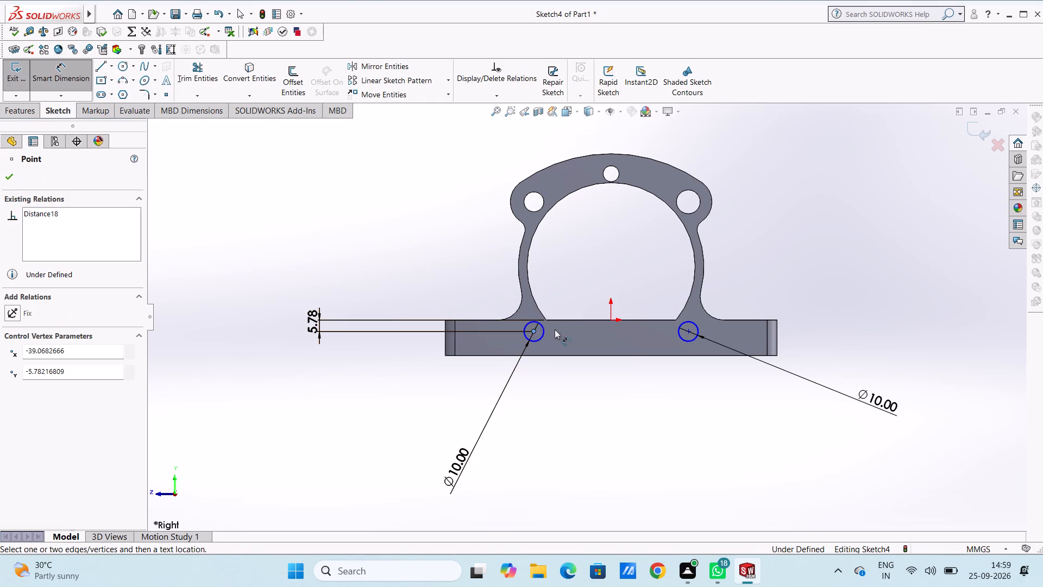
pyautogui.click(613, 322)
pyautogui.click(580, 452)
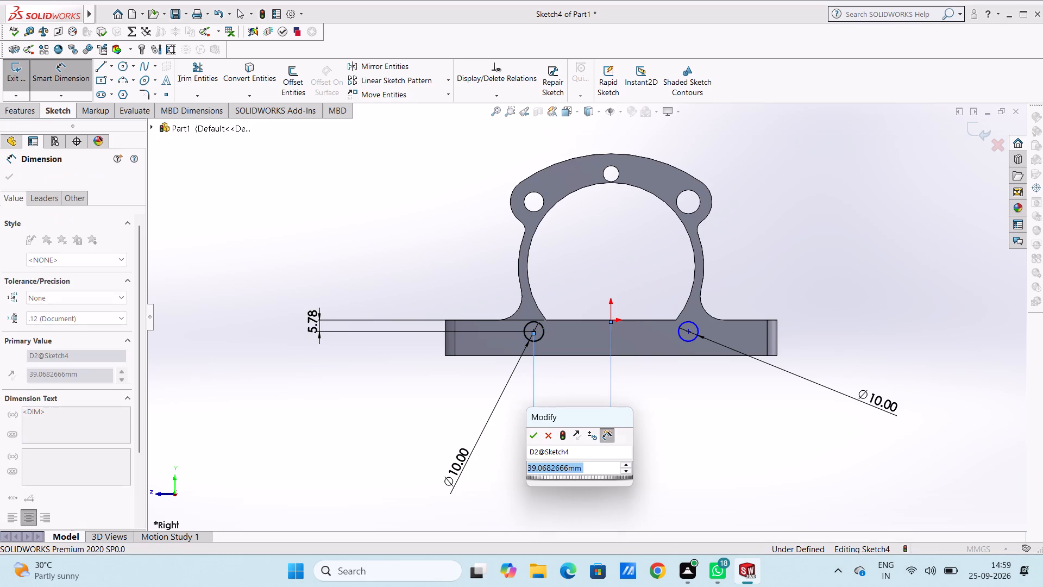
pyautogui.moveTo(536, 435); pyautogui.dragTo(529, 435)
pyautogui.click(500, 434)
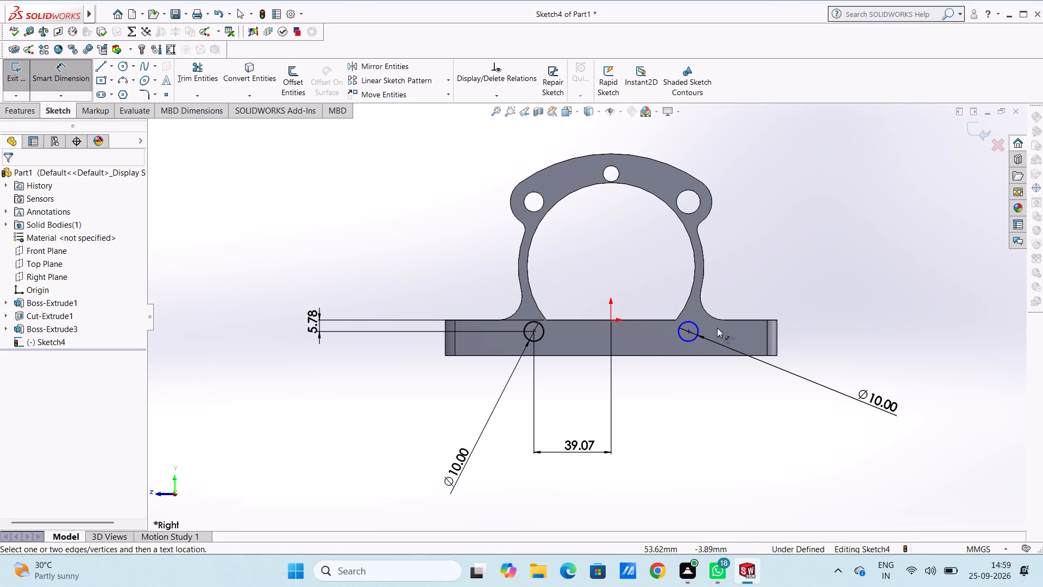
# Dimension the right small circle's centre horizontally and vertically from the origin, keeping its drawn position.
pyautogui.click(686, 334)
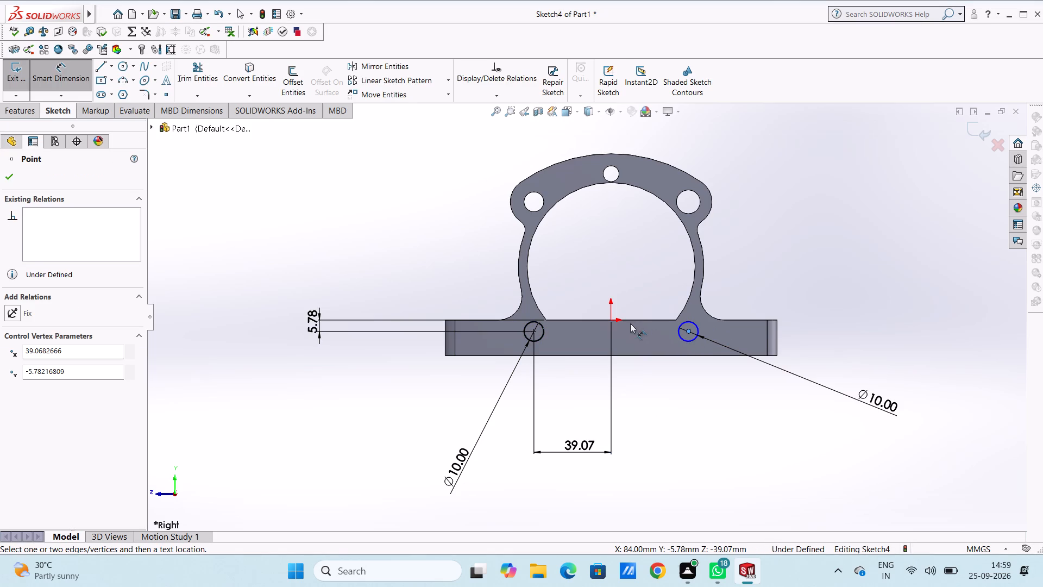
pyautogui.click(611, 320)
pyautogui.click(673, 455)
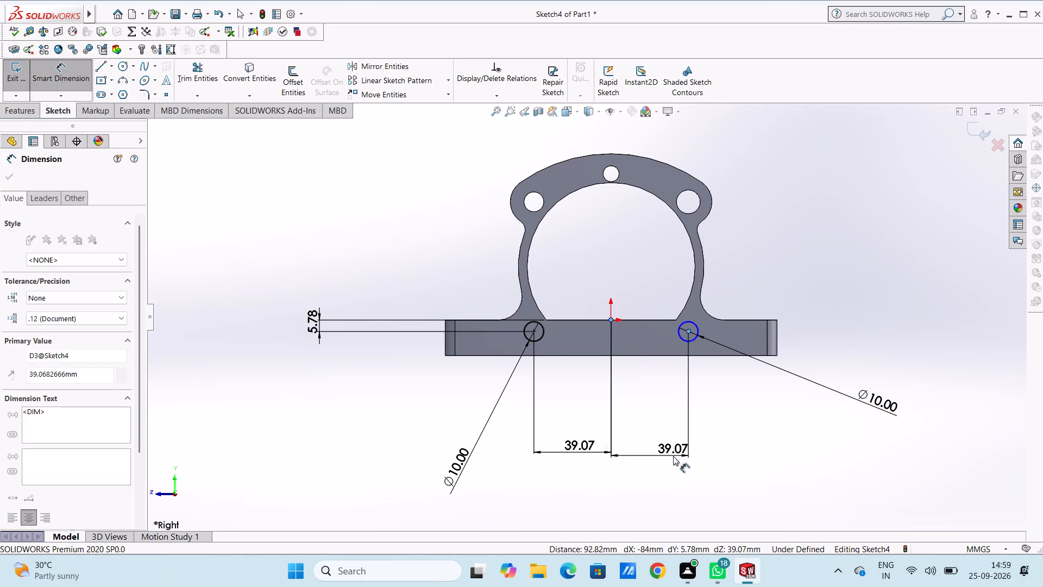
pyautogui.click(624, 443)
pyautogui.click(636, 407)
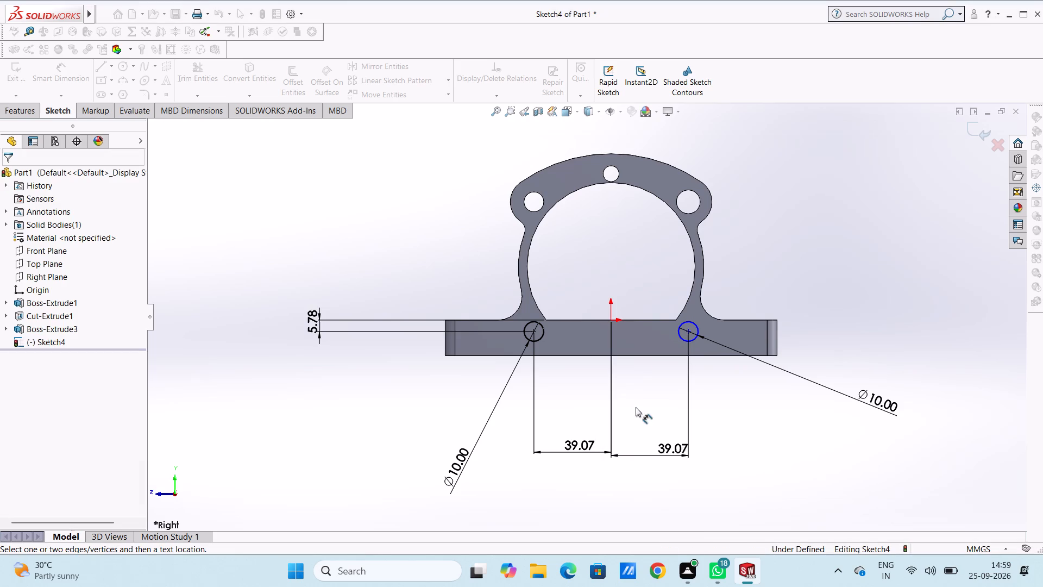
pyautogui.click(613, 320)
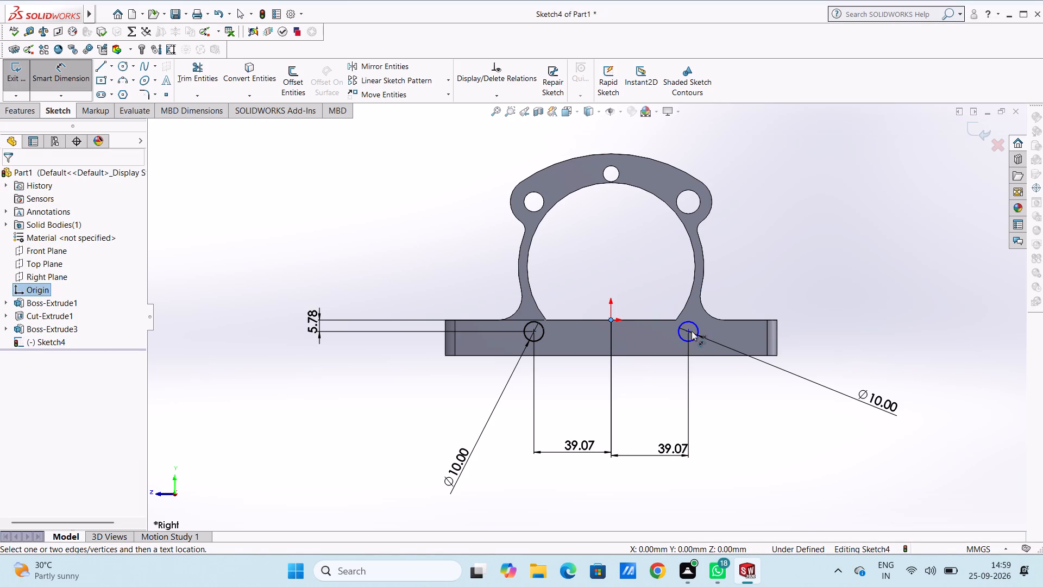
pyautogui.click(690, 331)
pyautogui.click(859, 327)
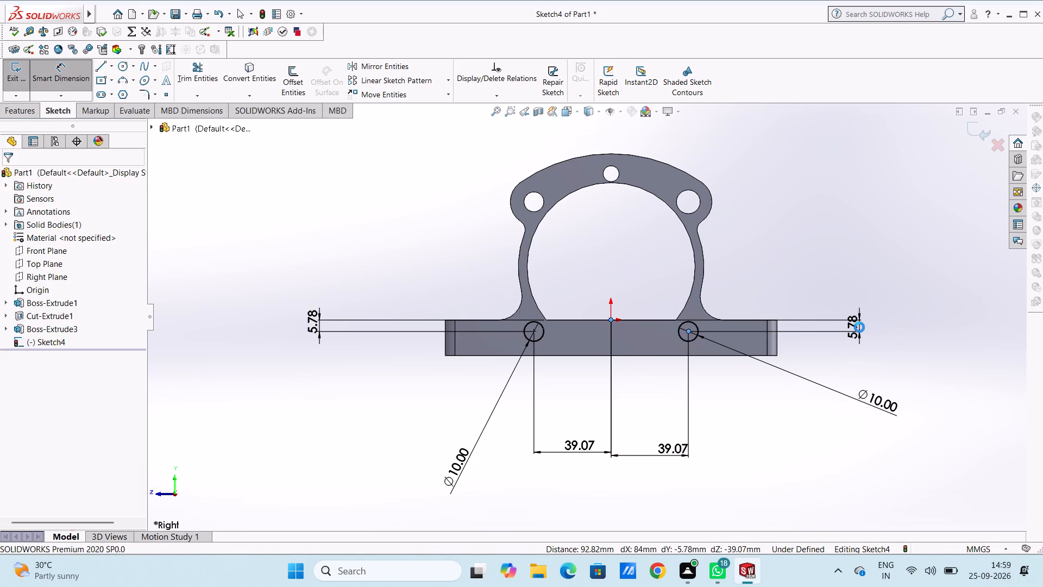
pyautogui.click(809, 304)
pyautogui.click(812, 266)
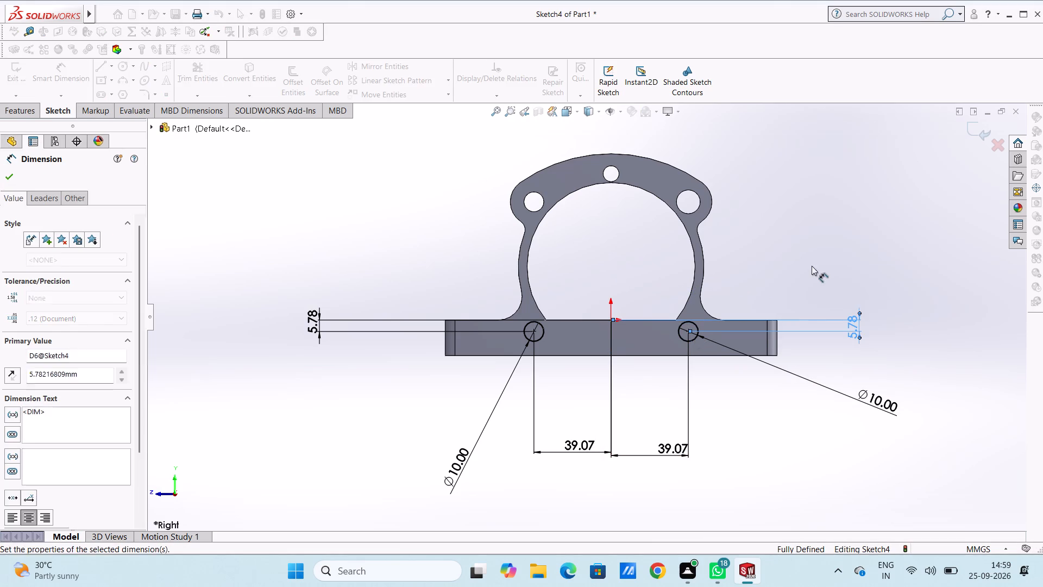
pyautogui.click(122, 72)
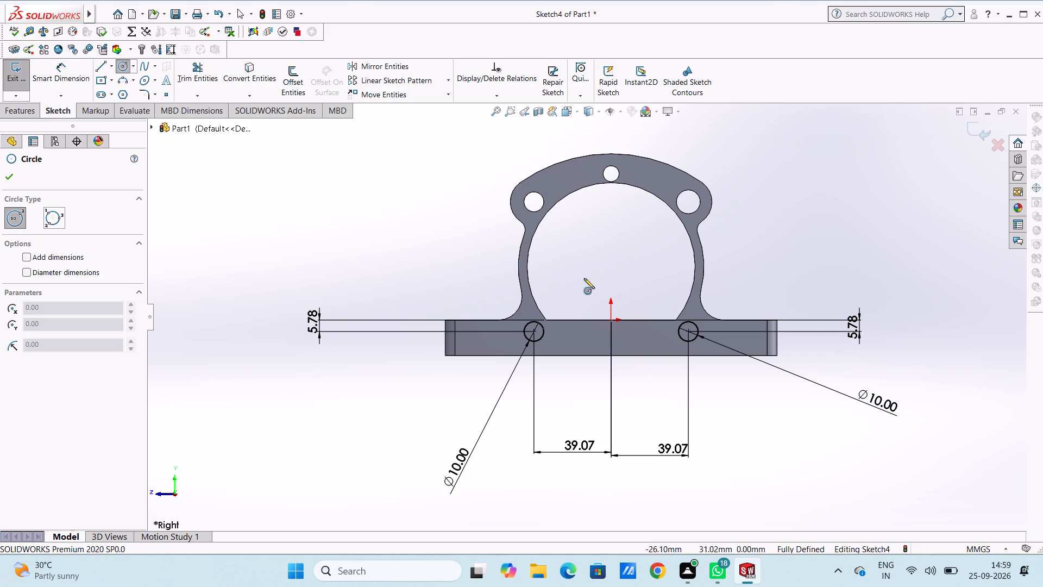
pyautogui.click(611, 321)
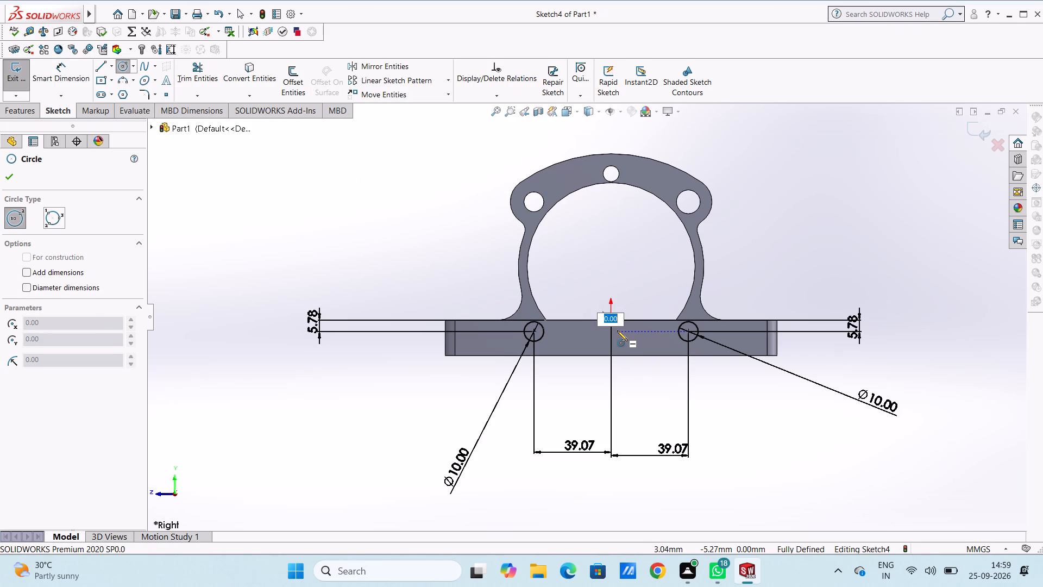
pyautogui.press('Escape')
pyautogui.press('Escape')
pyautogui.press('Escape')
# Sketch a circle of 42.5 mm radius centred on the ring's centre and matching its inner edge.
pyautogui.click(116, 64)
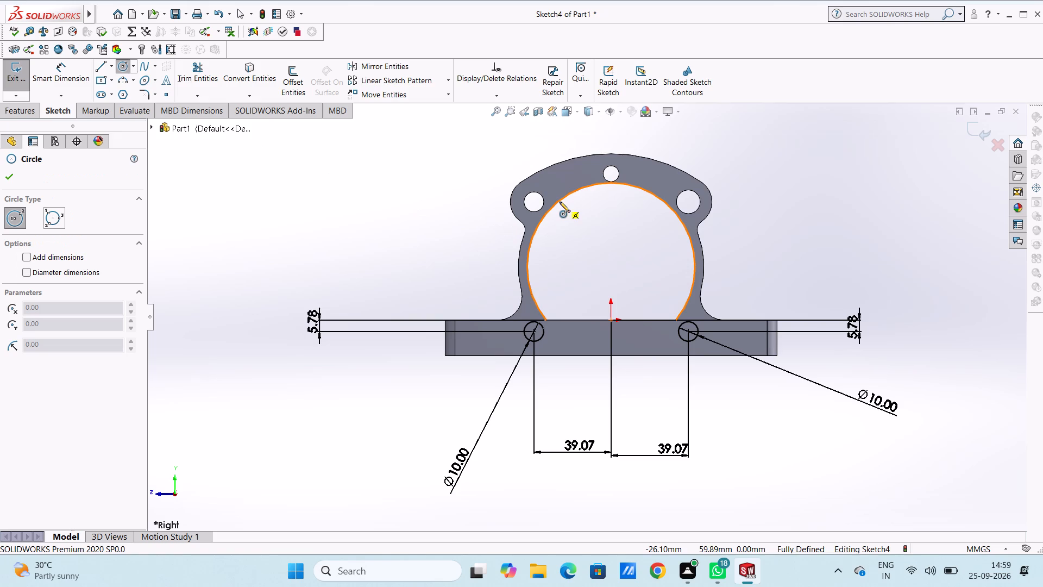
pyautogui.click(611, 265)
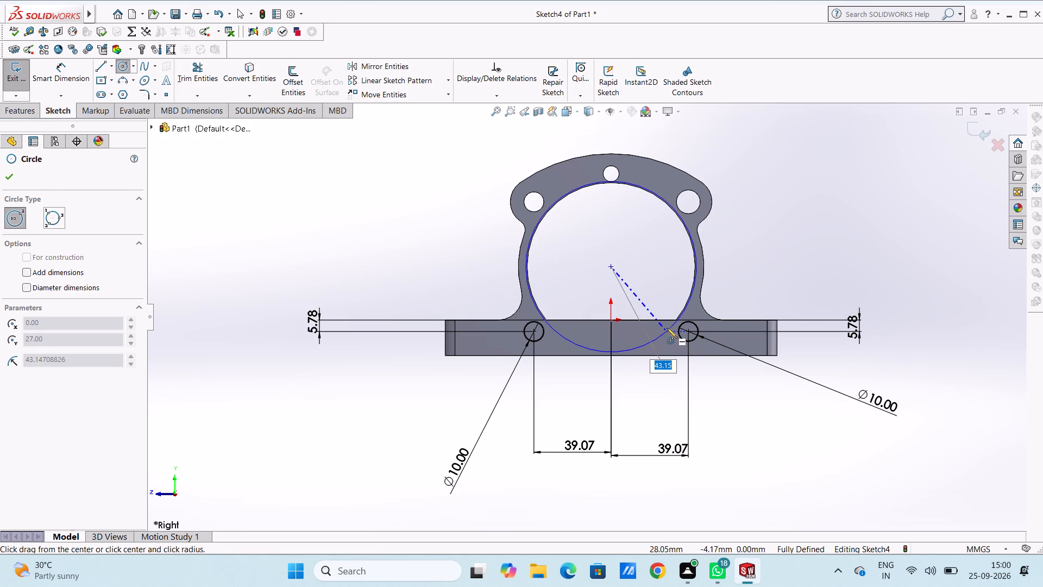
pyautogui.click(691, 240)
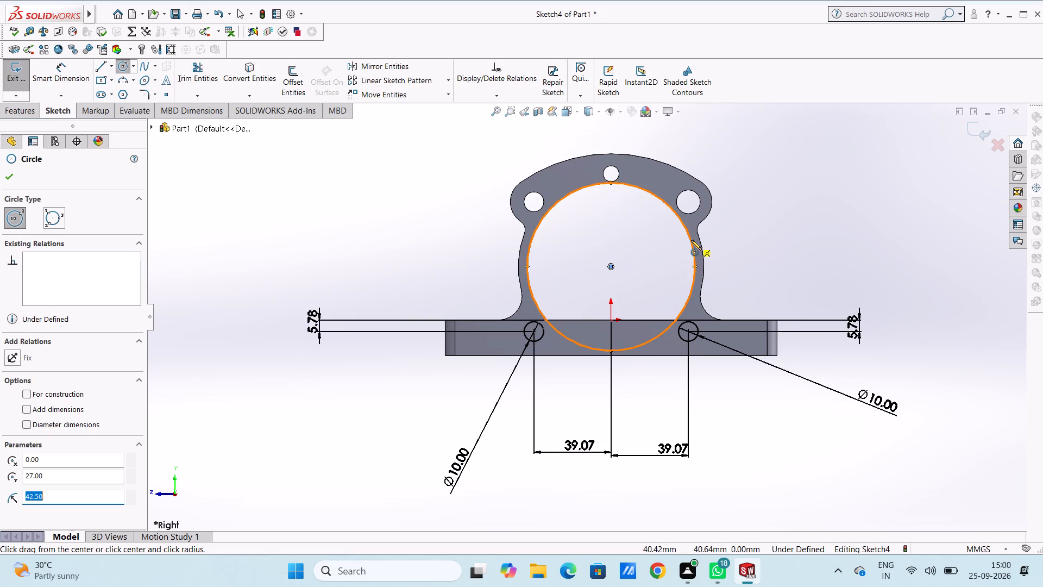
pyautogui.press('Escape')
pyautogui.press('Escape')
# Dimension the diameter of the large circle on the ring's inner edge, keeping its drawn size.
pyautogui.scroll(1, 691, 240)
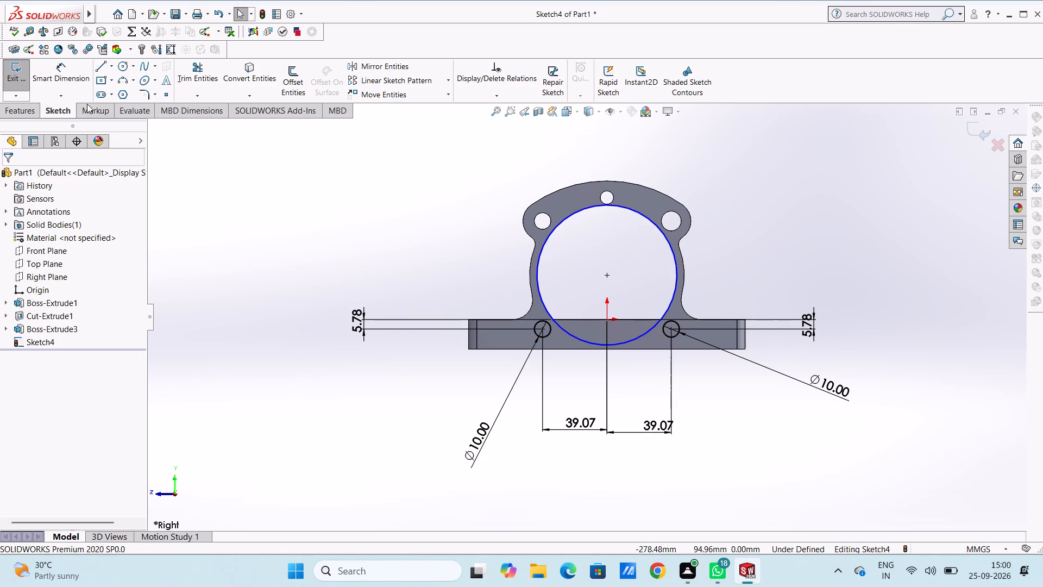
pyautogui.click(72, 83)
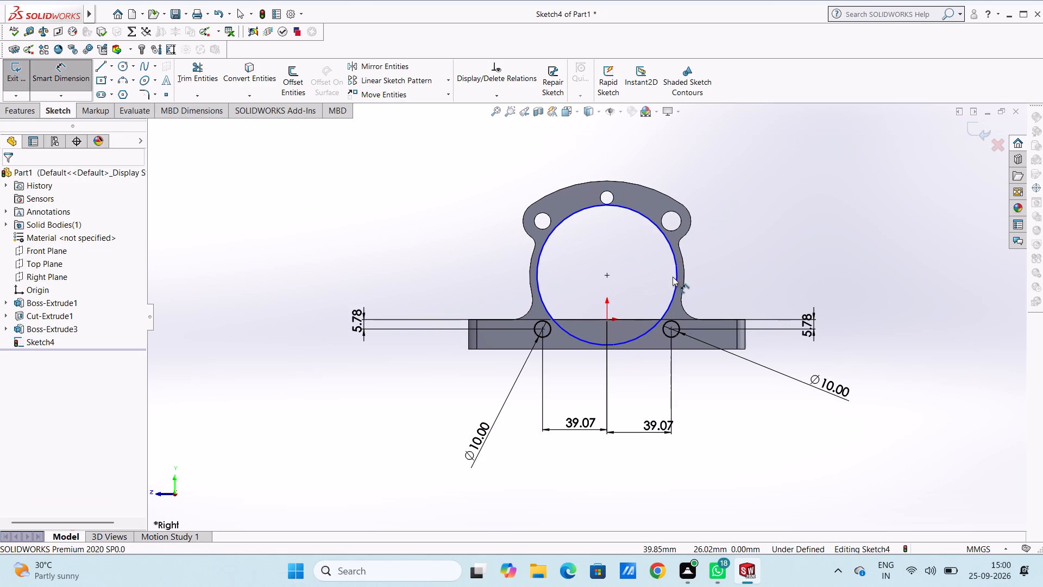
pyautogui.click(675, 278)
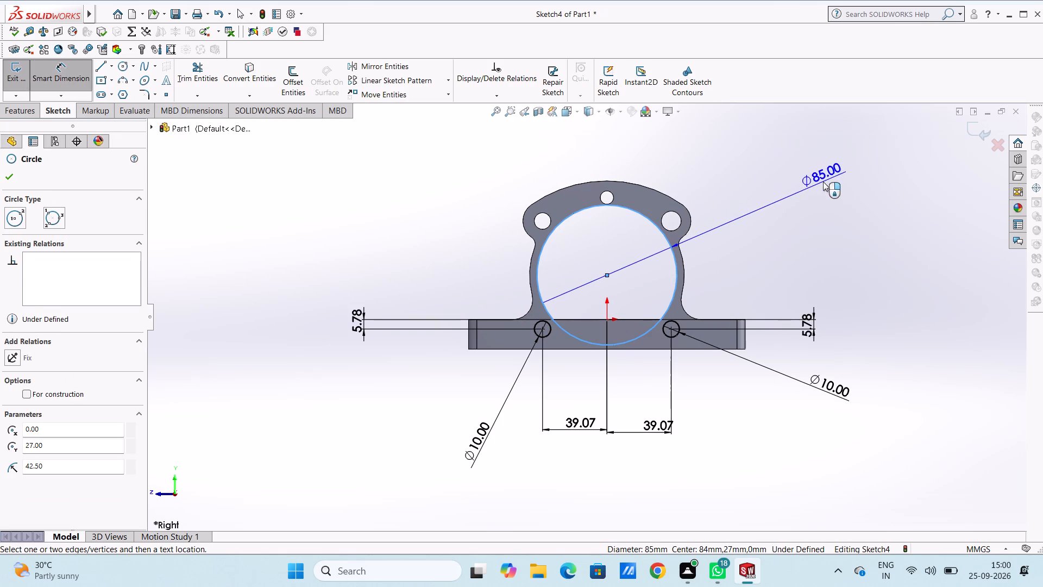
pyautogui.click(826, 183)
pyautogui.click(777, 165)
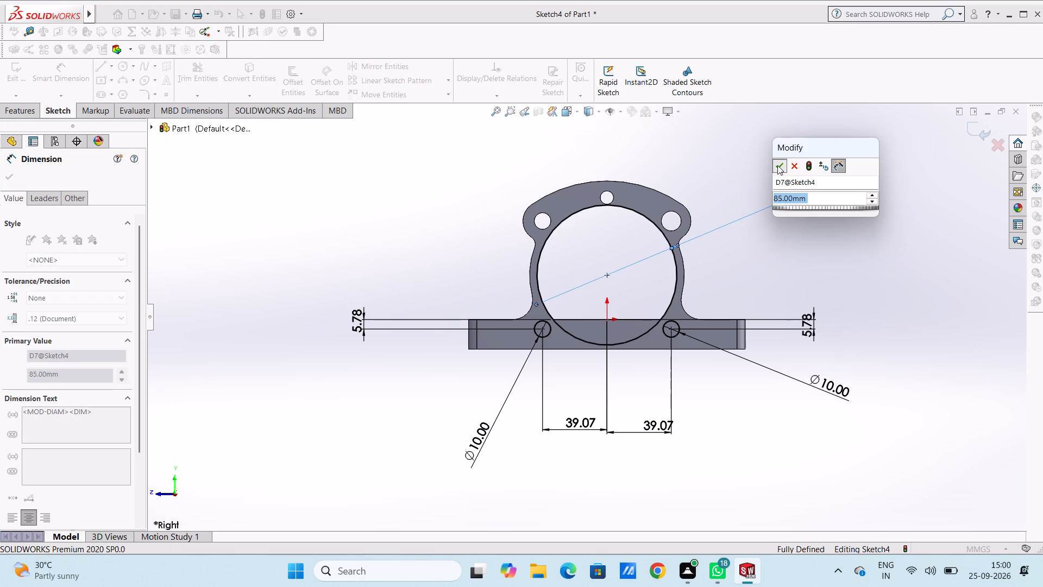
pyautogui.click(777, 165)
pyautogui.press('Escape')
pyautogui.press('Escape')
# Extrude-cut the large circle and the two small hole circles through the part with a blind depth of 500 mm.
pyautogui.scroll(2, 777, 165)
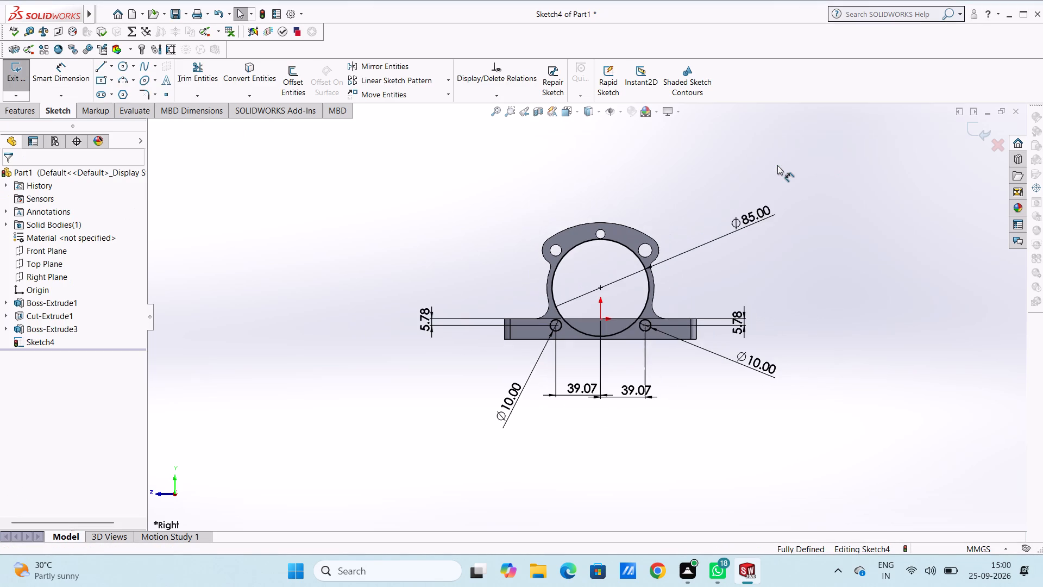
pyautogui.moveTo(777, 165); pyautogui.dragTo(732, 310, button='middle')
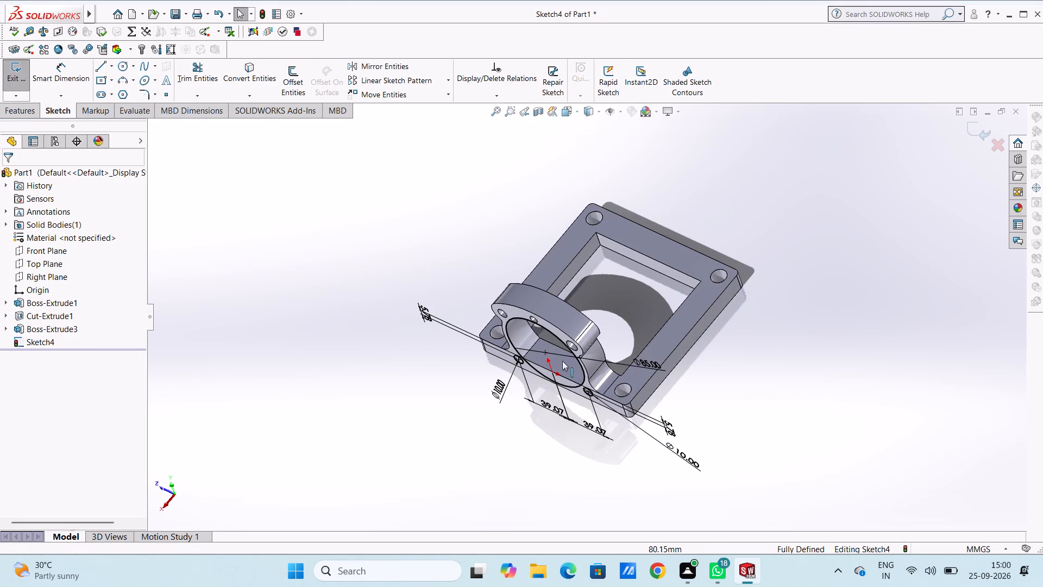
pyautogui.click(25, 111)
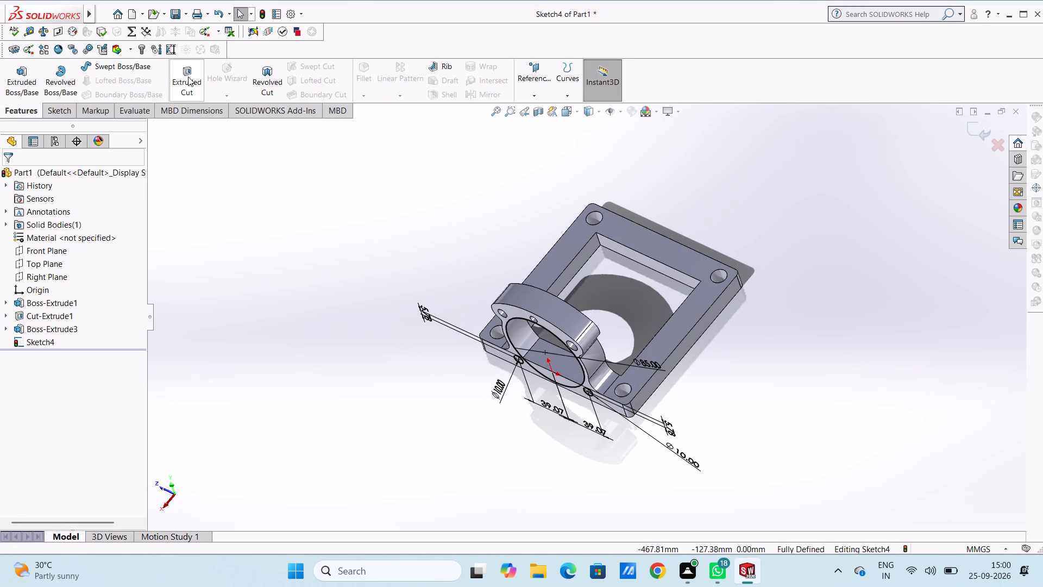
pyautogui.click(188, 76)
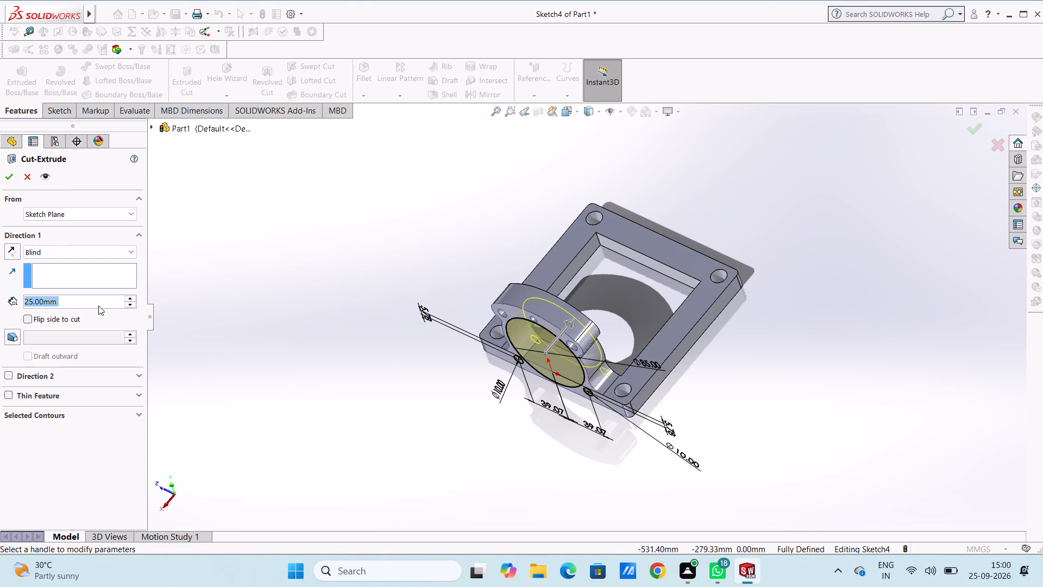
pyautogui.write('500')
pyautogui.press('Return')
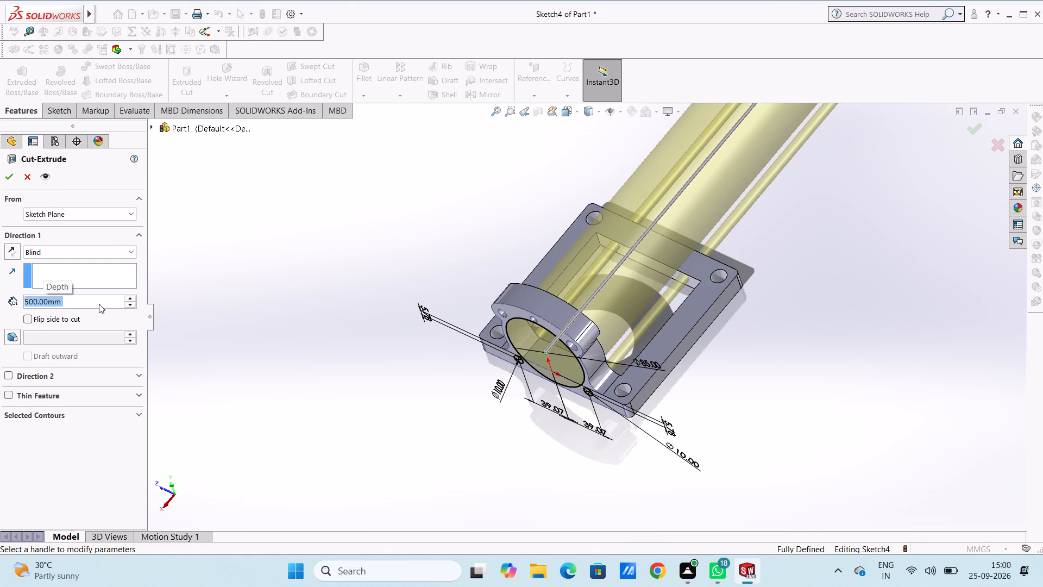
pyautogui.click(11, 178)
pyautogui.click(304, 255)
# Start a new sketch on the frame's outer side face in the Left view.
pyautogui.moveTo(297, 324); pyautogui.dragTo(305, 321, button='middle')
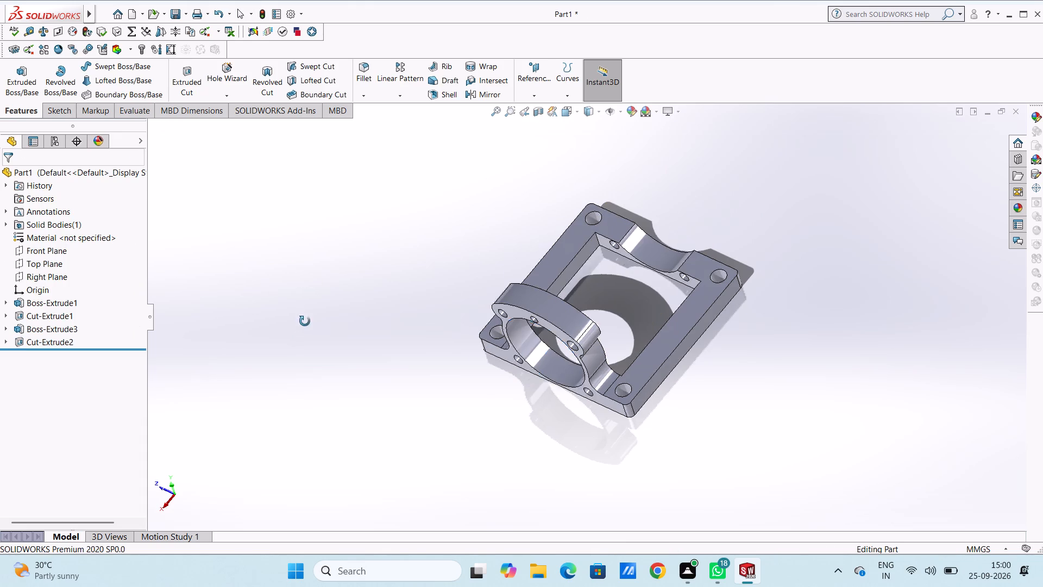
pyautogui.moveTo(305, 321); pyautogui.dragTo(363, 224, button='middle')
pyautogui.moveTo(378, 349); pyautogui.dragTo(351, 386, button='middle')
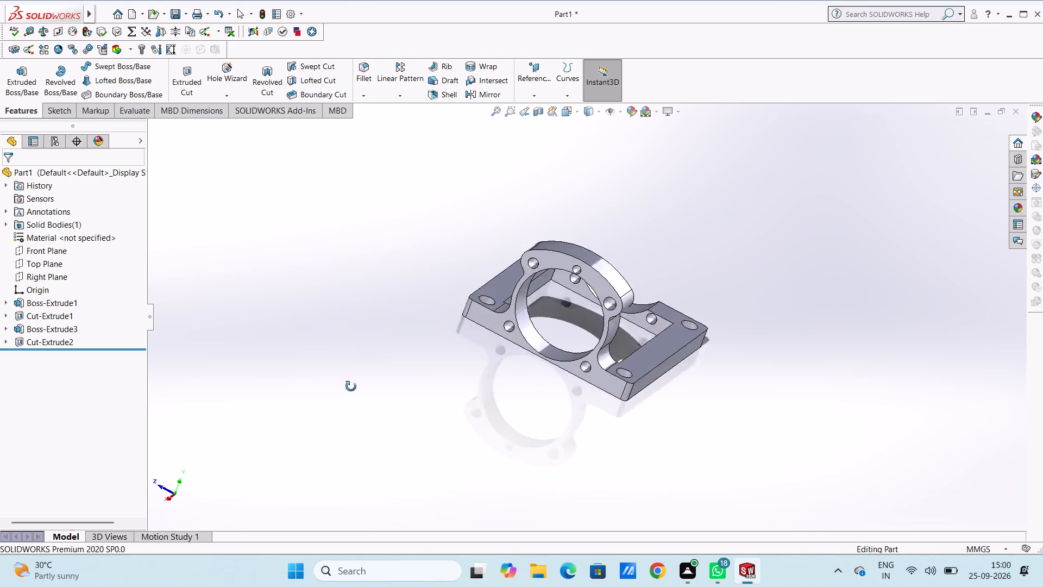
pyautogui.moveTo(351, 386); pyautogui.dragTo(407, 502, button='middle')
pyautogui.moveTo(407, 271); pyautogui.dragTo(312, 249, button='middle')
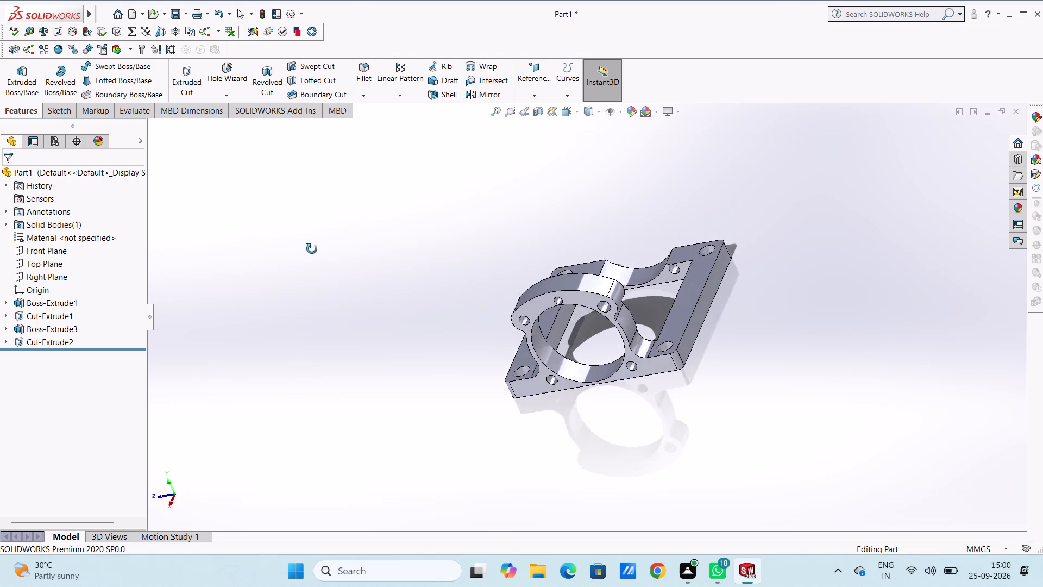
pyautogui.moveTo(312, 249); pyautogui.dragTo(311, 263, button='middle')
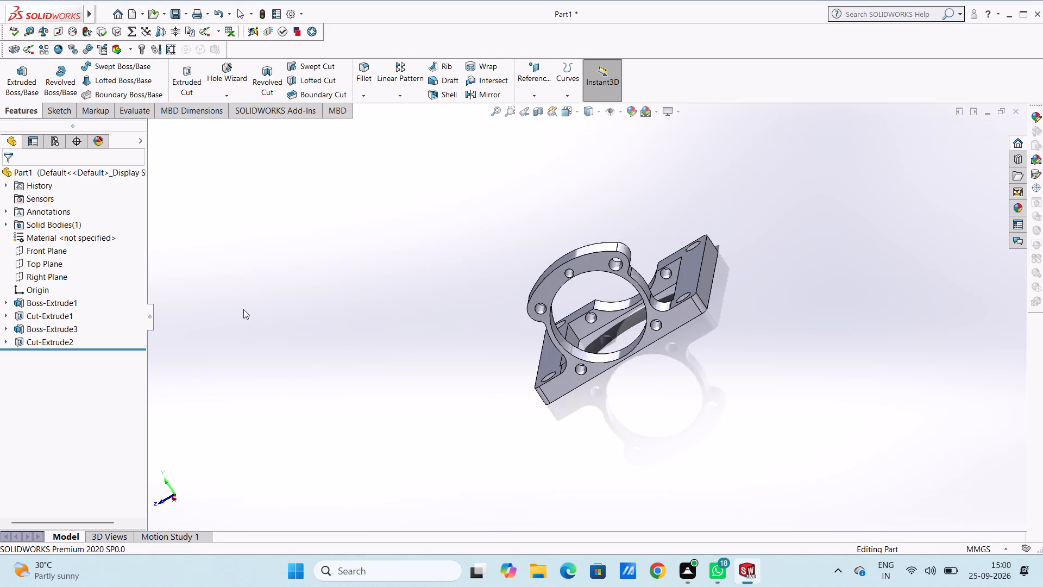
pyautogui.hotkey('ctrl', '3')
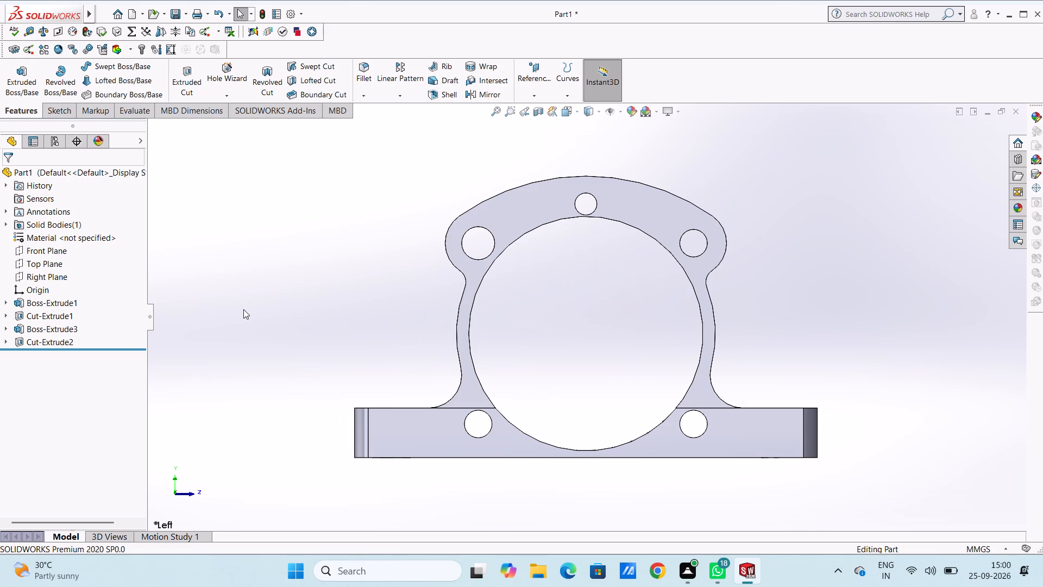
pyautogui.click(405, 439)
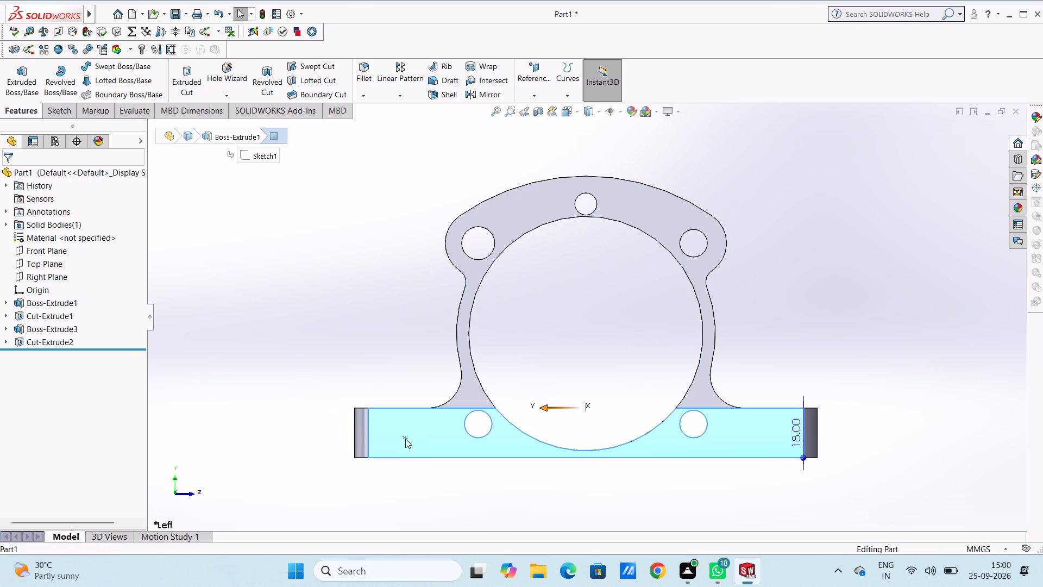
pyautogui.click(455, 409)
pyautogui.click(375, 344)
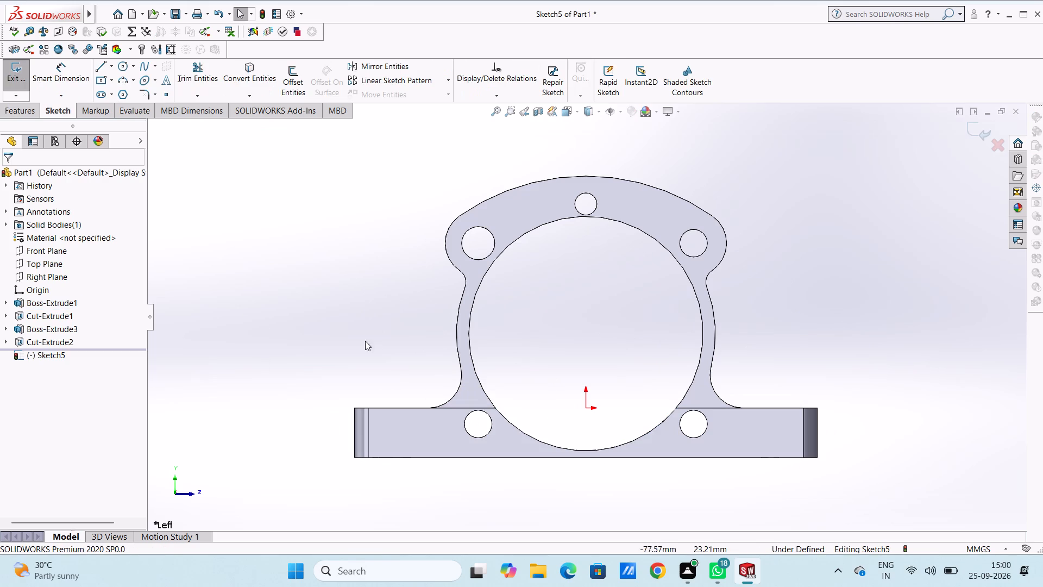
# Sketch circles over the ring's three upper holes: 4 mm radius at the top, 5 mm at the right lug, 6 mm at the left lug.
pyautogui.click(121, 62)
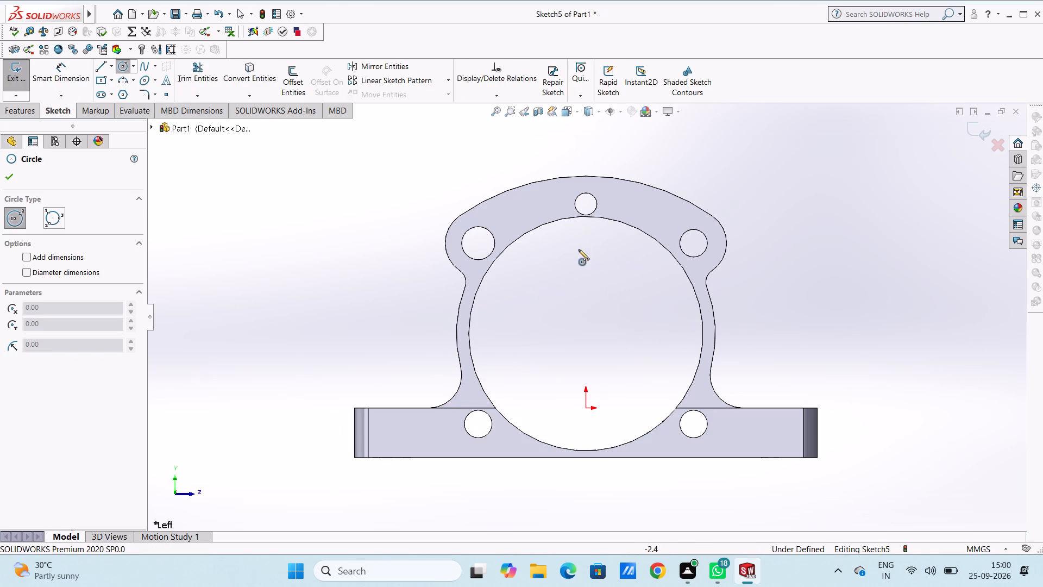
pyautogui.click(585, 202)
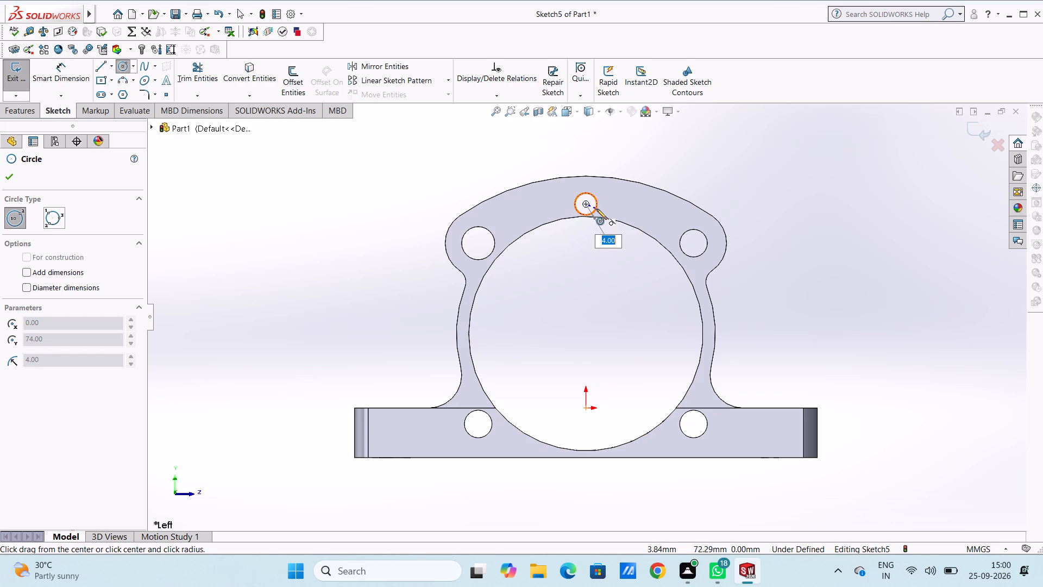
pyautogui.click(597, 209)
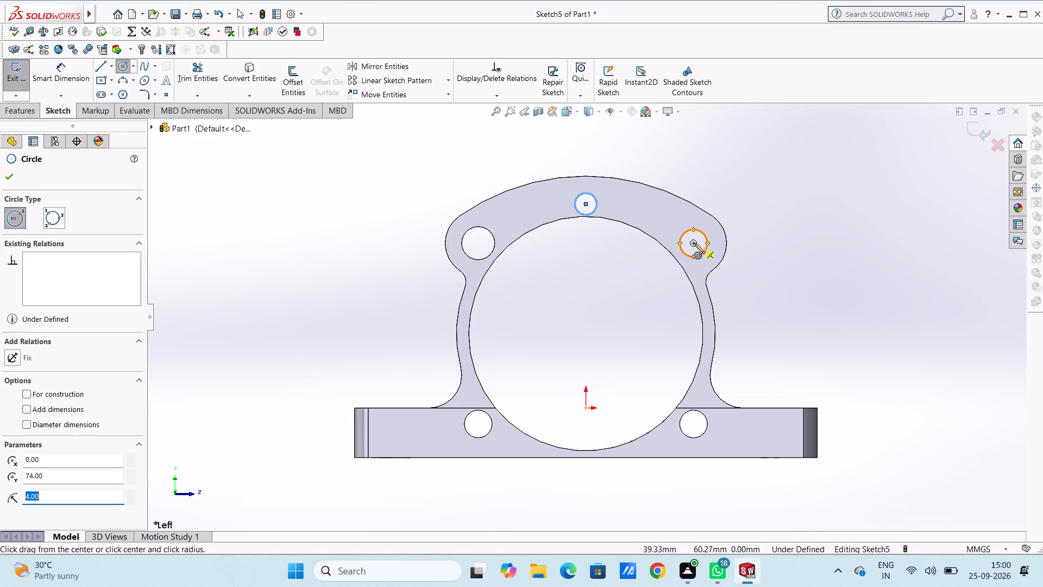
pyautogui.click(693, 242)
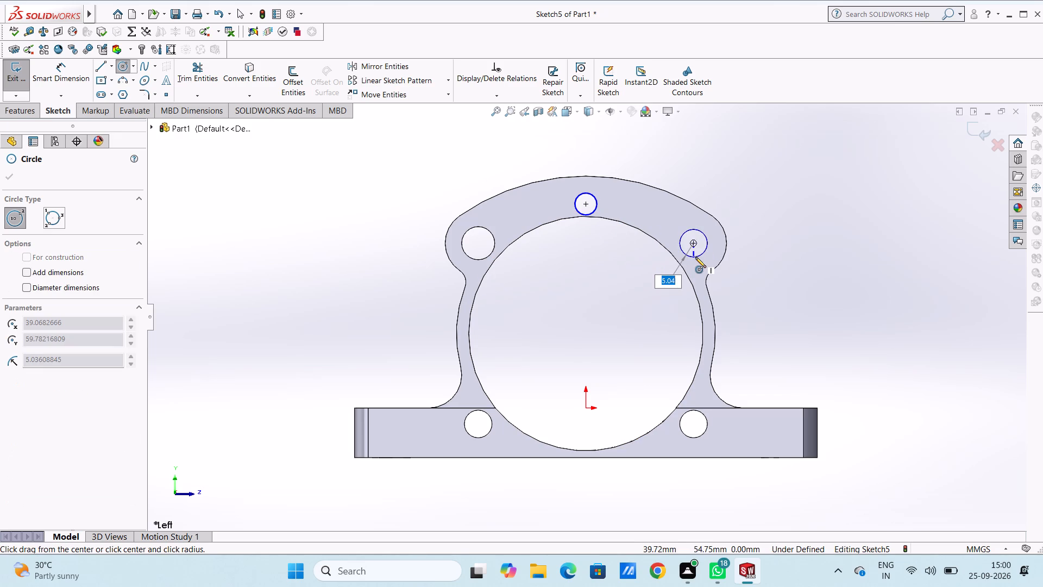
pyautogui.click(697, 254)
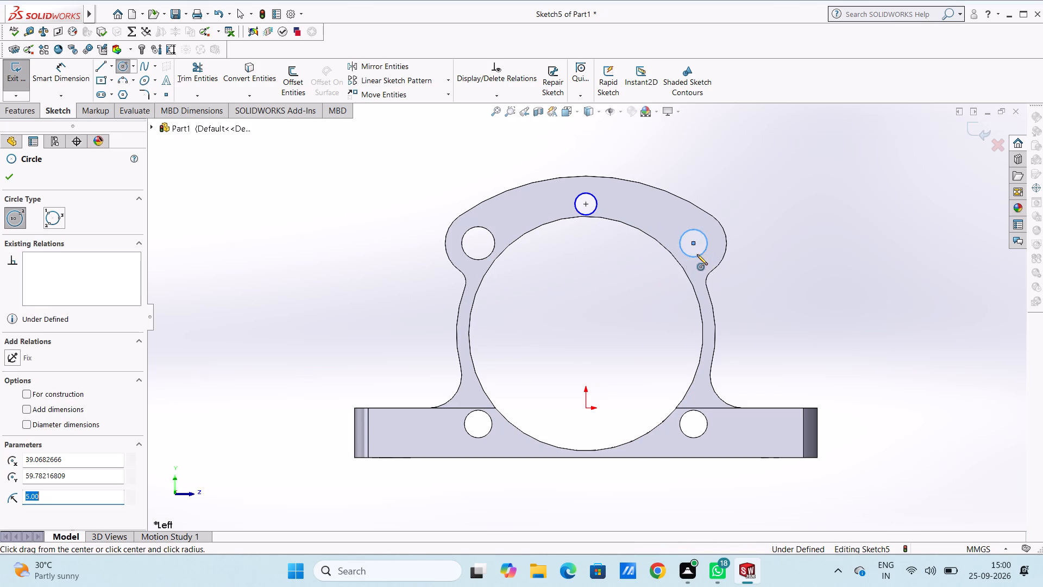
pyautogui.click(478, 243)
pyautogui.click(483, 258)
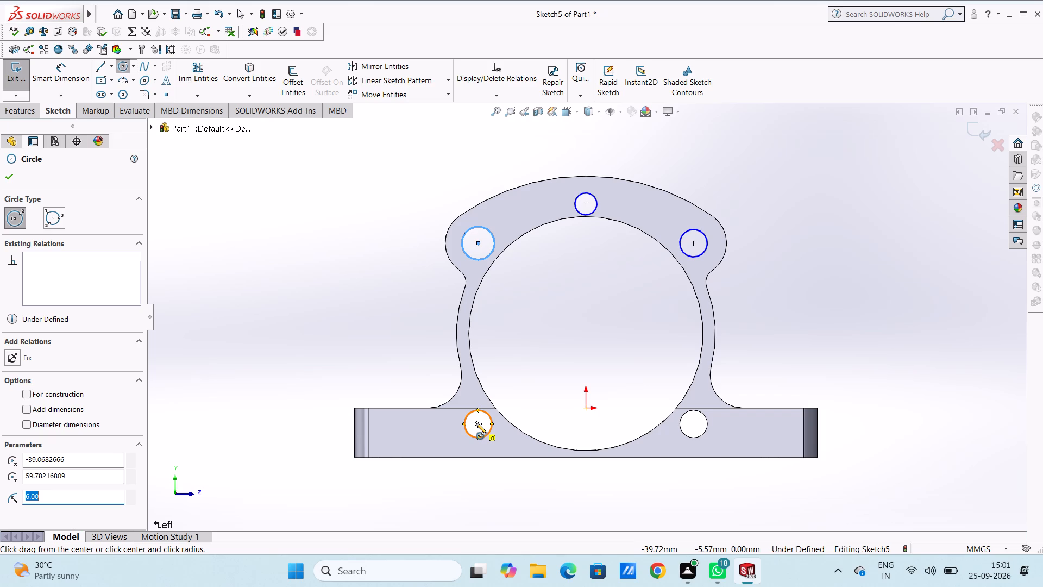
# Sketch circles centred on the two lower holes in the frame, with radius 5 mm on the left and 4 mm on the right.
pyautogui.click(476, 423)
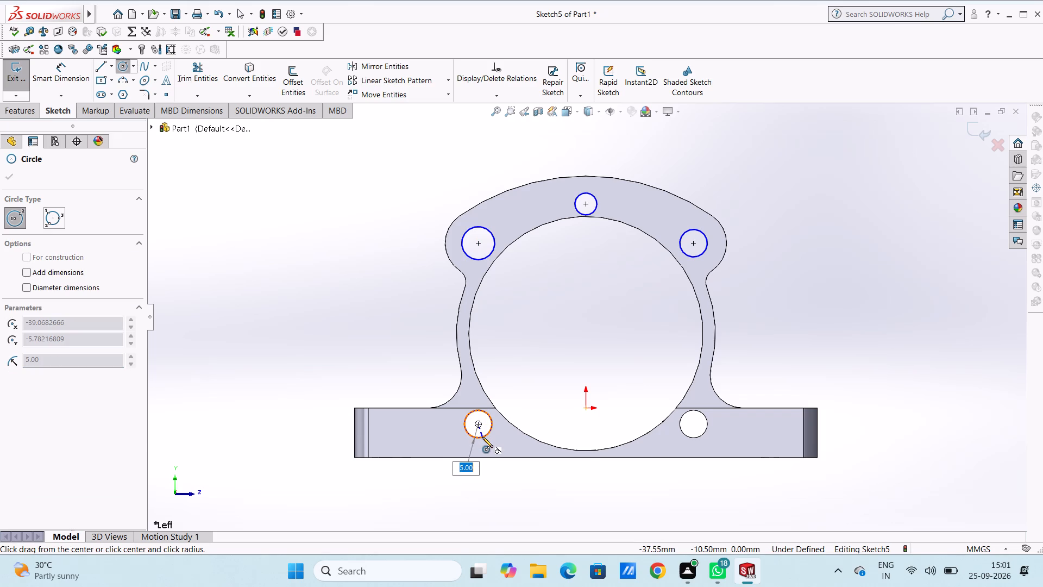
pyautogui.click(482, 437)
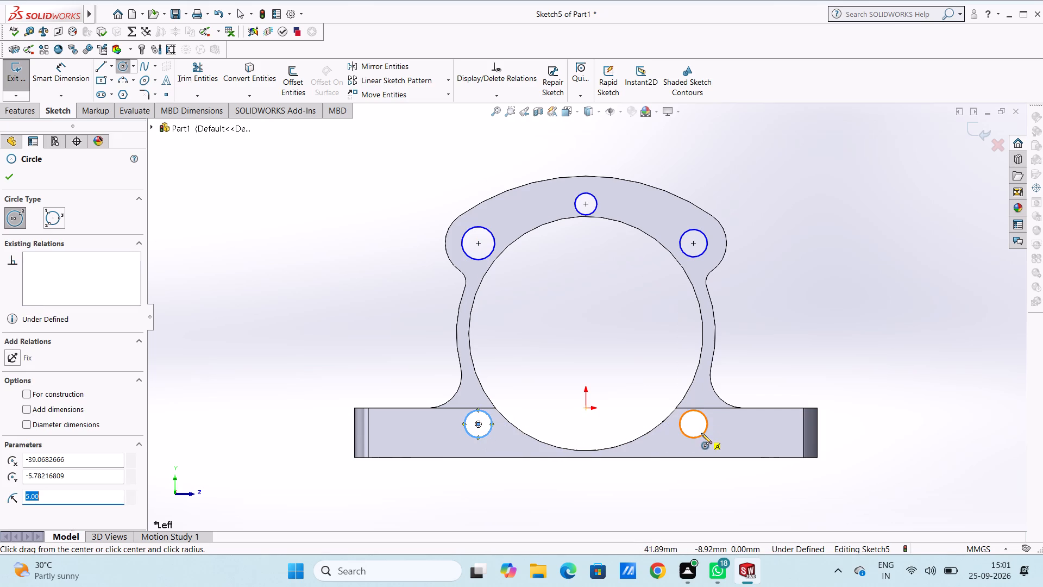
pyautogui.click(693, 423)
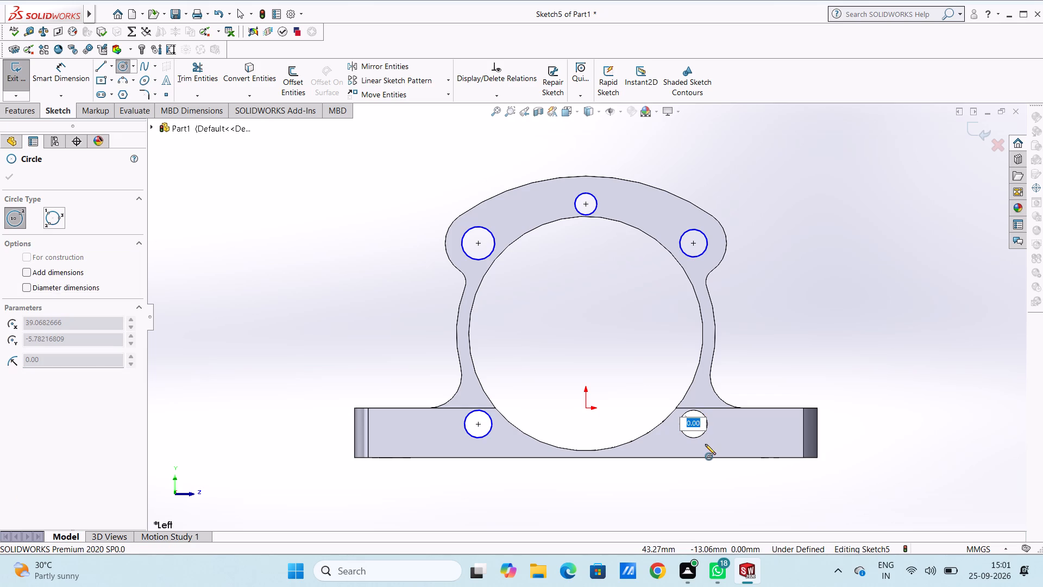
pyautogui.press('4')
pyautogui.press('Return')
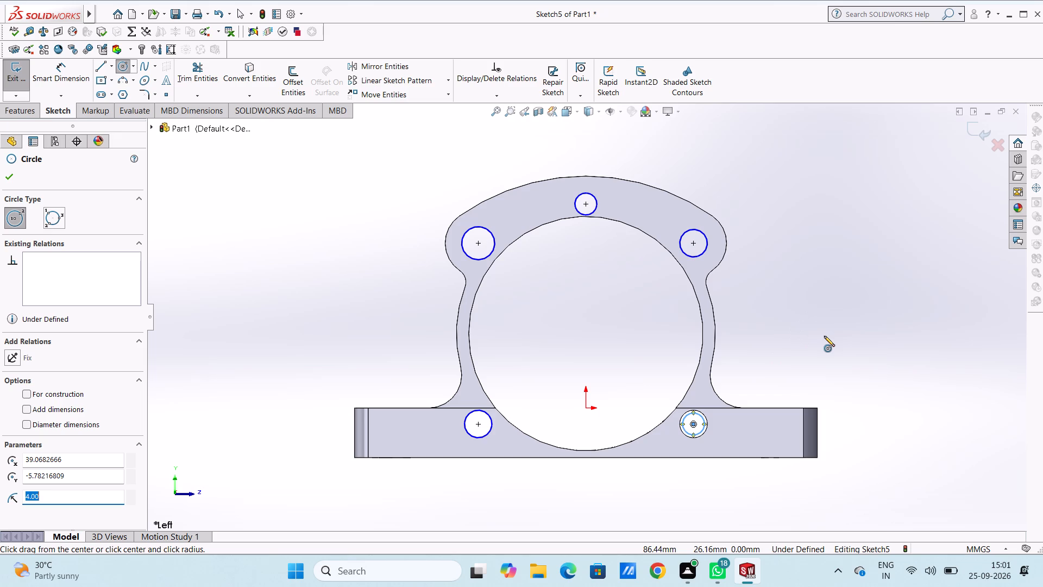
pyautogui.press('Escape')
pyautogui.press('Escape')
# Dimension the diameters of the circles on the ring's left and right lug holes, keeping their drawn sizes.
pyautogui.scroll(3, 824, 336)
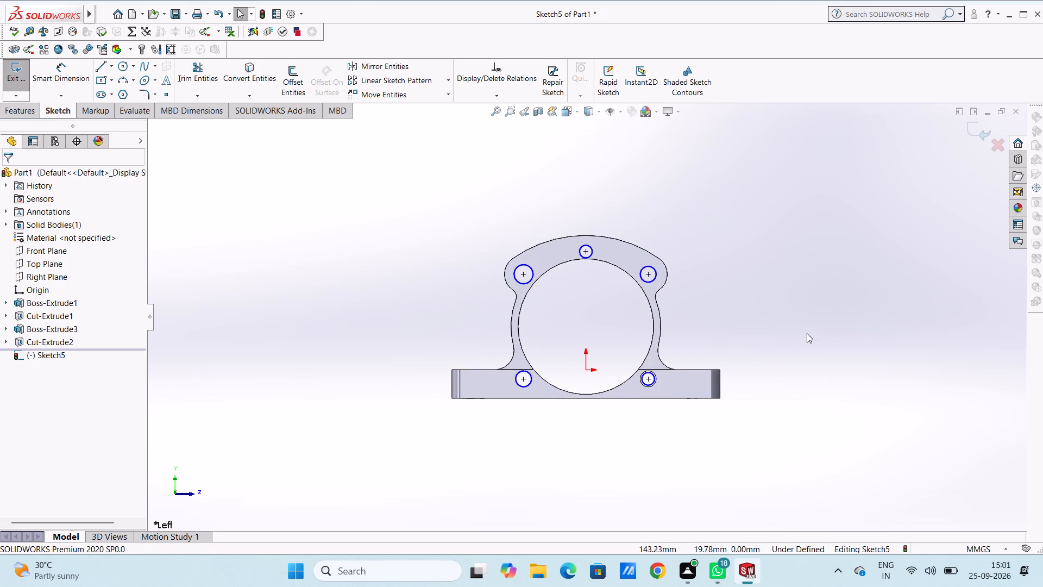
pyautogui.moveTo(755, 282); pyautogui.dragTo(941, 358, button='middle')
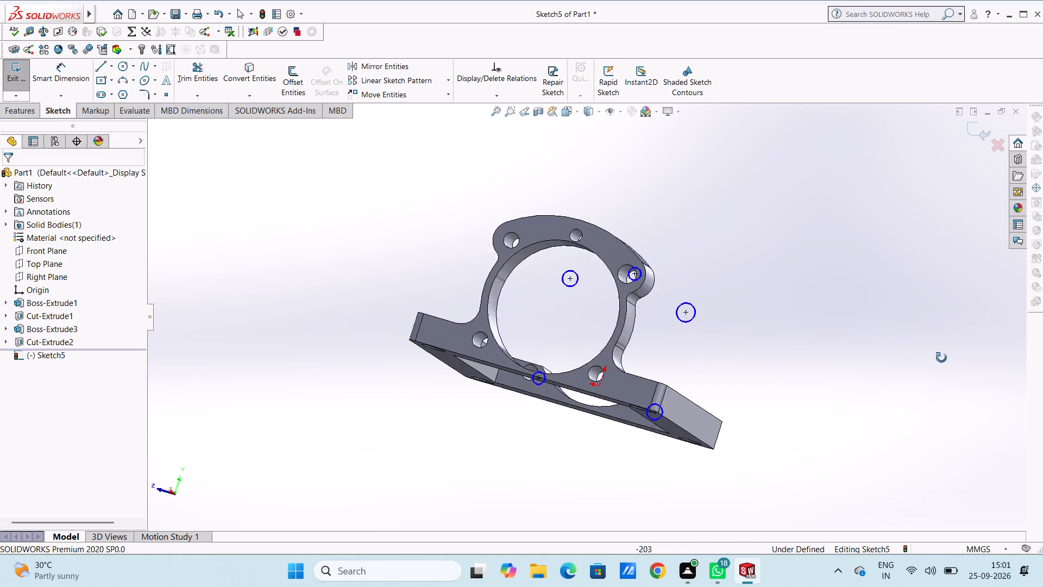
pyautogui.moveTo(941, 358); pyautogui.dragTo(951, 386, button='middle')
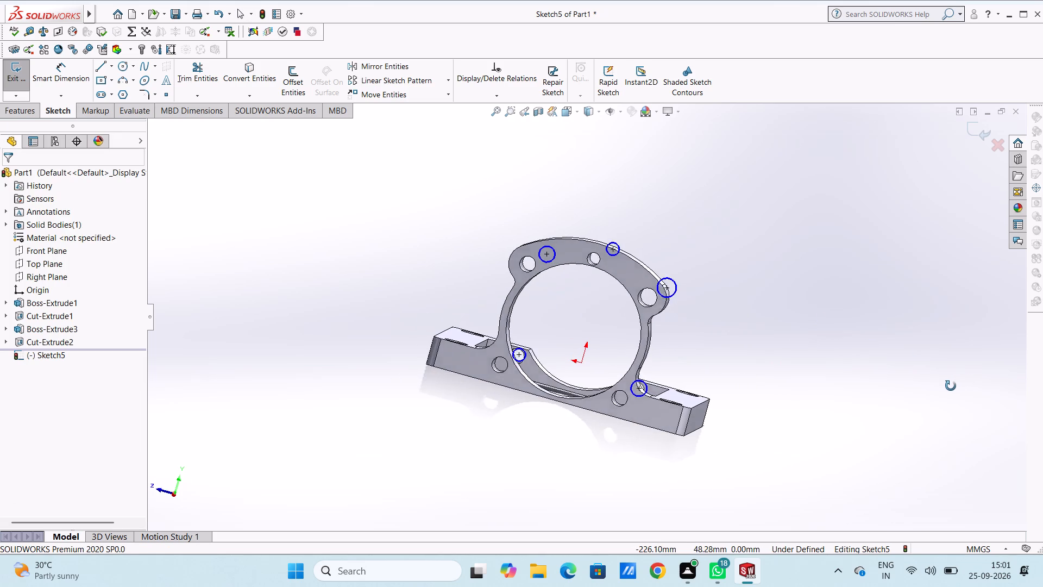
pyautogui.moveTo(951, 386); pyautogui.dragTo(958, 383, button='middle')
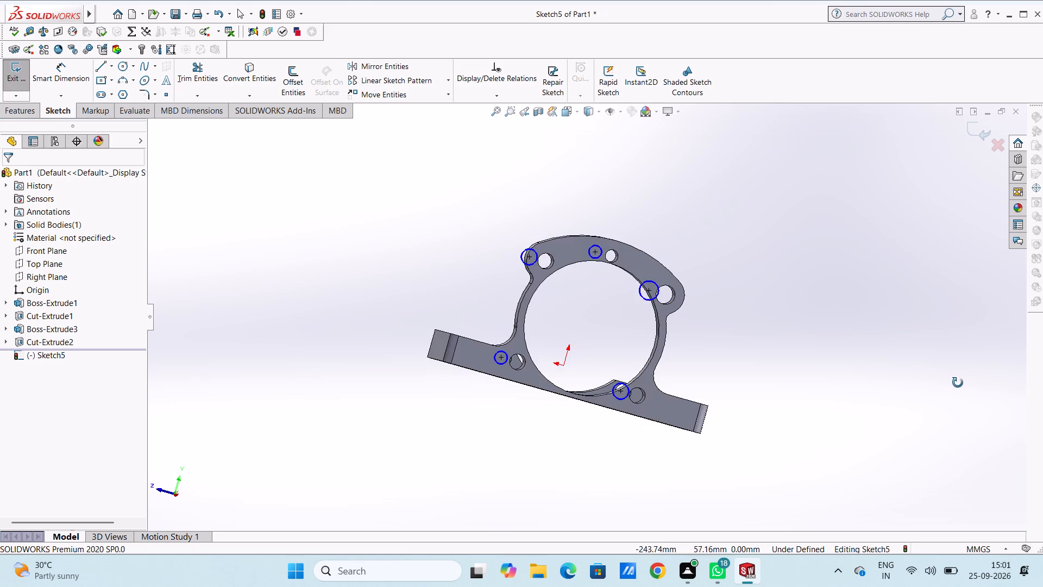
pyautogui.moveTo(958, 383); pyautogui.dragTo(752, 341, button='middle')
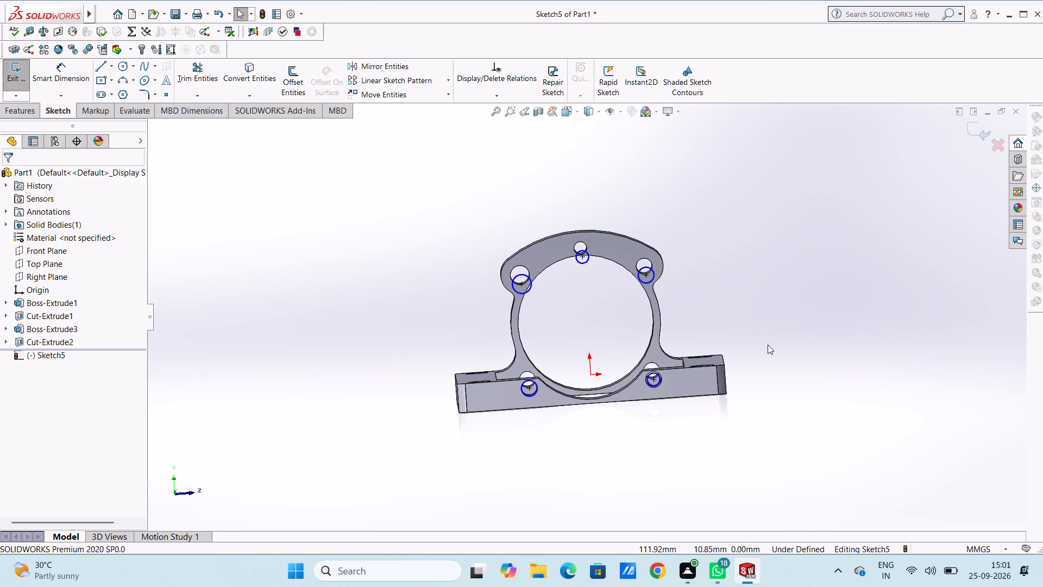
pyautogui.hotkey('ctrl', '3')
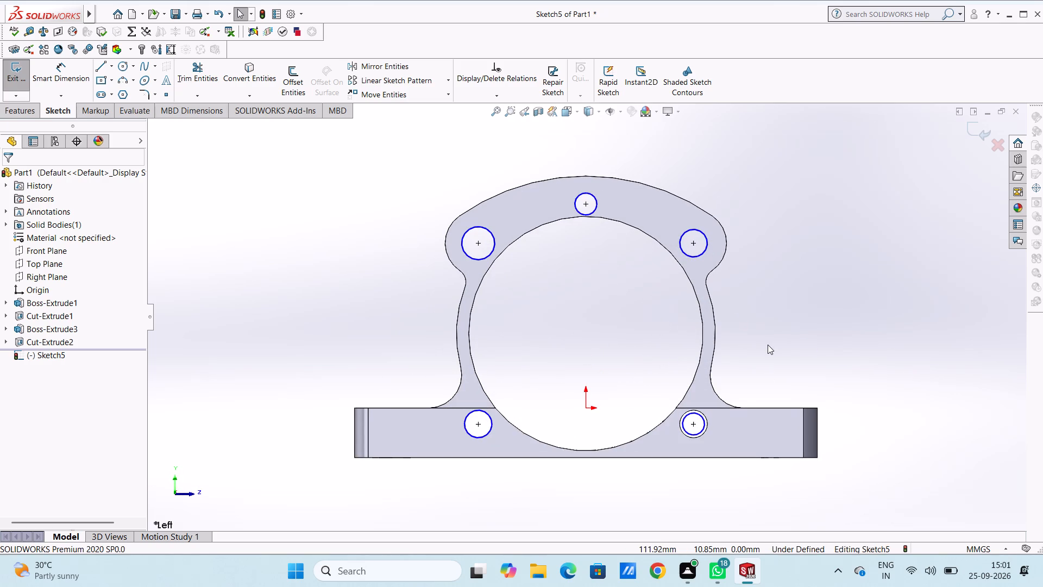
pyautogui.click(63, 68)
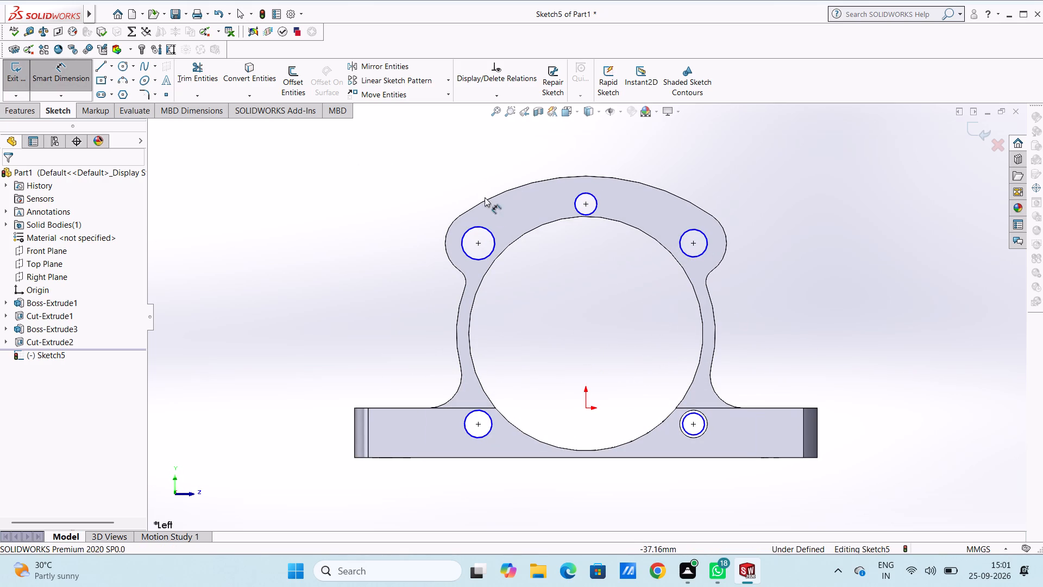
pyautogui.click(484, 227)
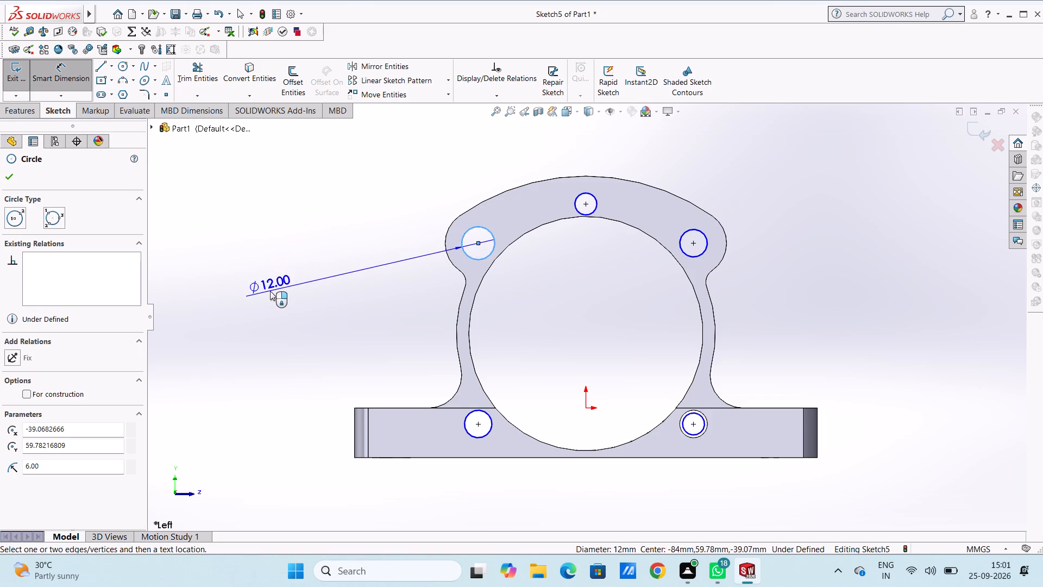
pyautogui.click(270, 291)
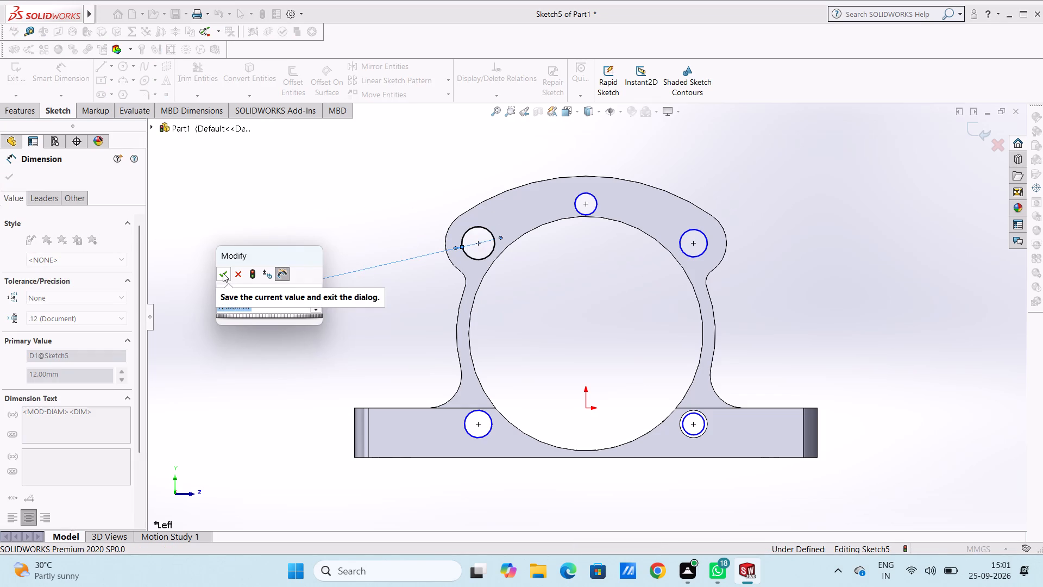
pyautogui.click(223, 273)
pyautogui.click(331, 209)
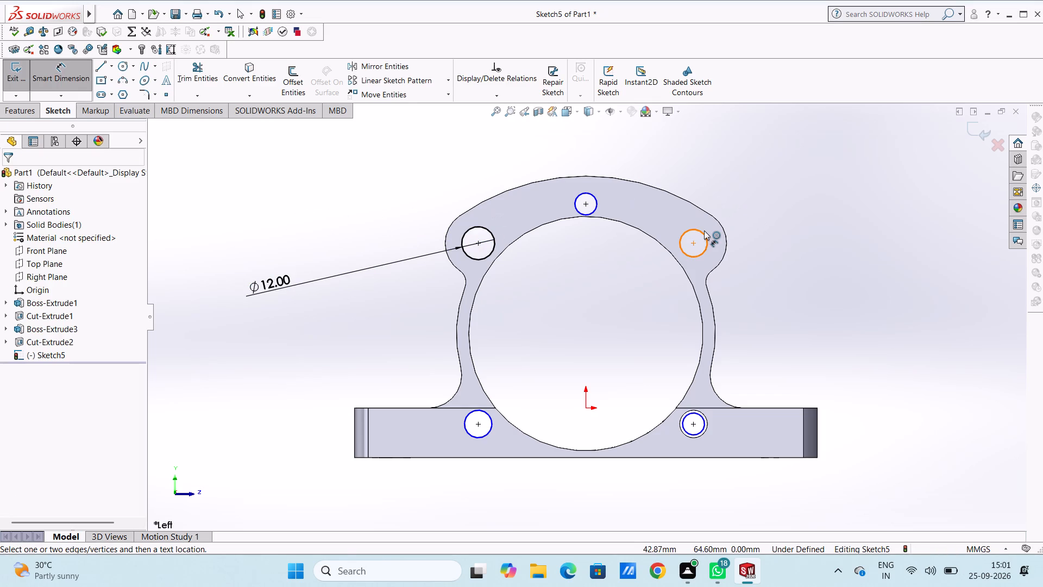
pyautogui.click(704, 230)
pyautogui.click(891, 183)
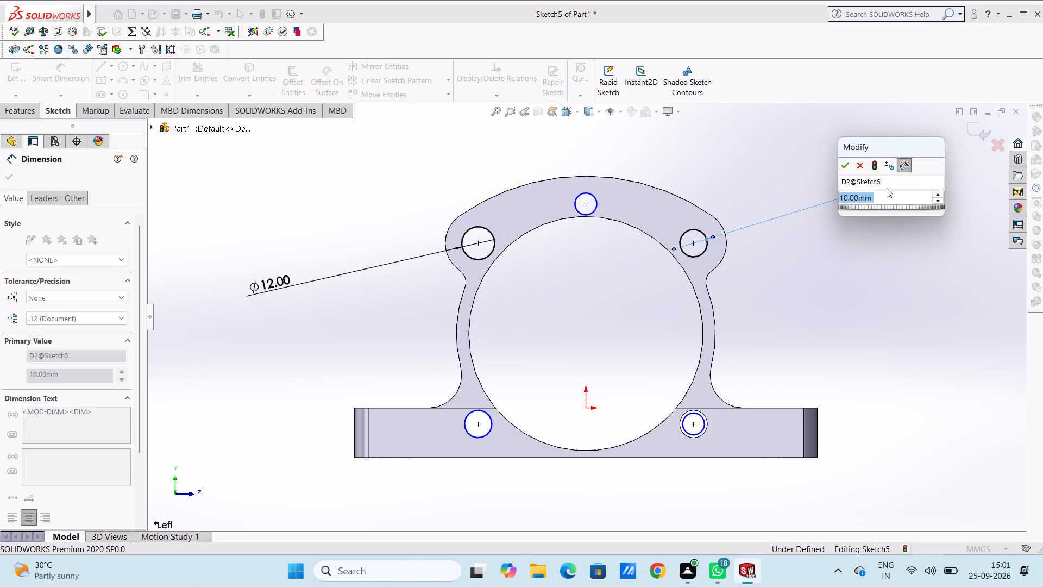
pyautogui.click(845, 166)
pyautogui.click(764, 165)
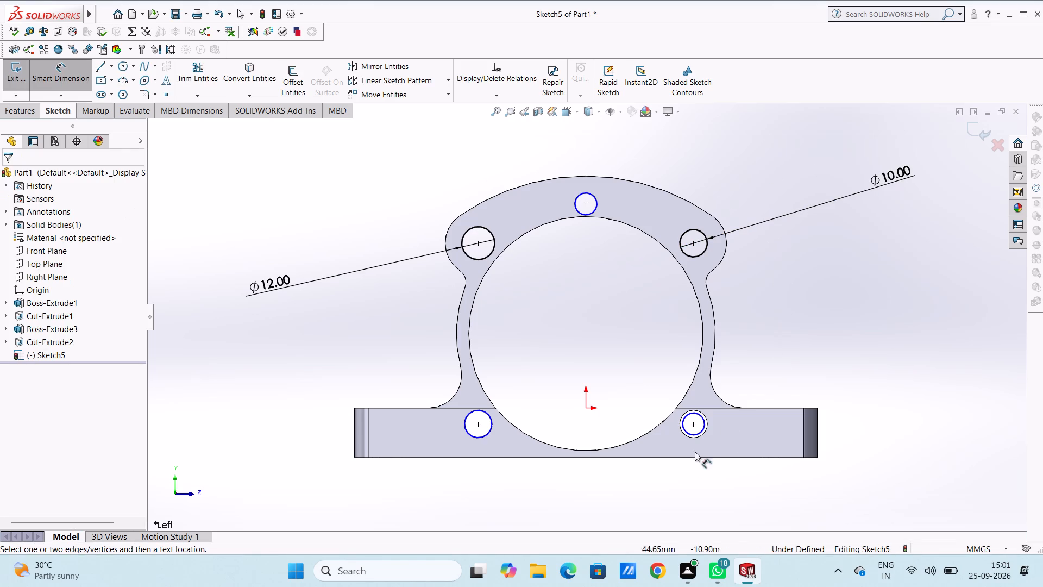
# Dimension the lower-right circle's diameter as 10 mm.
pyautogui.click(702, 428)
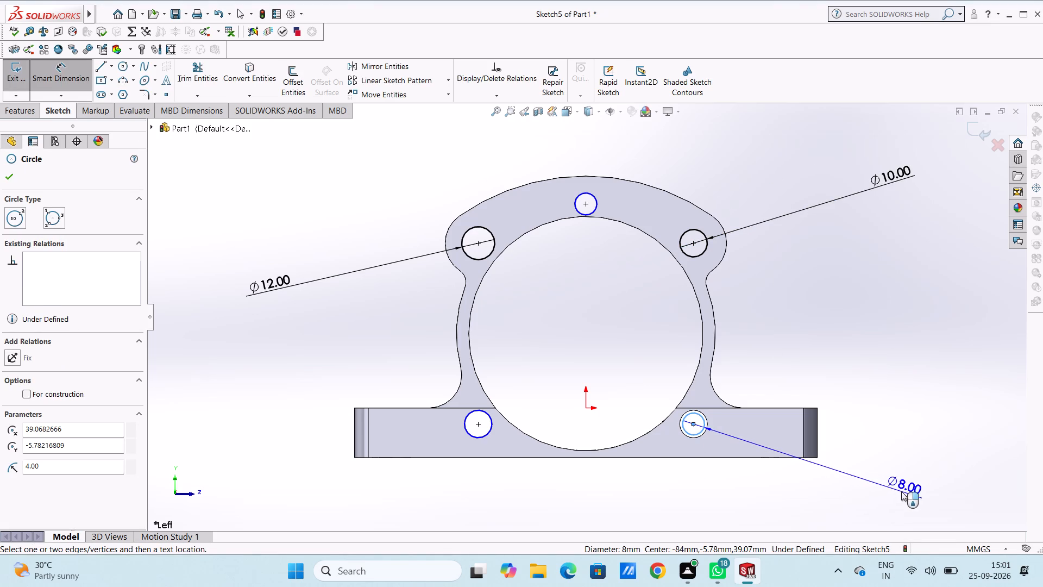
pyautogui.click(901, 491)
pyautogui.write('10')
pyautogui.press('Return')
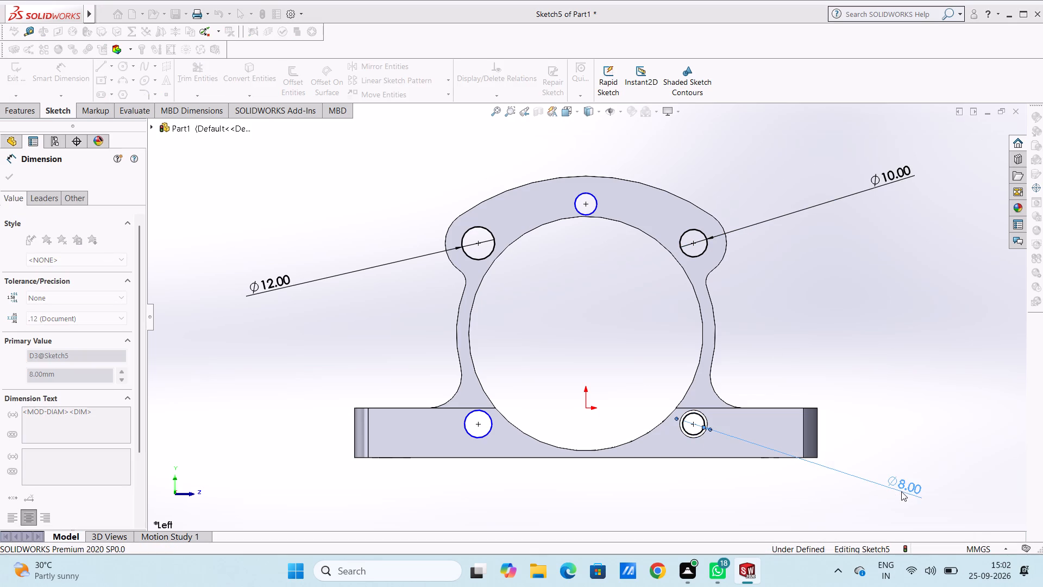
pyautogui.click(904, 373)
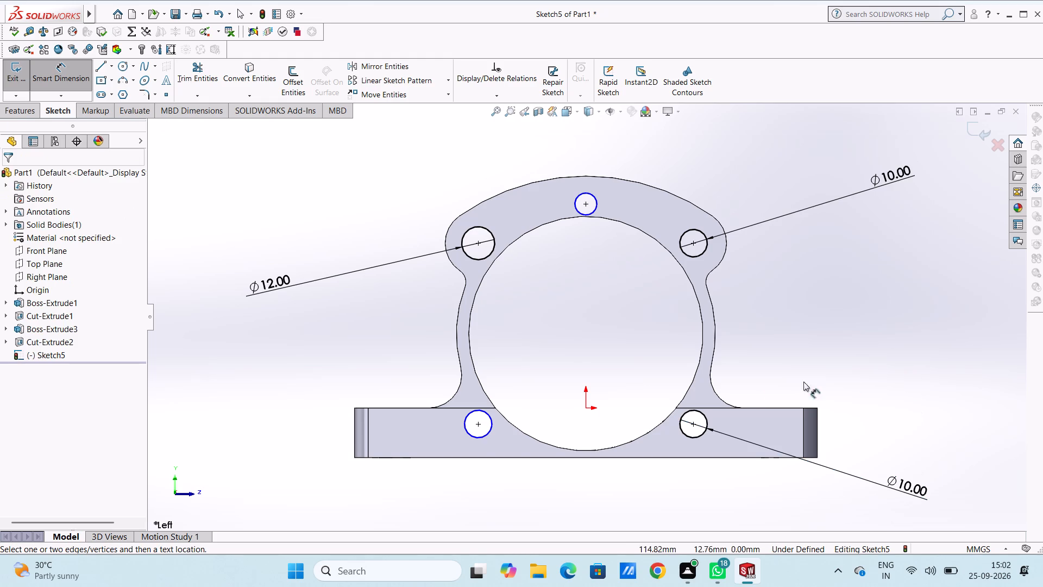
# Dimension the lower-left circle's diameter, keeping its drawn size.
pyautogui.click(482, 435)
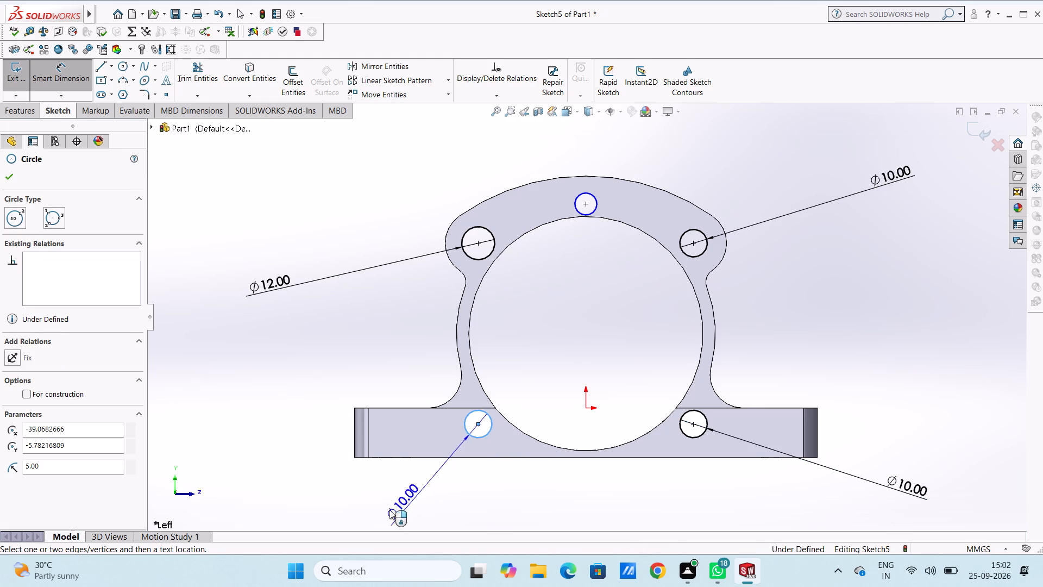
pyautogui.click(289, 473)
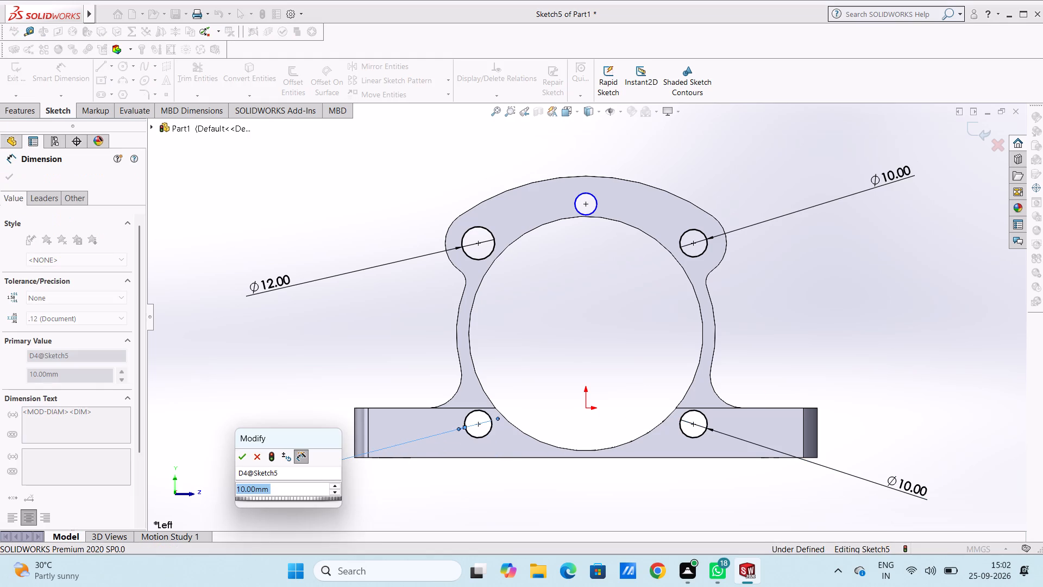
pyautogui.click(244, 457)
pyautogui.click(257, 400)
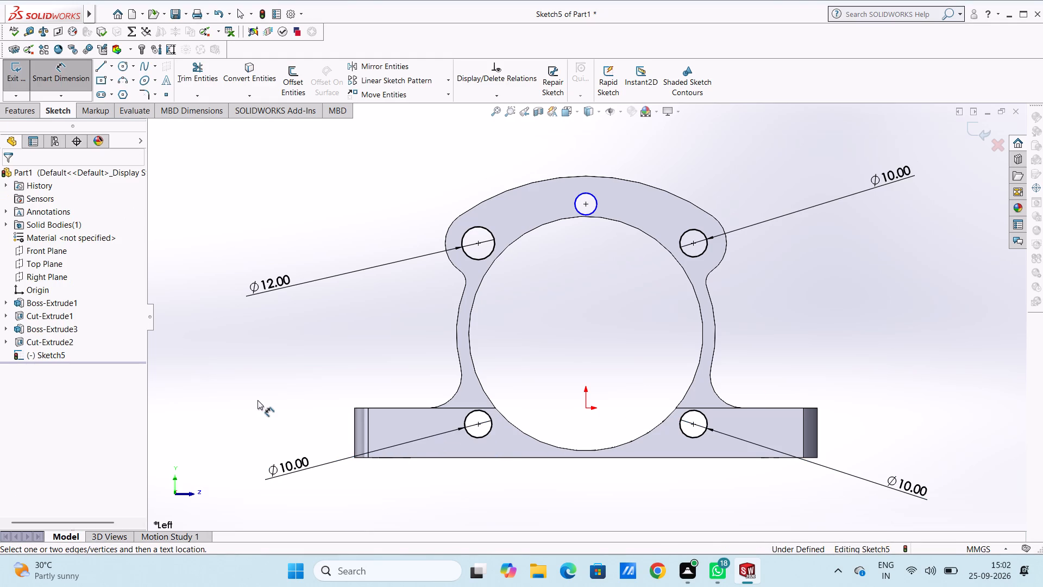
# Dimension the diameter of the circle on the ring's top hole, keeping its drawn size.
pyautogui.moveTo(359, 332); pyautogui.dragTo(372, 340, button='middle')
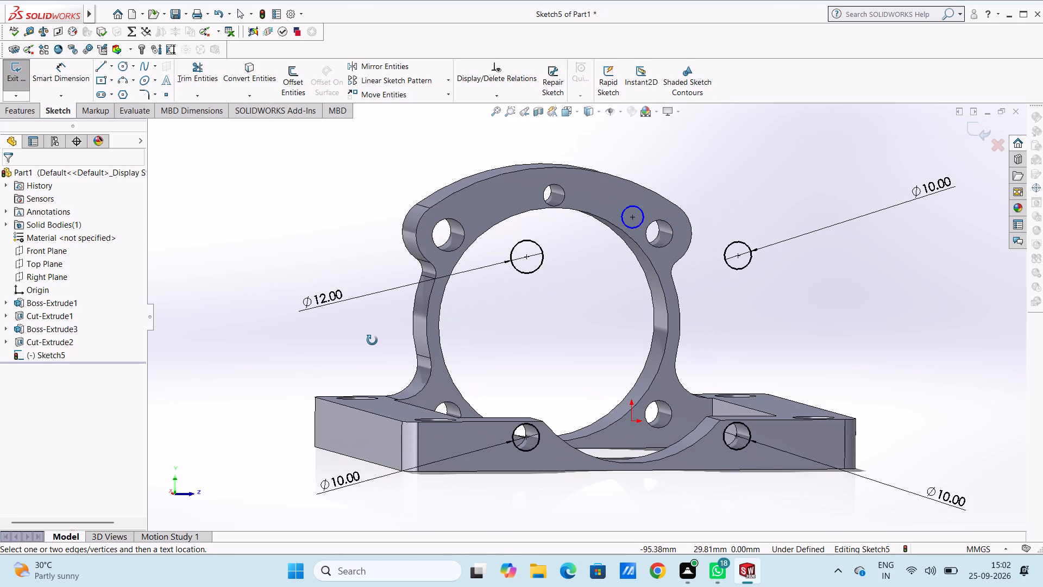
pyautogui.moveTo(372, 340); pyautogui.dragTo(362, 341, button='middle')
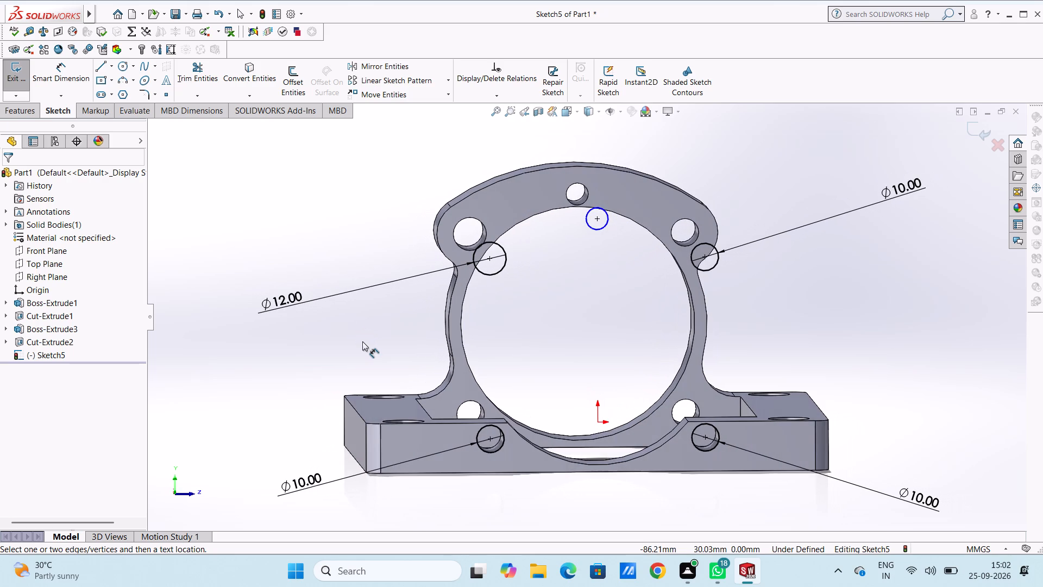
pyautogui.click(601, 226)
pyautogui.click(564, 338)
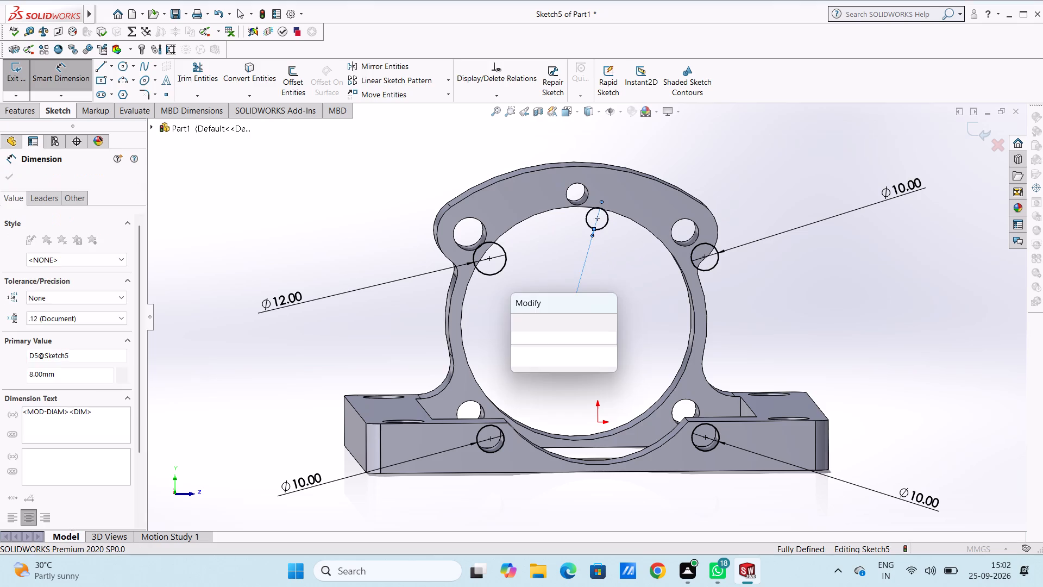
pyautogui.click(512, 321)
pyautogui.click(403, 336)
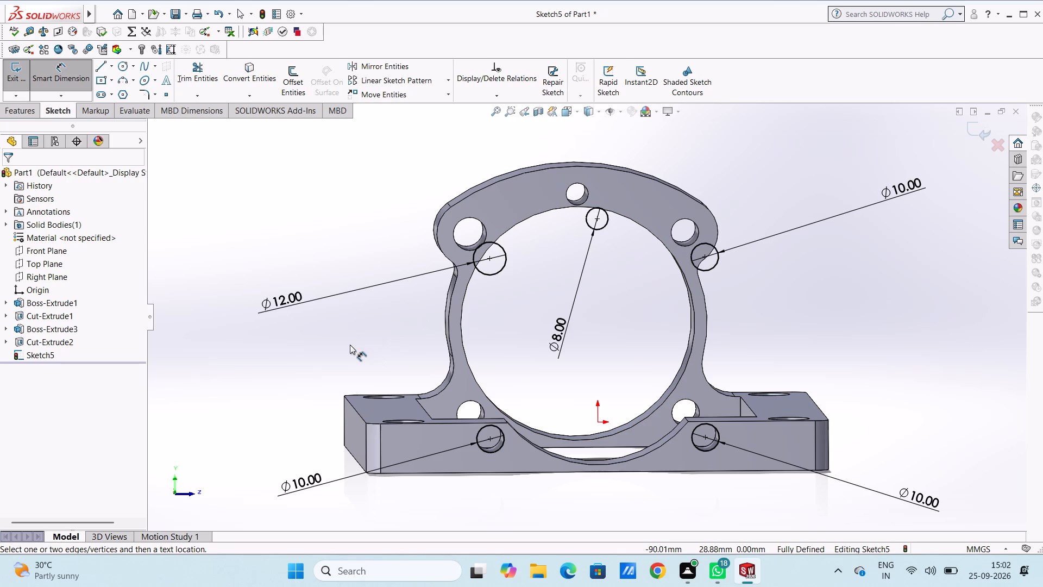
# Set the diameter of the circle on the ring's left lug hole to 10 mm.
pyautogui.doubleClick(280, 304)
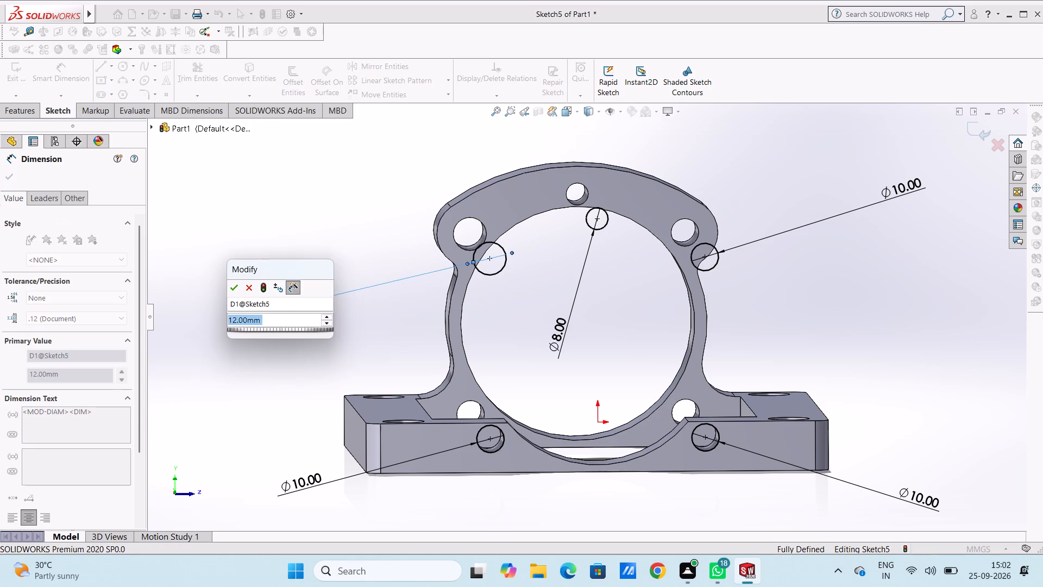
pyautogui.write('10')
pyautogui.press('Return')
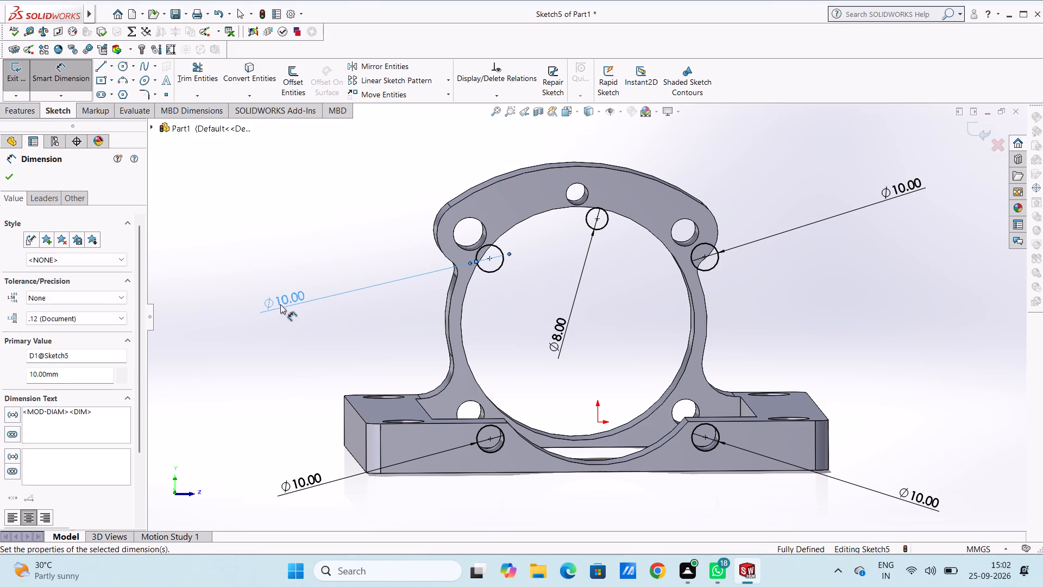
pyautogui.click(286, 328)
# Sketch circles of 12 mm radius centred on the ring's left and right lug holes.
pyautogui.moveTo(286, 323); pyautogui.dragTo(279, 285, button='middle')
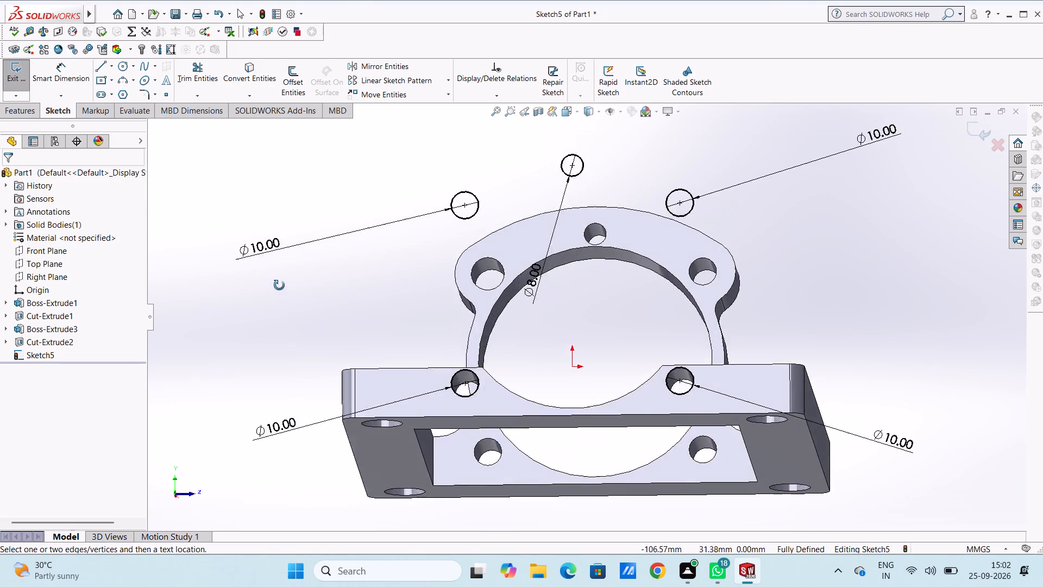
pyautogui.moveTo(279, 285); pyautogui.dragTo(286, 305, button='middle')
pyautogui.hotkey('ctrl', '3')
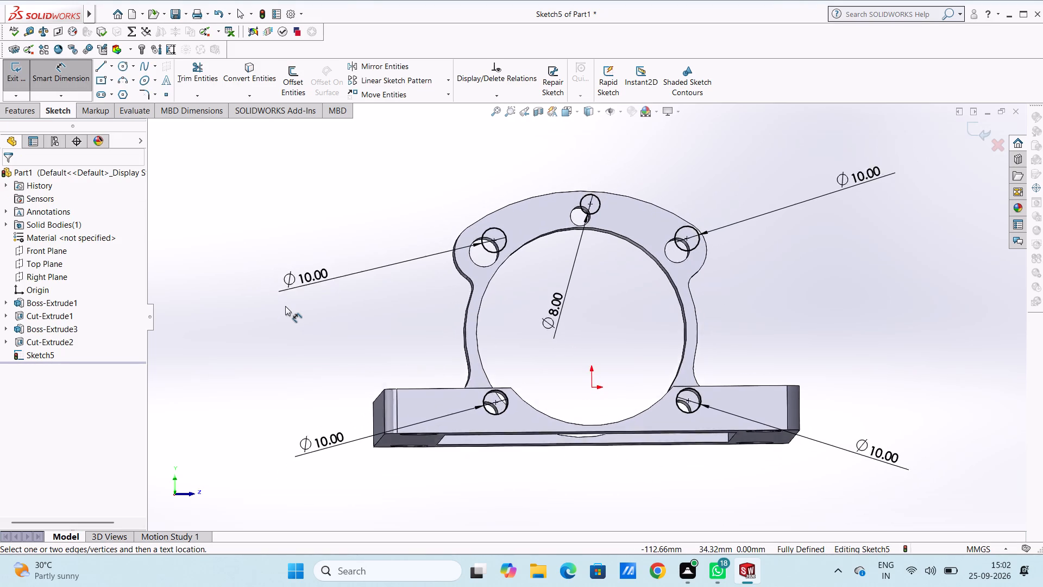
pyautogui.scroll(-2, 690, 230)
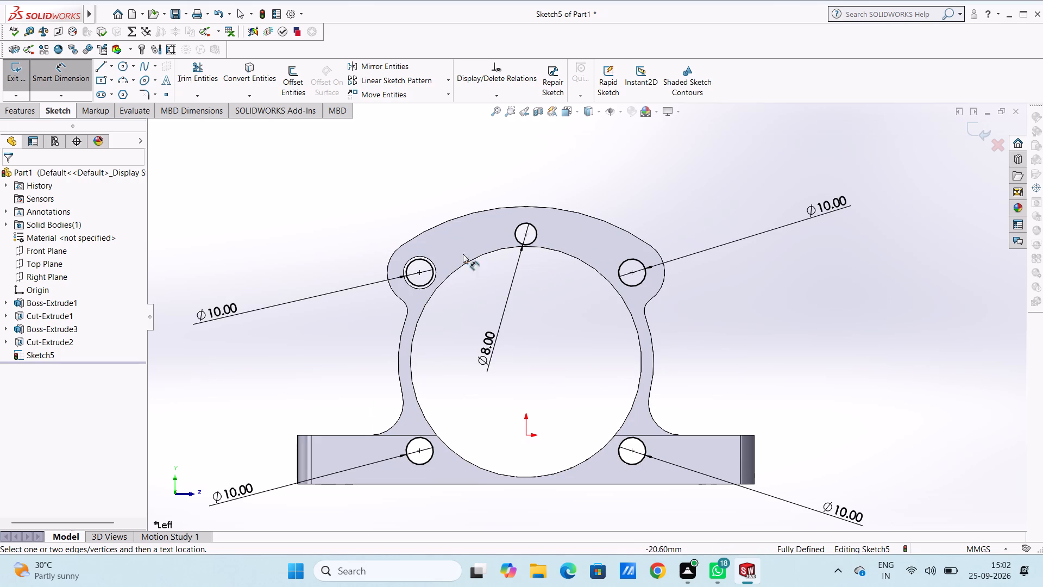
pyautogui.click(119, 65)
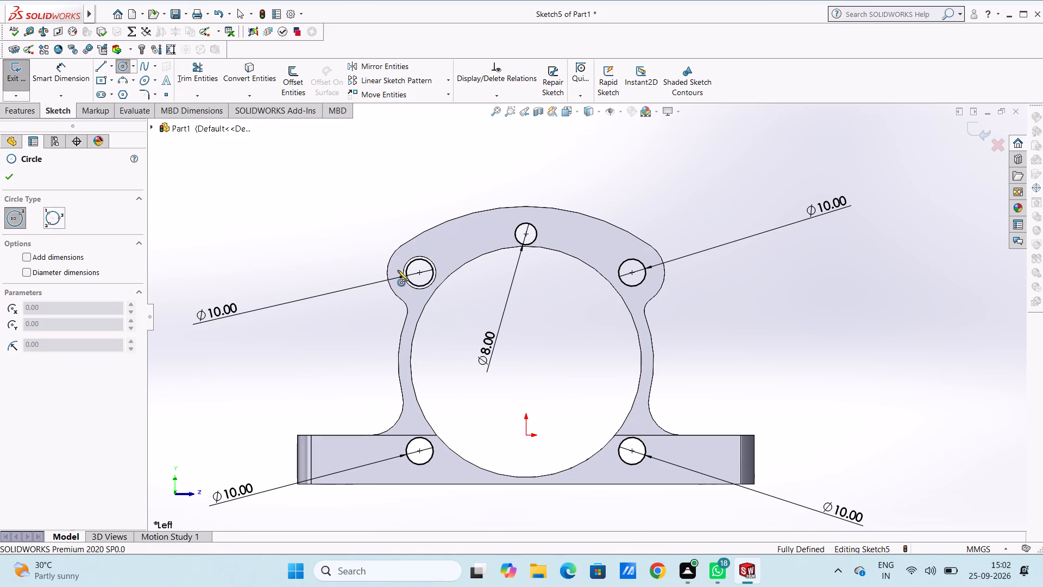
pyautogui.click(418, 272)
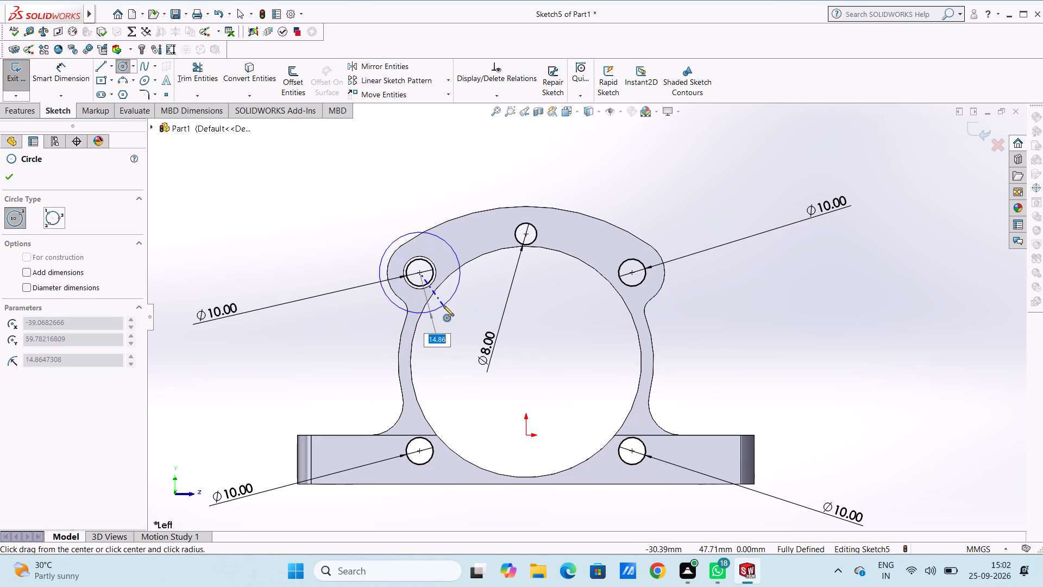
pyautogui.write('12')
pyautogui.press('Return')
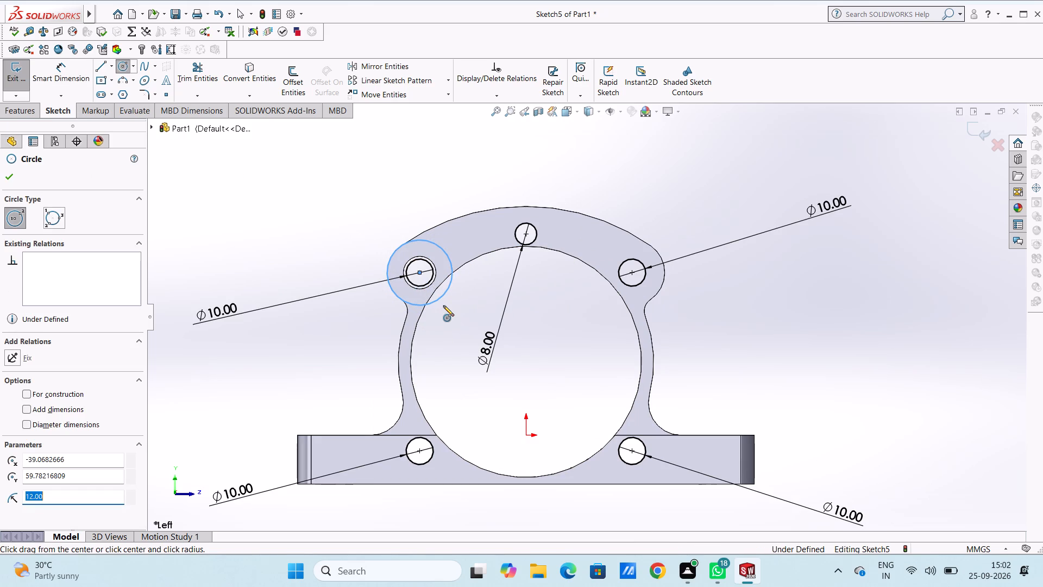
pyautogui.click(631, 273)
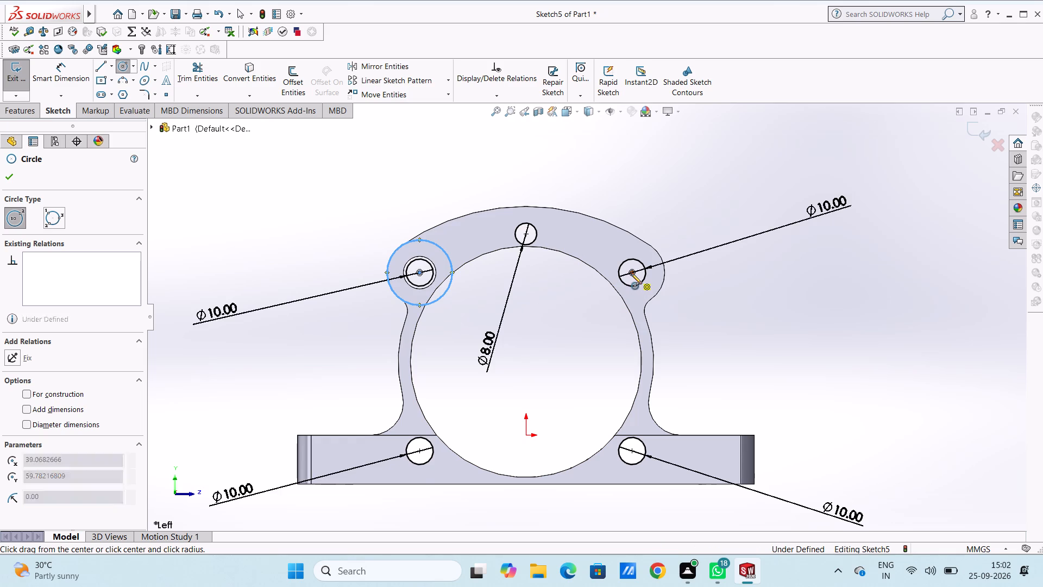
pyautogui.write('12')
pyautogui.press('Return')
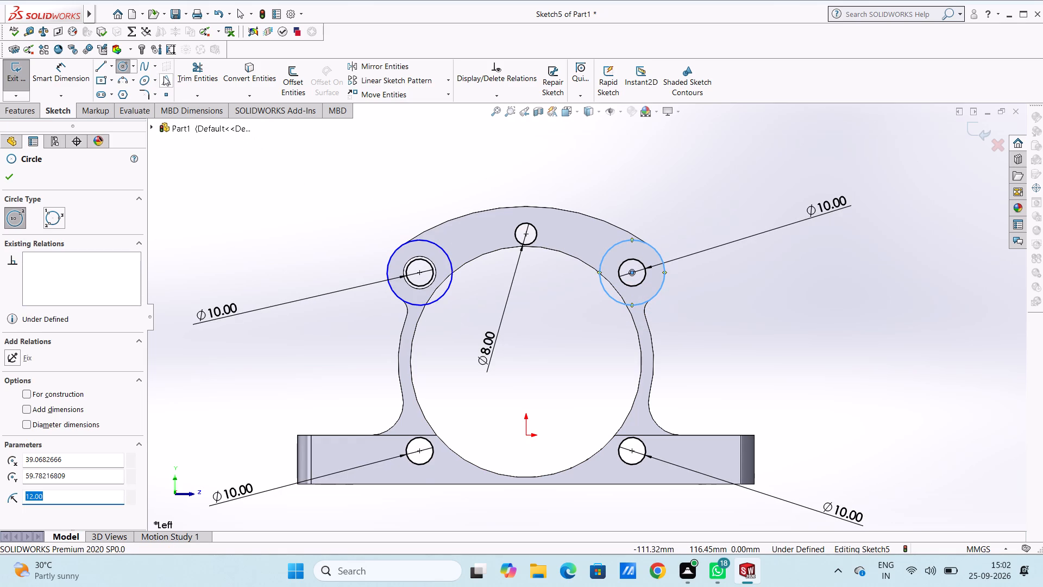
# Sketch an 80 mm radius three-point arc along the ring's top outer edge, from the left lug circle to the right one.
pyautogui.click(123, 80)
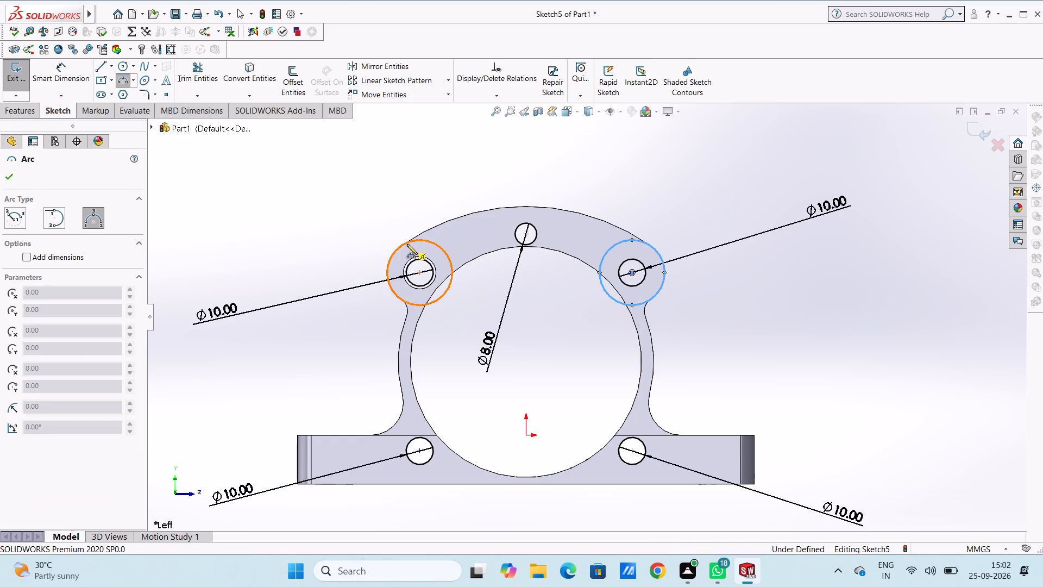
pyautogui.click(401, 245)
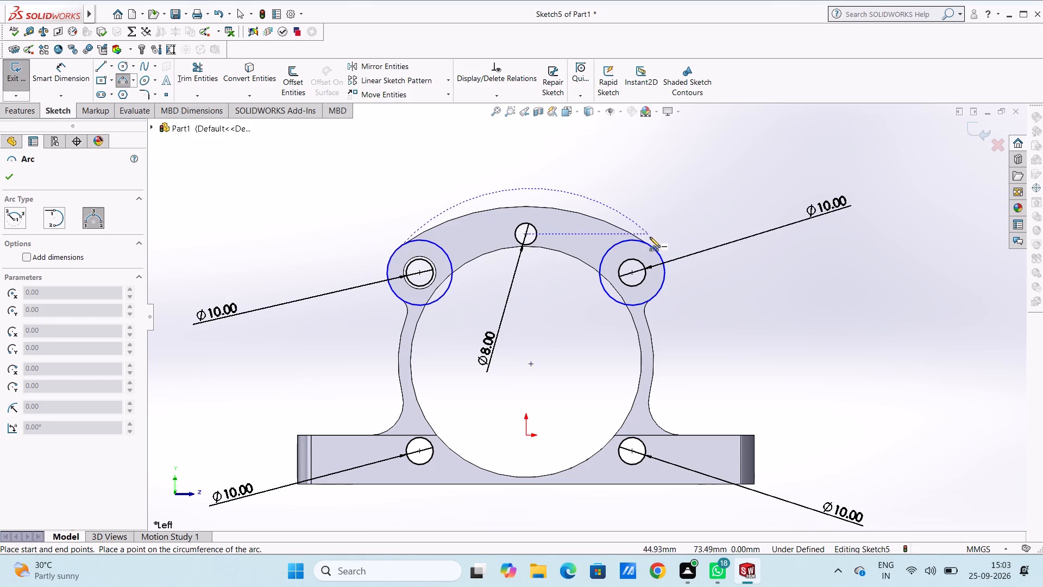
pyautogui.click(651, 245)
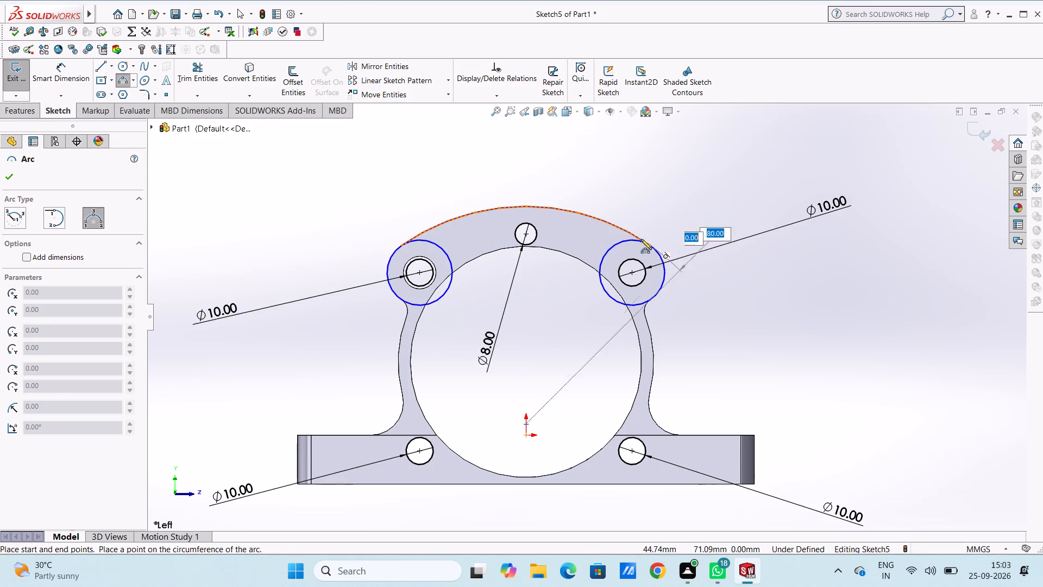
pyautogui.click(638, 239)
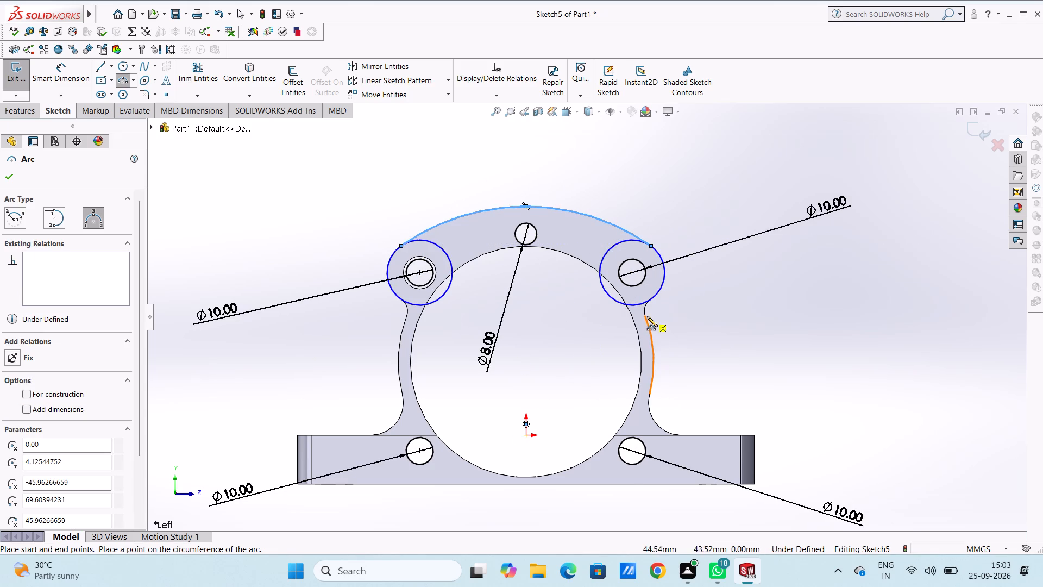
# Sketch a 5 mm radius three-point arc along the small concave edge just below the right lug circle.
pyautogui.scroll(-5, 649, 313)
pyautogui.scroll(-3, 637, 269)
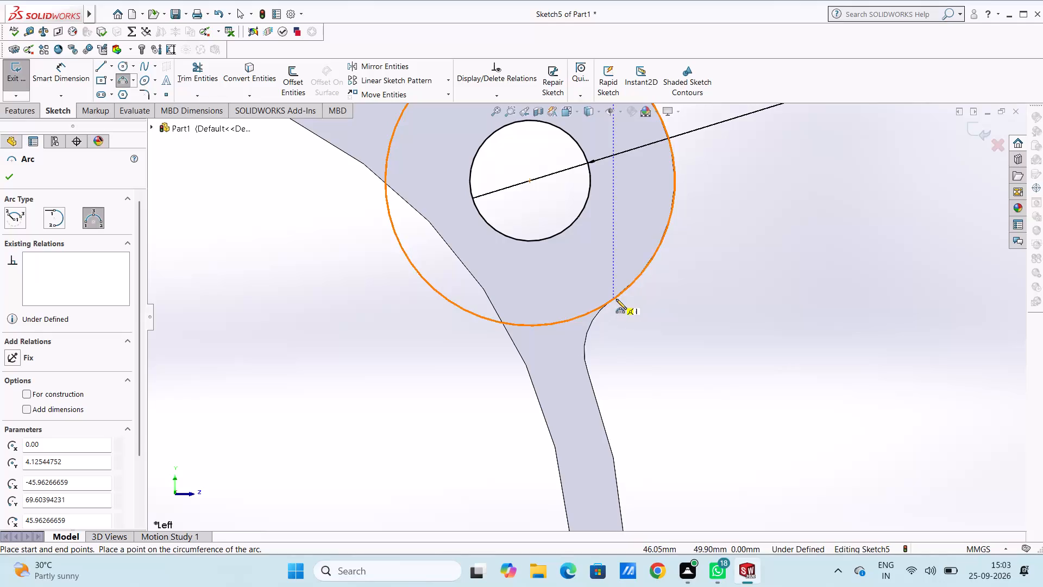
pyautogui.click(612, 299)
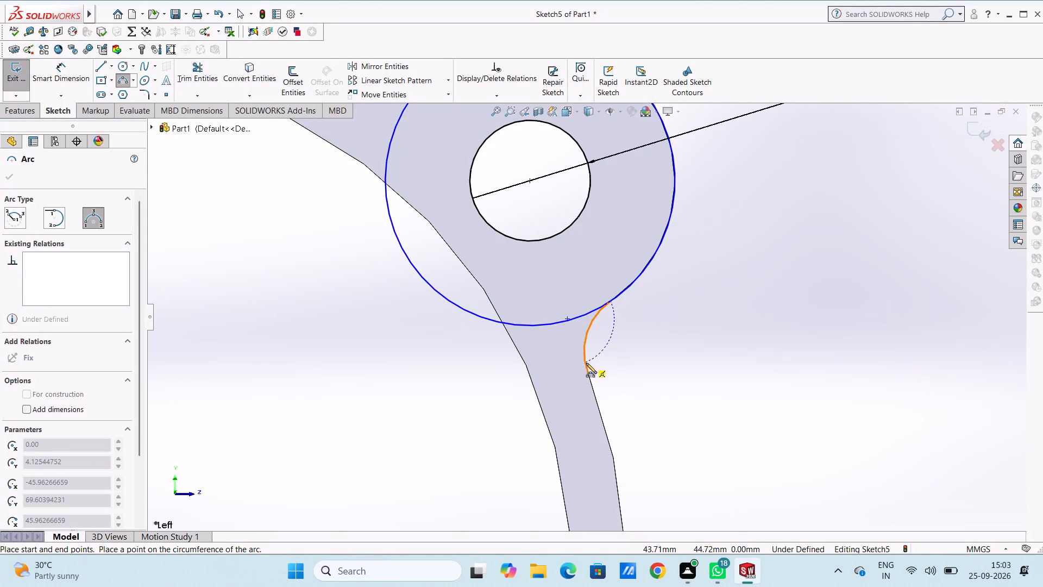
pyautogui.click(589, 374)
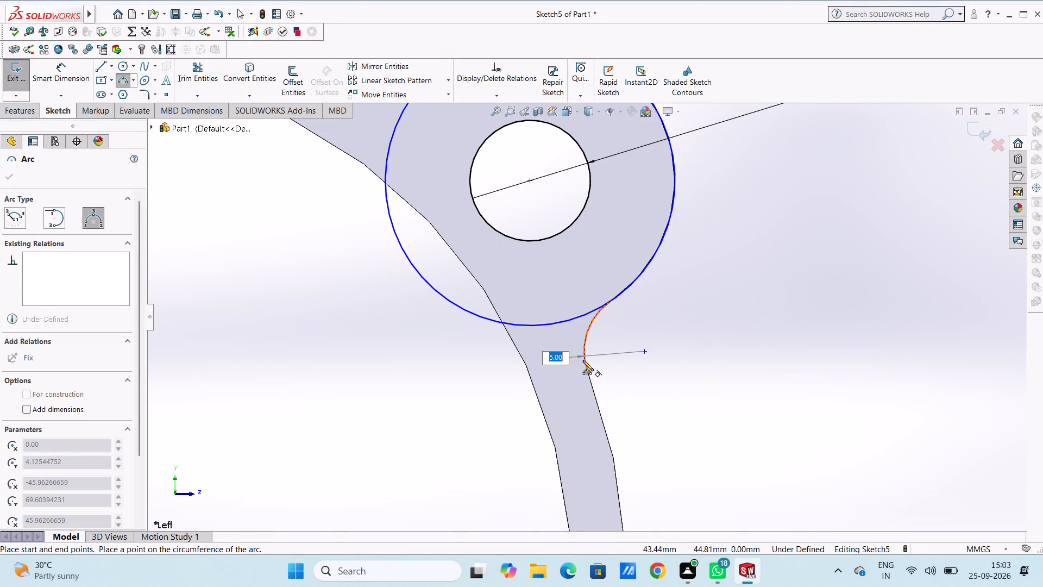
pyautogui.click(583, 360)
# Continue the outline with an arc along the ring's right outer edge and a 12 mm radius arc down to the frame's top edge.
pyautogui.scroll(4, 590, 378)
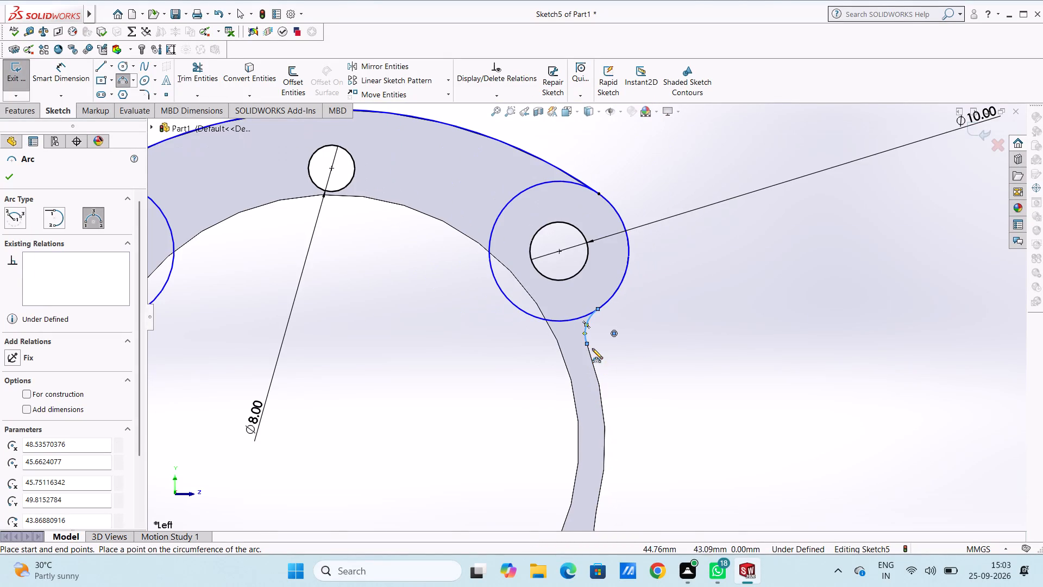
pyautogui.click(586, 345)
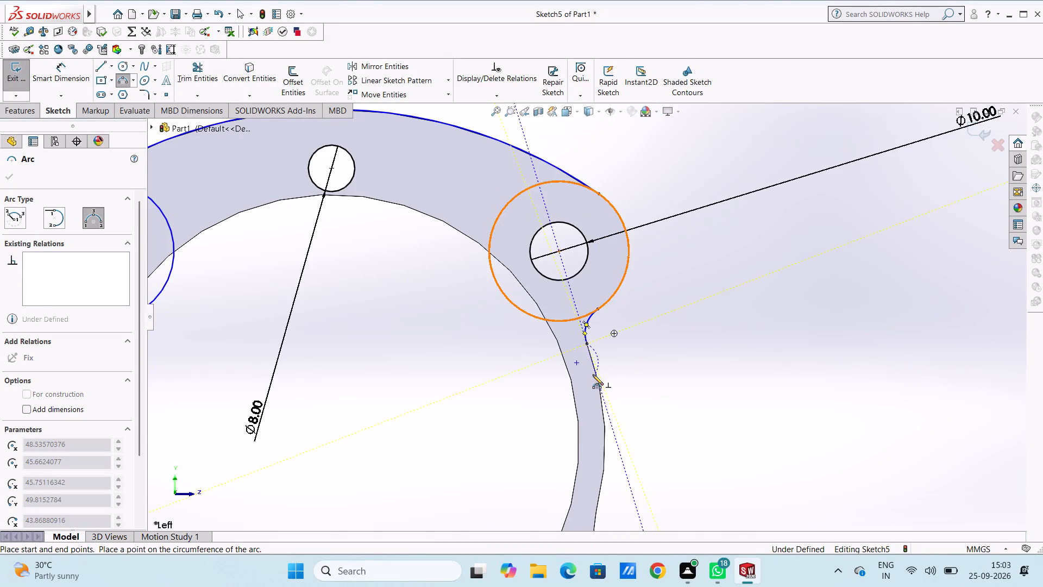
pyautogui.scroll(5, 593, 374)
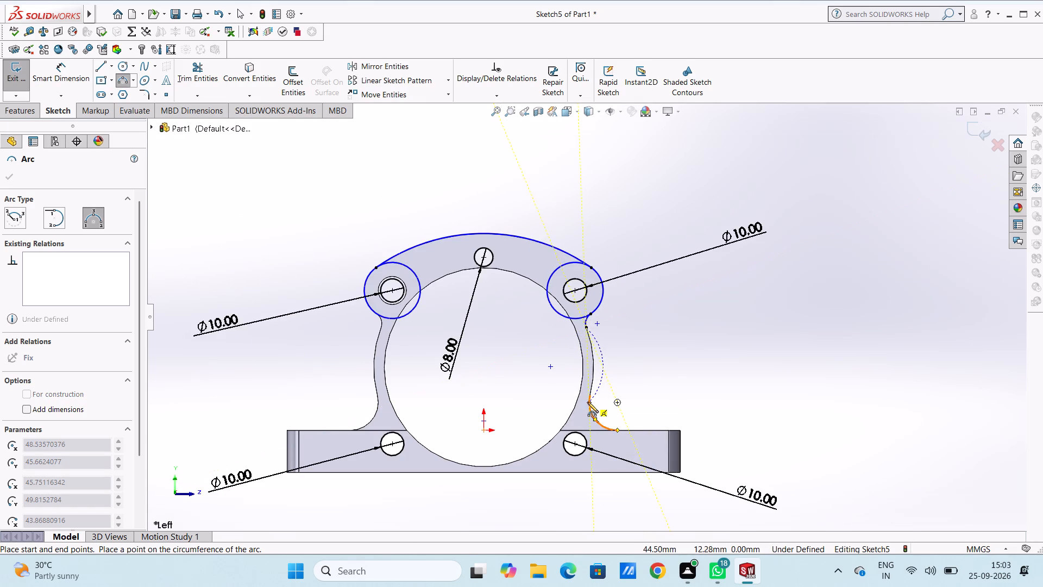
pyautogui.click(590, 395)
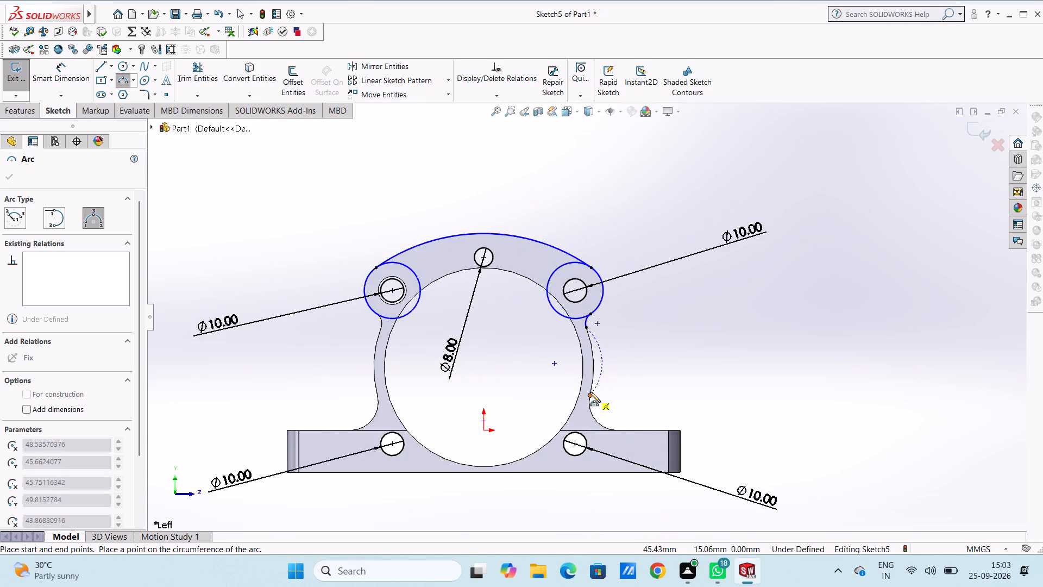
pyautogui.click(590, 385)
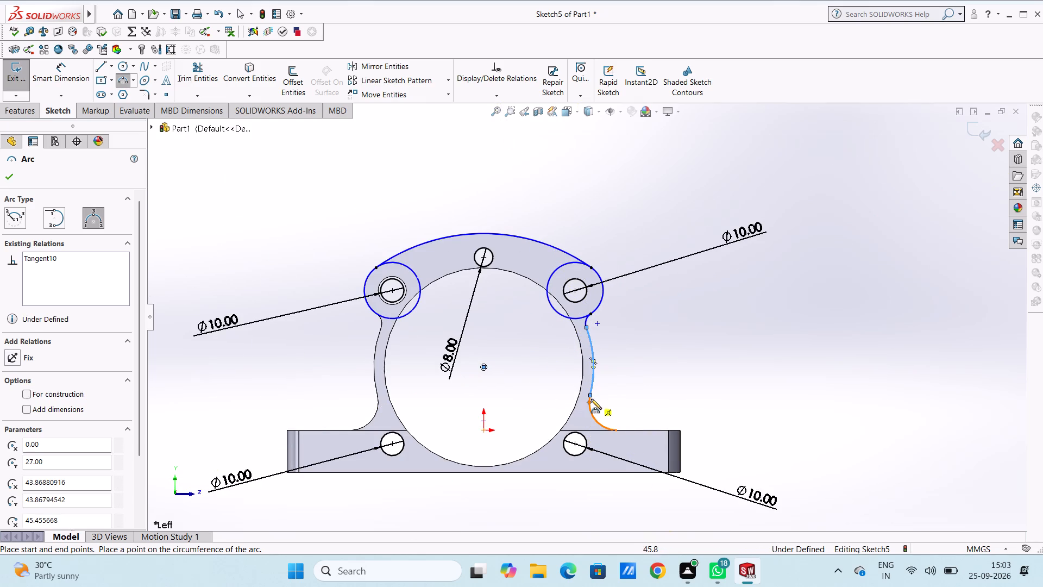
pyautogui.click(590, 396)
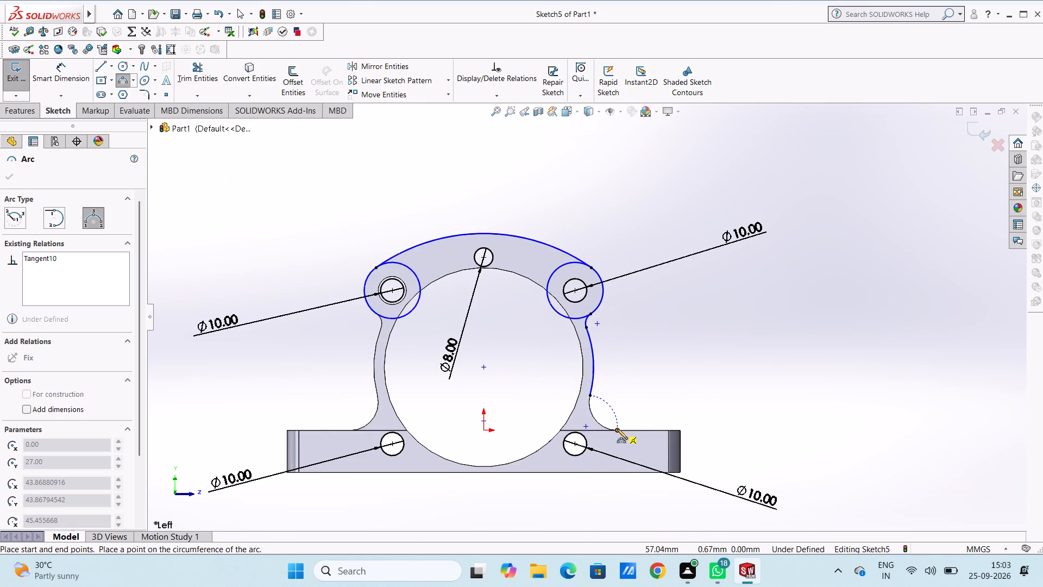
pyautogui.click(617, 429)
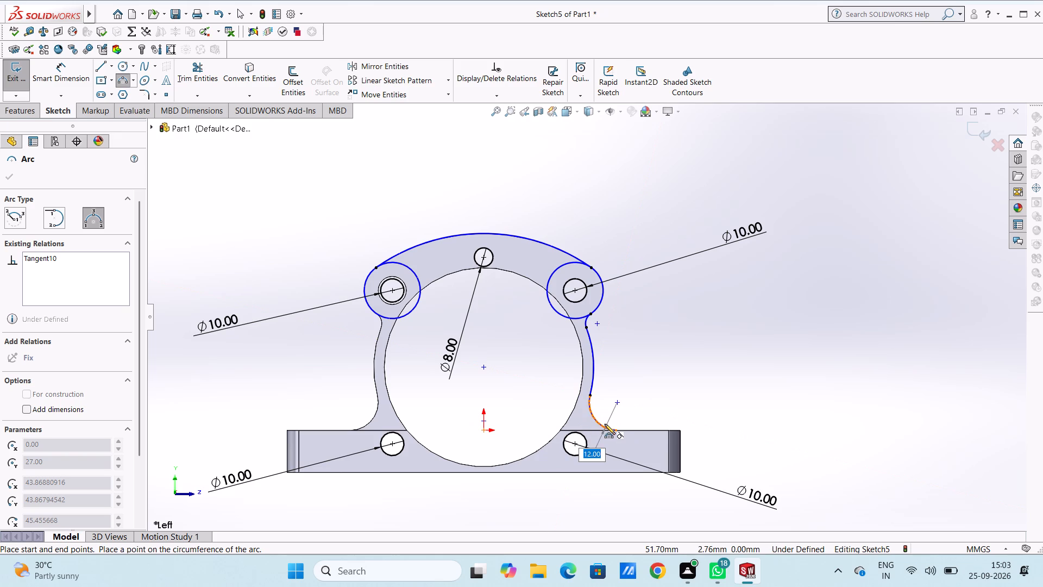
pyautogui.click(605, 424)
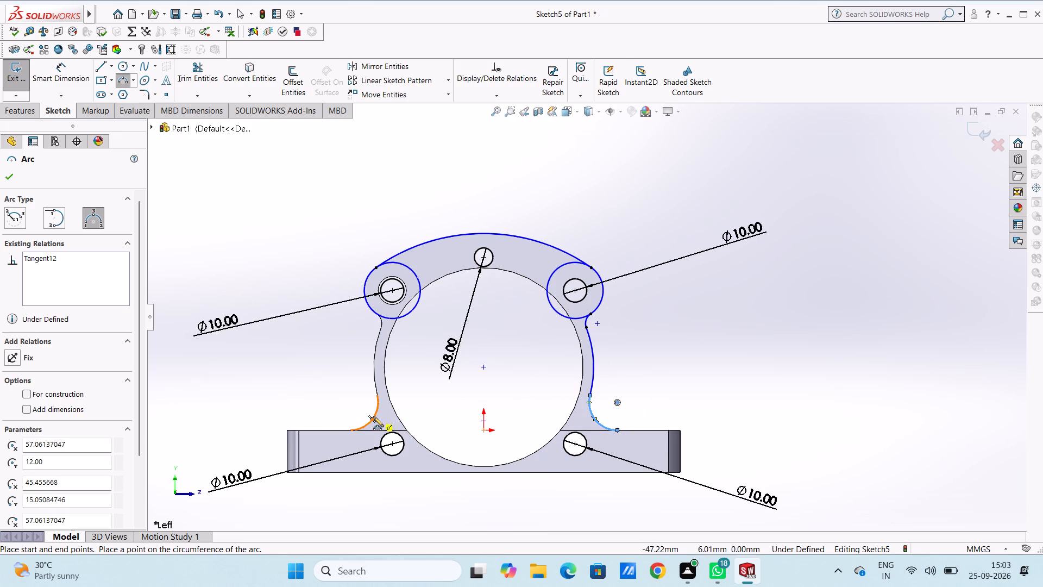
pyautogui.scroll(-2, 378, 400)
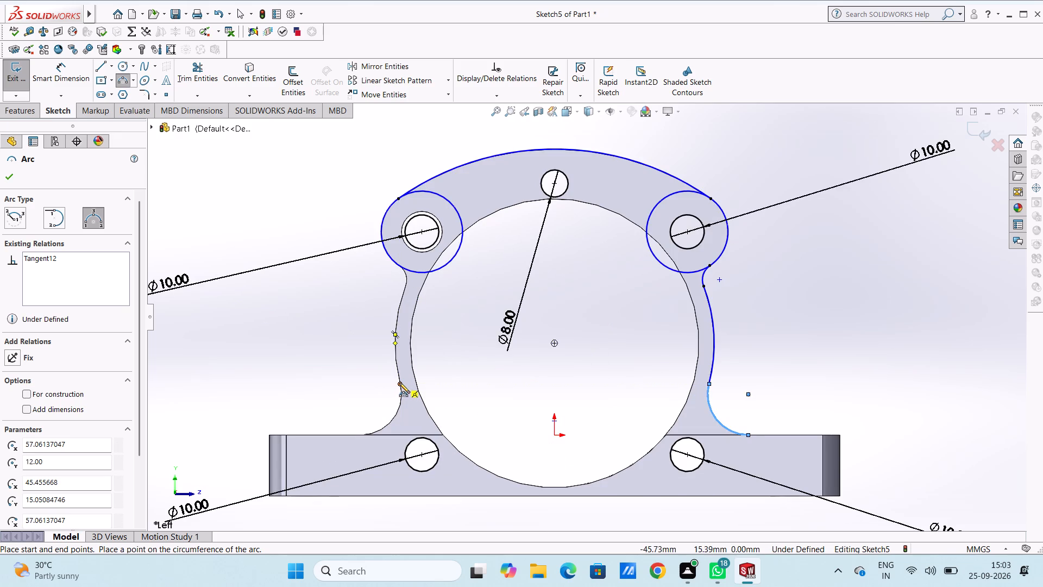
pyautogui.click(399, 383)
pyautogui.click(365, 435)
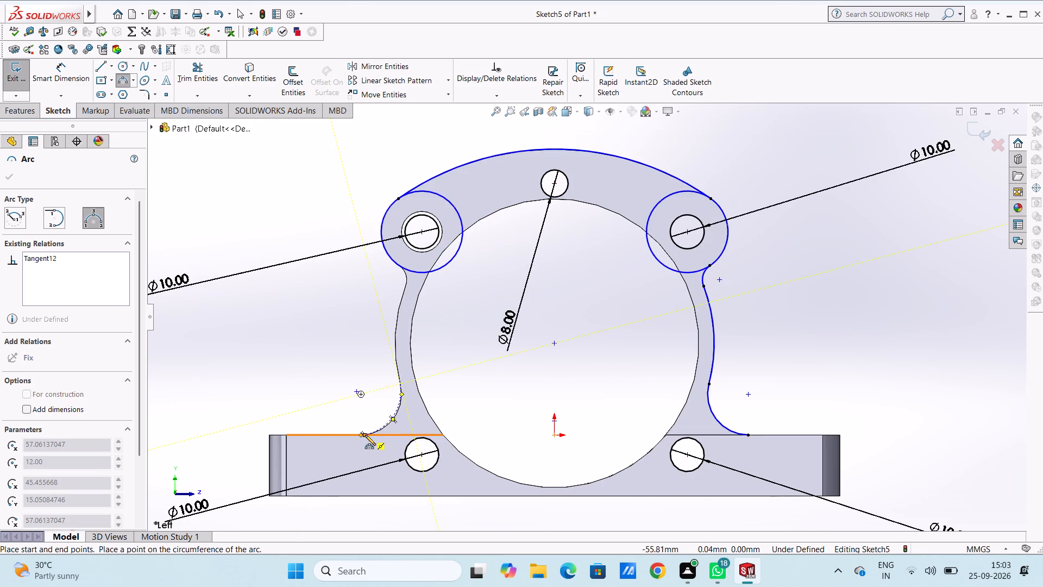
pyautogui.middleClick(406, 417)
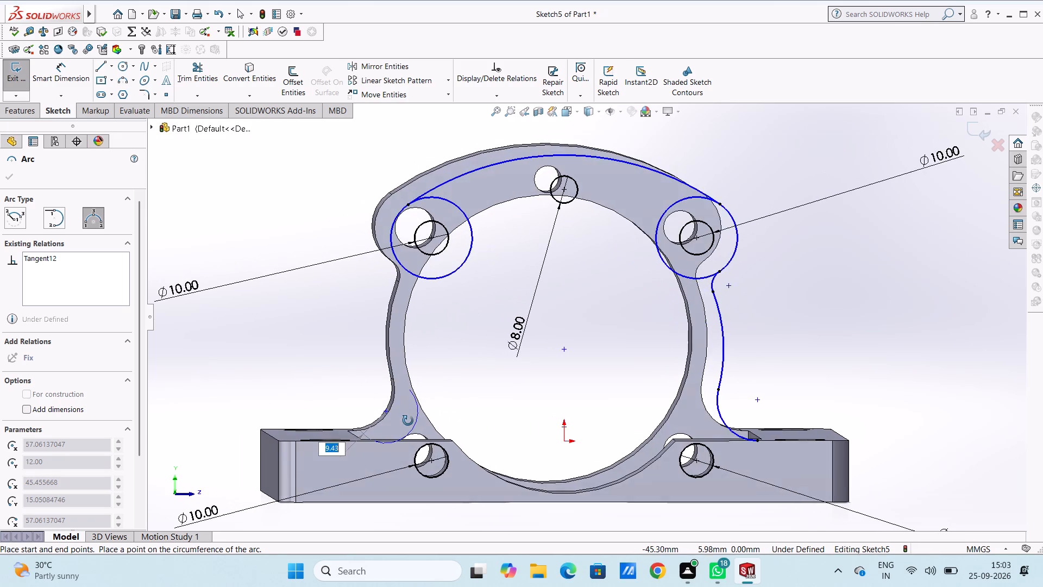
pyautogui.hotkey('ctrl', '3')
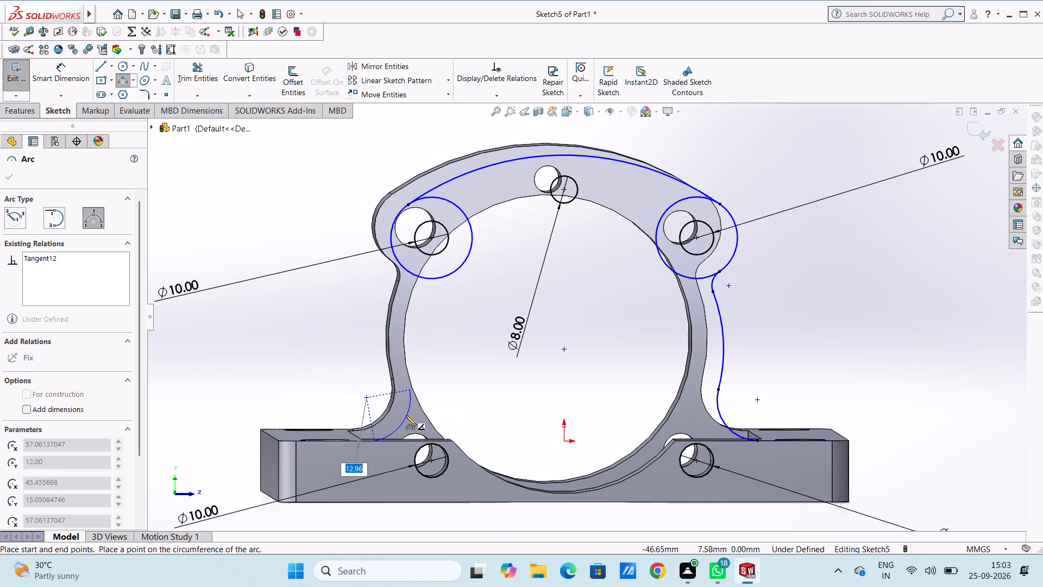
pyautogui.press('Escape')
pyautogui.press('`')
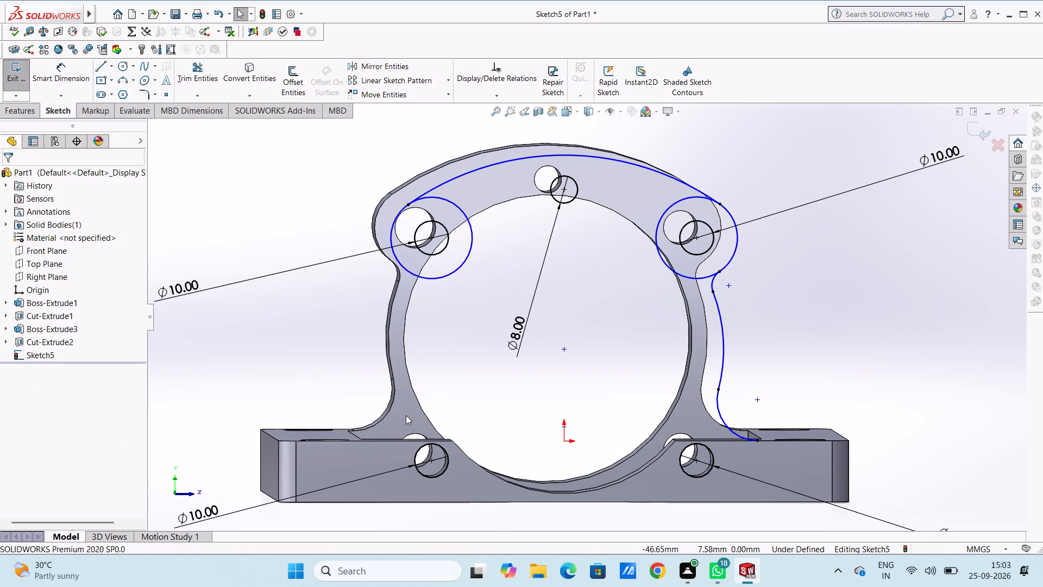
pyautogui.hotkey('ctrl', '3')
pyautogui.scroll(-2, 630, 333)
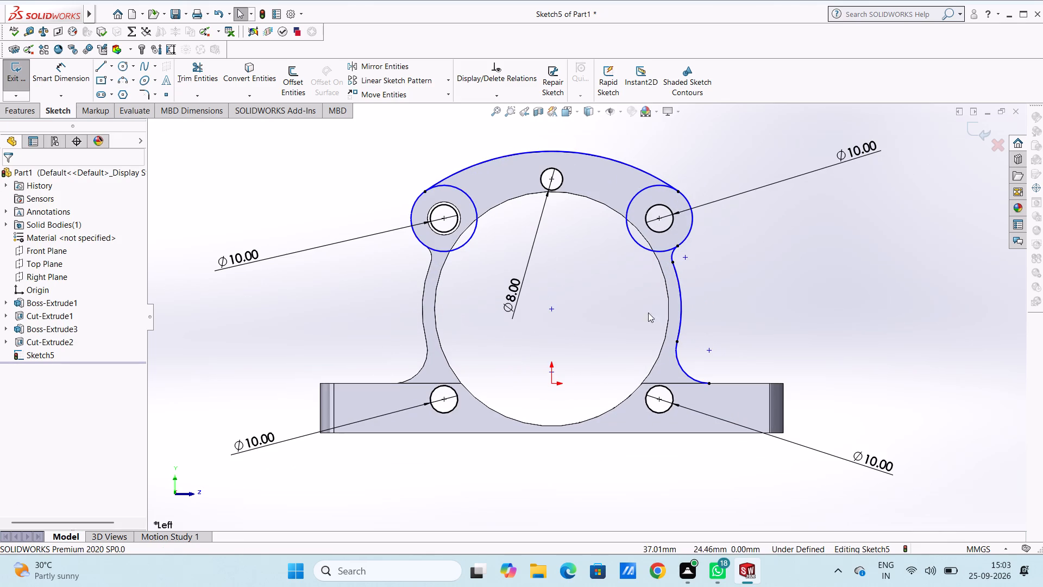
# Sketch a 12 mm radius three-point arc from the frame's top edge up the ring's left foot.
pyautogui.click(121, 82)
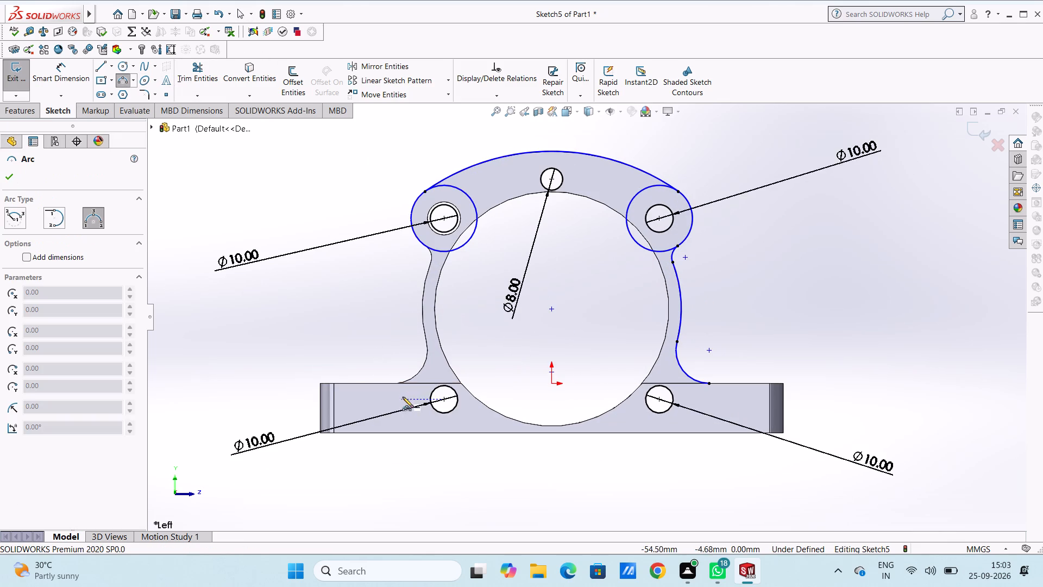
pyautogui.scroll(-5, 446, 362)
pyautogui.scroll(1, 429, 364)
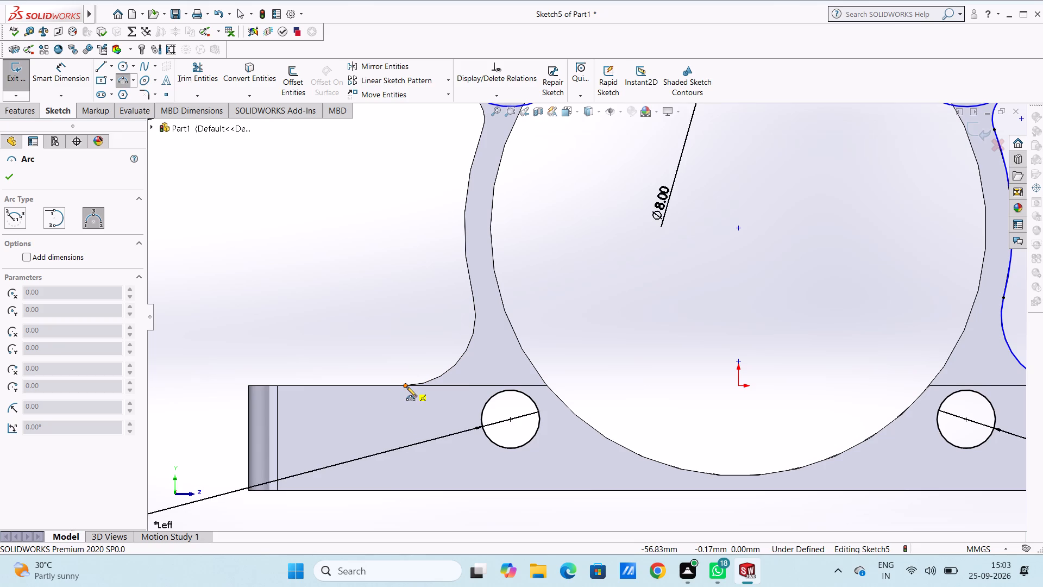
pyautogui.click(406, 386)
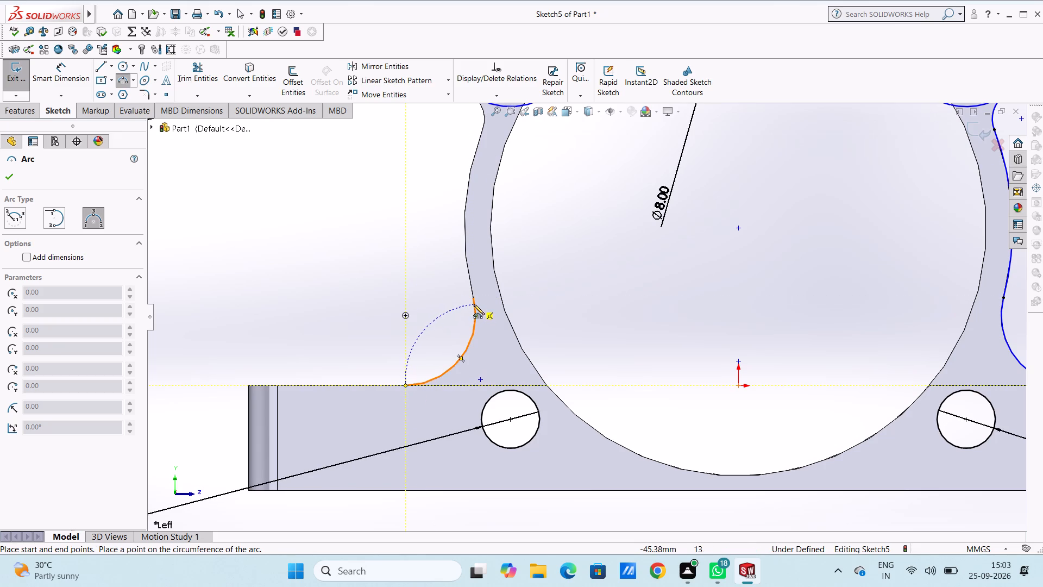
pyautogui.click(472, 298)
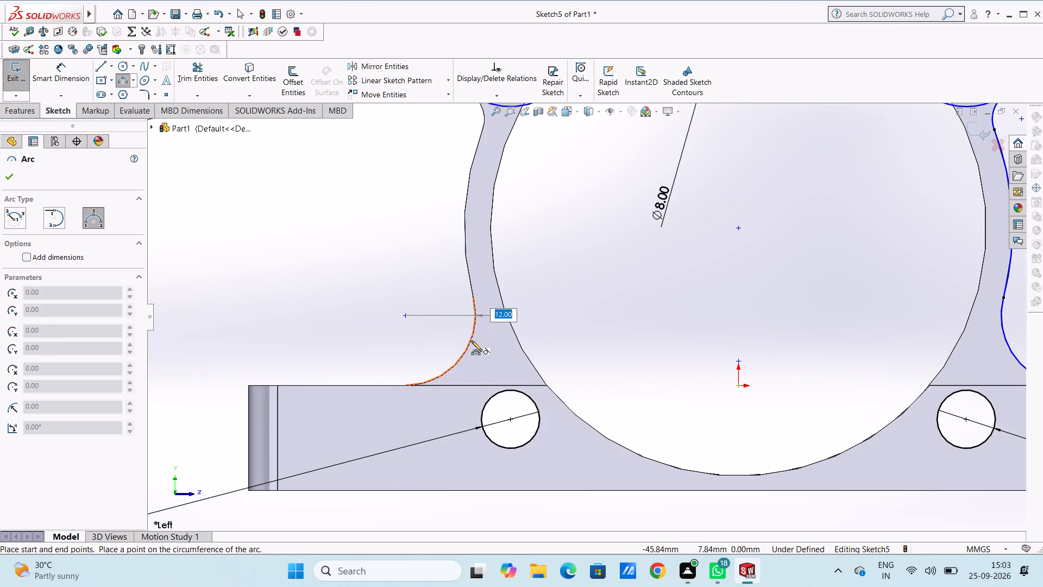
pyautogui.click(472, 341)
# Continue the left outline with a 5 mm radius arc below the lug circle and a 47 mm radius arc down to the foot arc.
pyautogui.scroll(4, 629, 228)
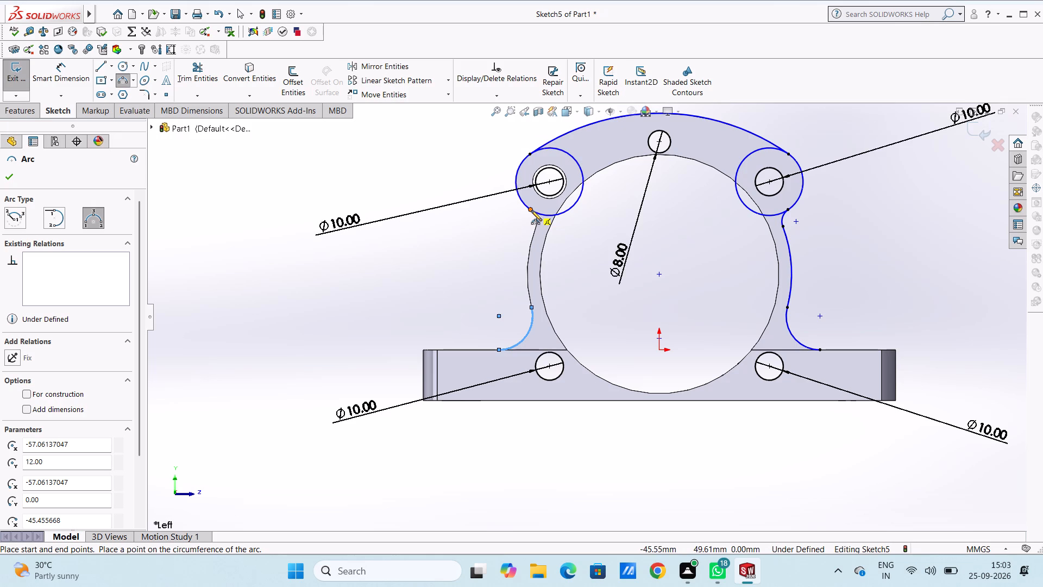
pyautogui.click(531, 210)
pyautogui.click(536, 226)
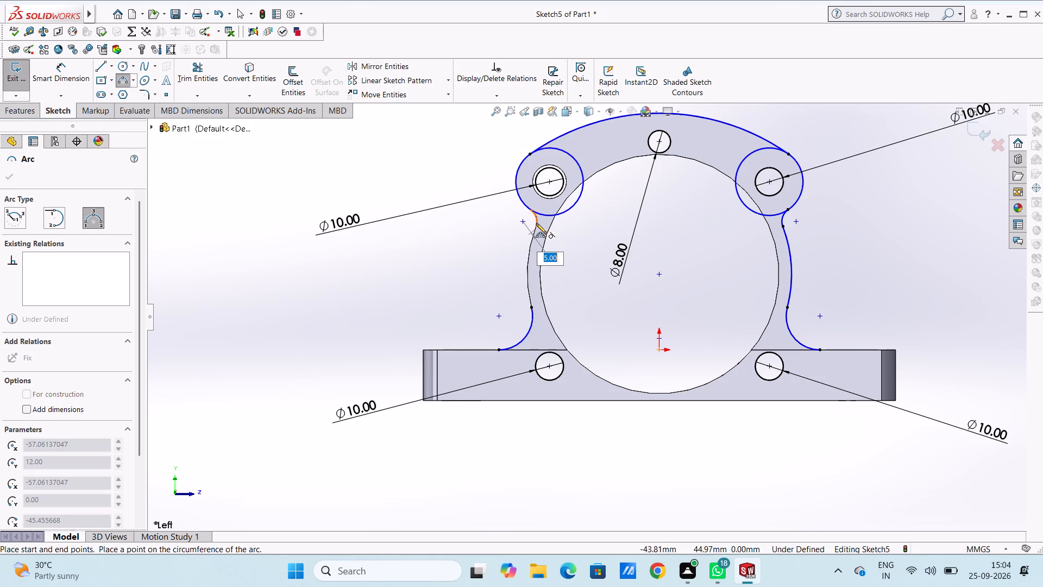
pyautogui.click(536, 223)
pyautogui.click(535, 227)
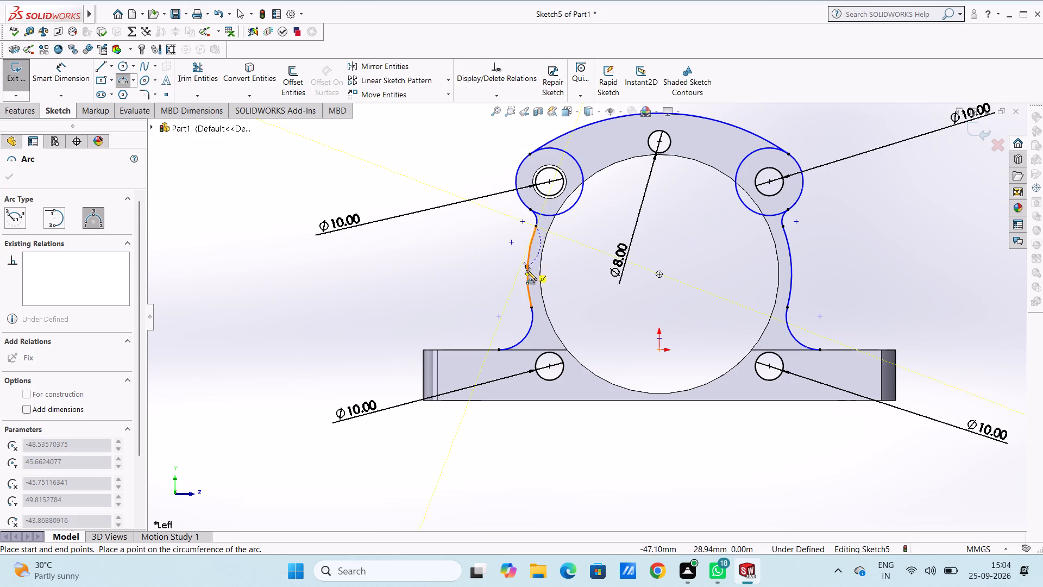
pyautogui.click(532, 309)
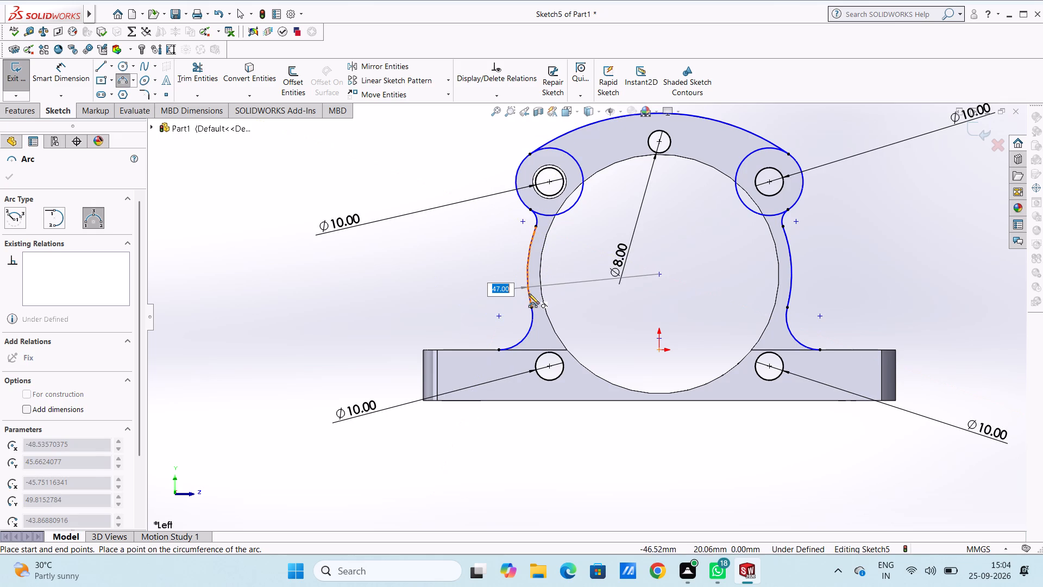
pyautogui.click(529, 293)
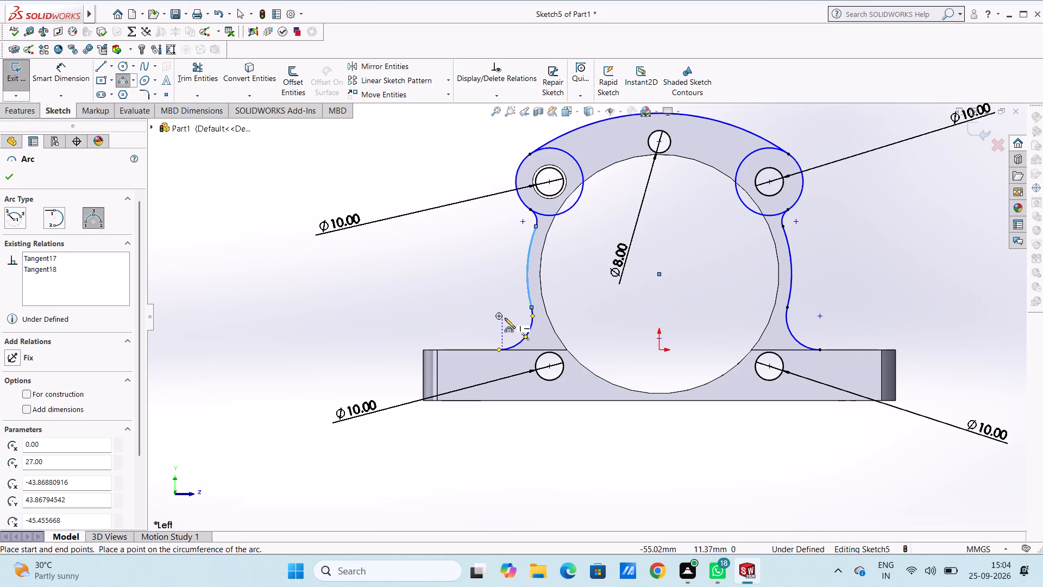
pyautogui.press('Escape')
pyautogui.press('Escape')
pyautogui.press('Escape')
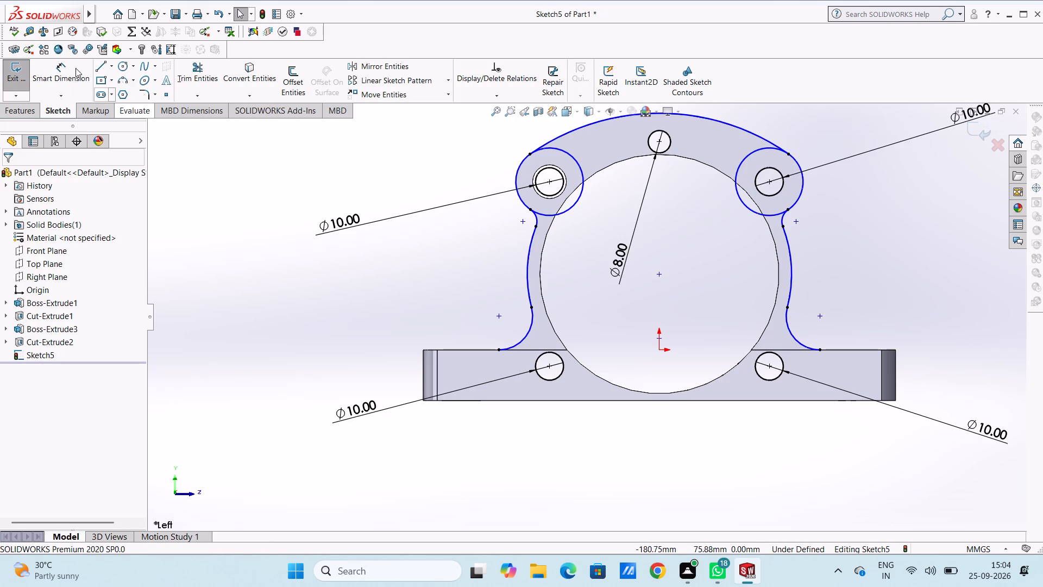
# Close the outline with an 18 mm vertical line below each foot arc, joined by a horizontal line along the frame's bottom edge.
pyautogui.click(99, 67)
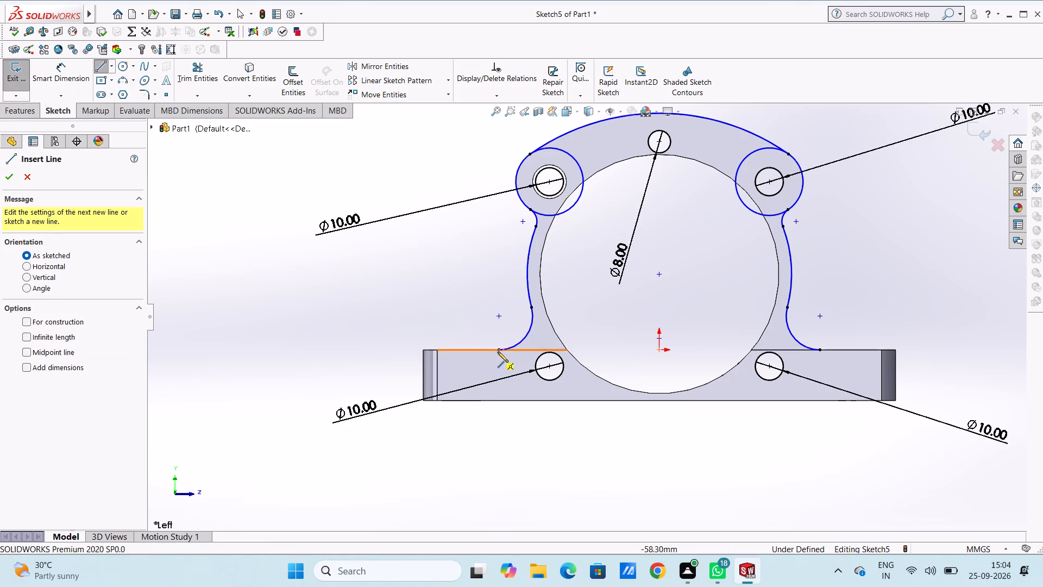
pyautogui.click(498, 350)
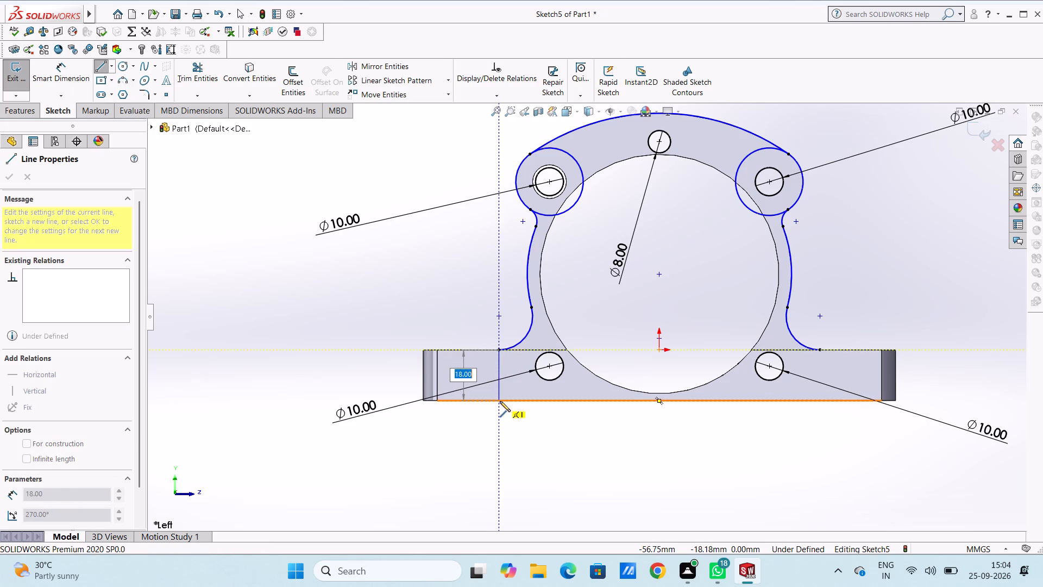
pyautogui.click(499, 401)
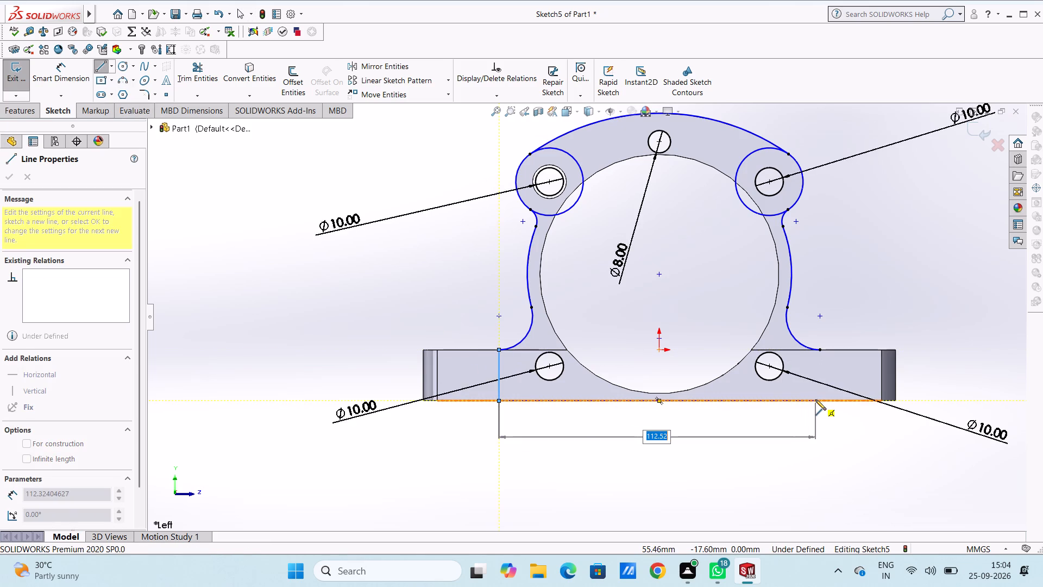
pyautogui.click(819, 400)
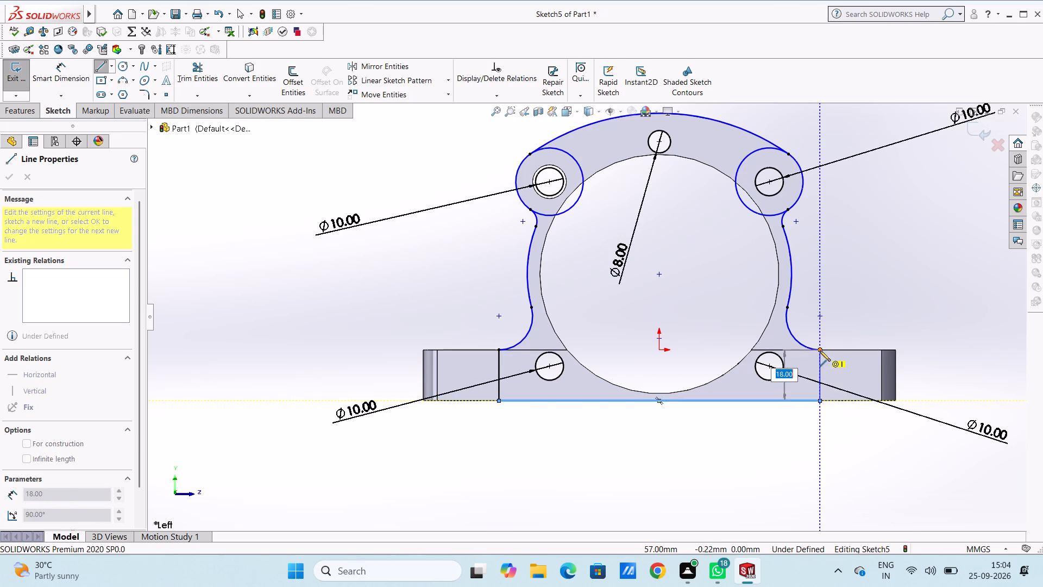
pyautogui.click(820, 351)
pyautogui.press('Escape')
pyautogui.press('Escape')
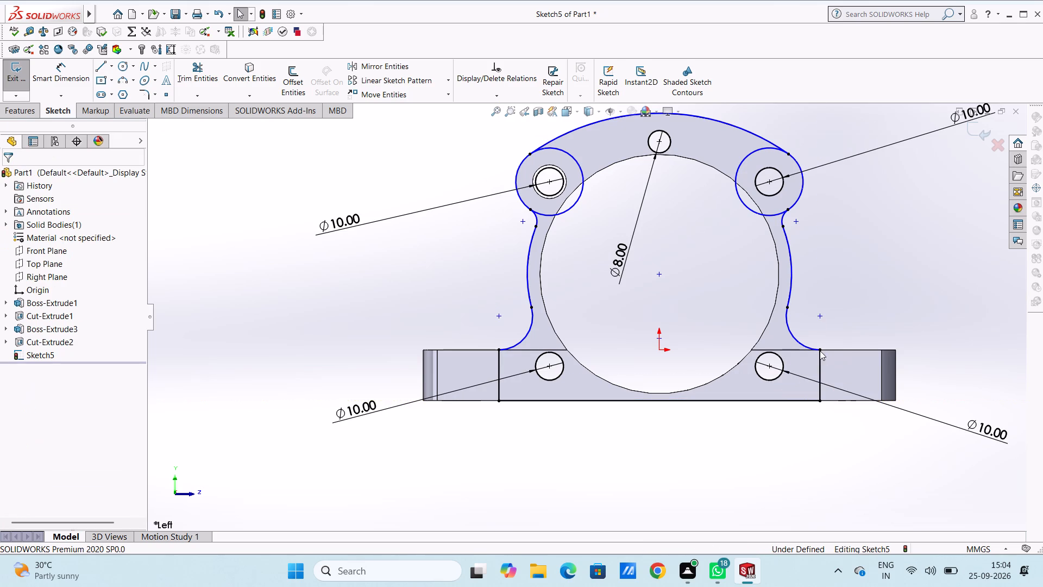
# Dimension the diameters of the larger circles around the left and right lug holes.
pyautogui.scroll(2, 820, 351)
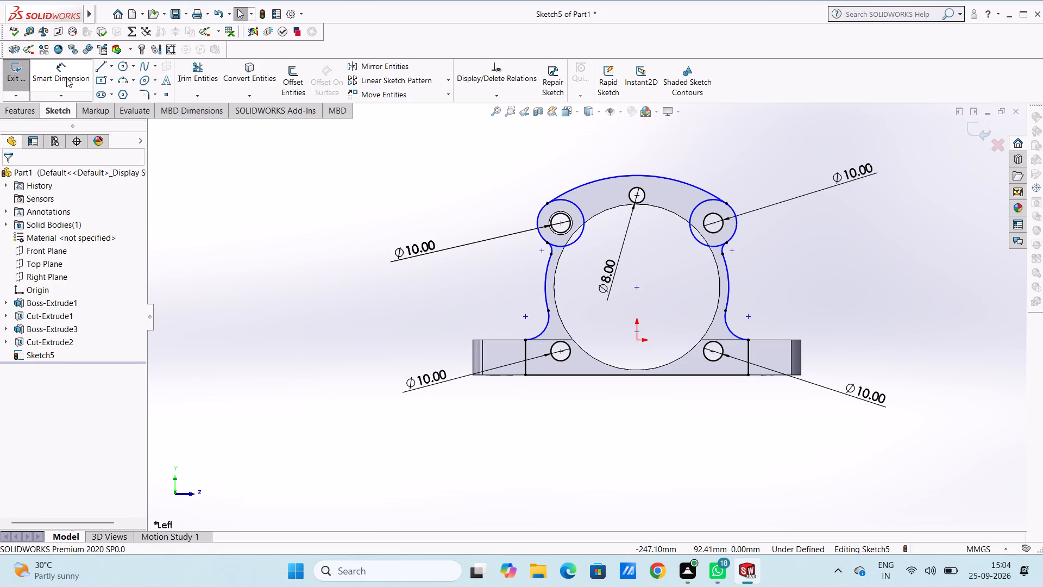
pyautogui.click(67, 80)
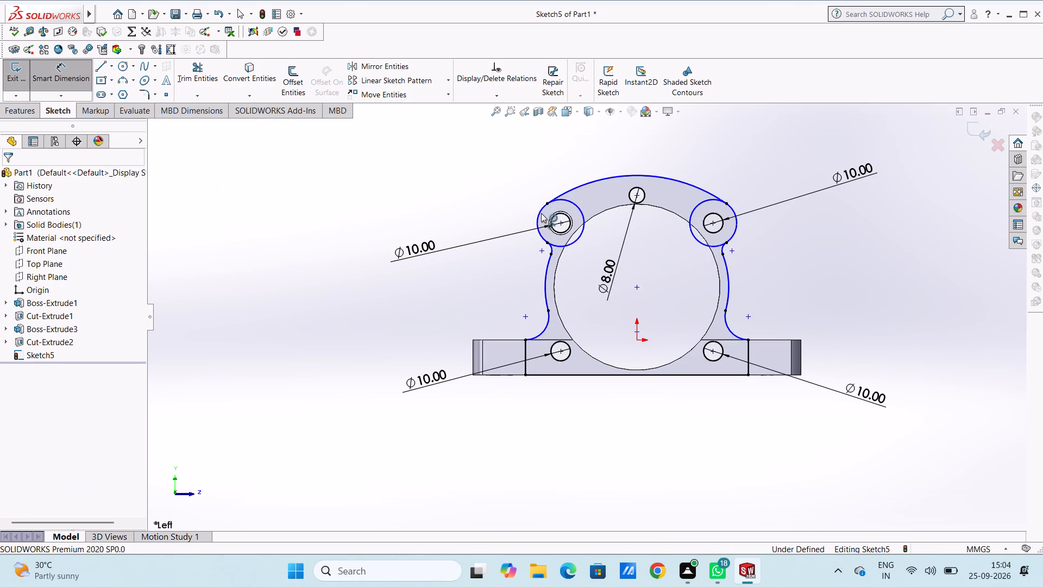
pyautogui.moveTo(541, 213); pyautogui.dragTo(530, 211)
pyautogui.click(272, 328)
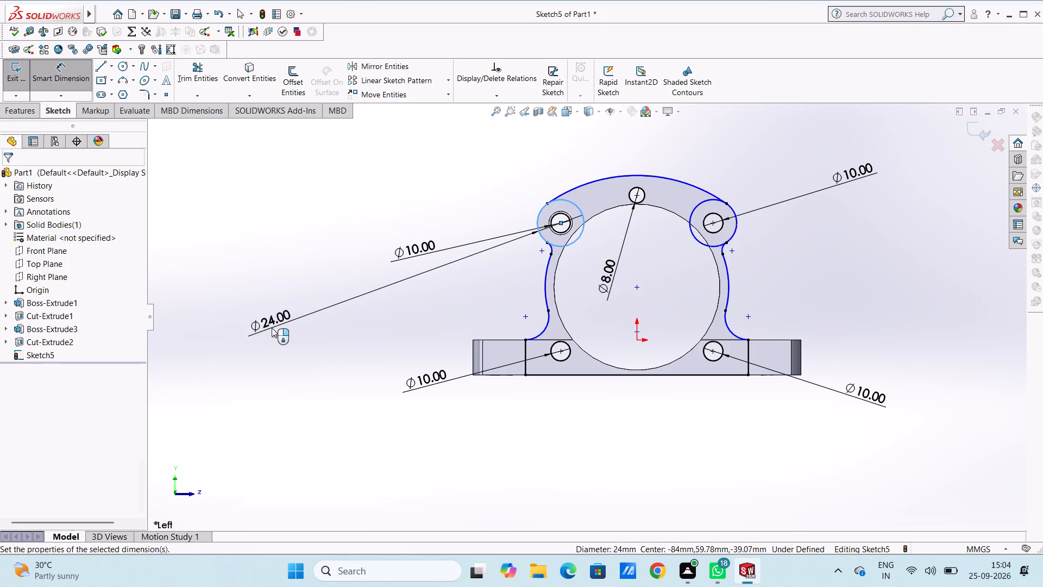
pyautogui.click(225, 316)
pyautogui.click(285, 227)
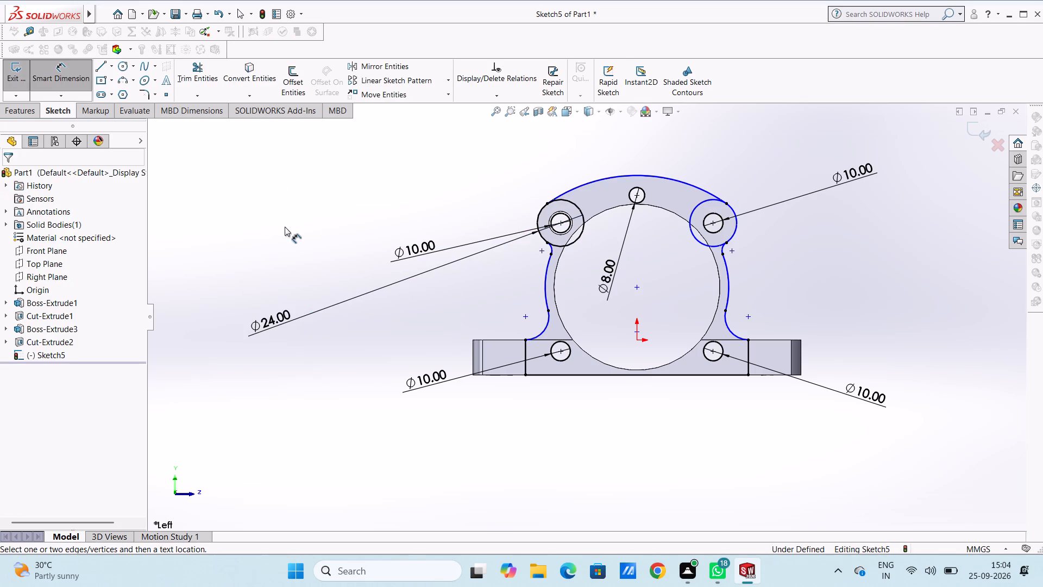
pyautogui.click(734, 232)
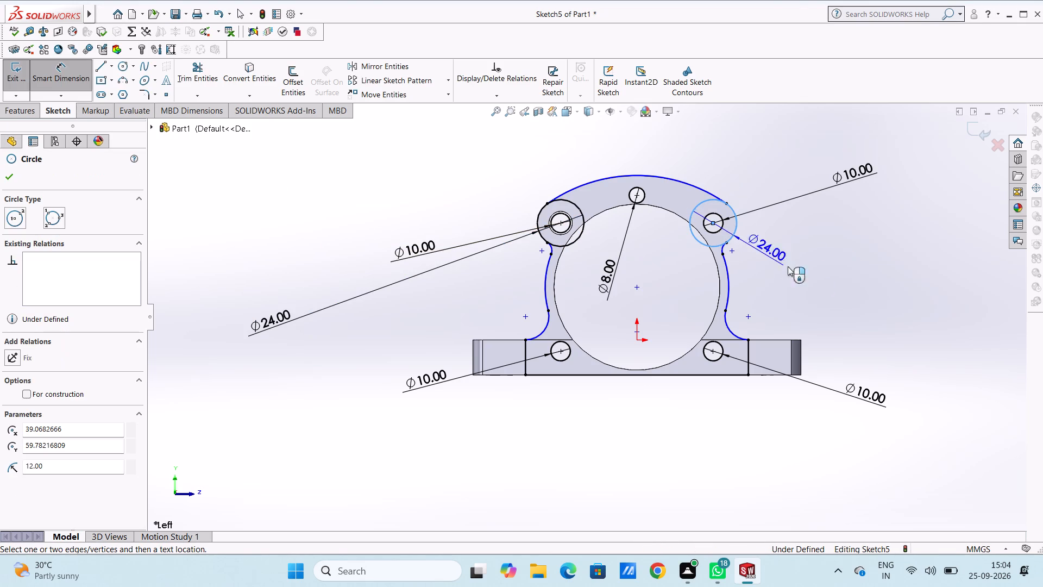
pyautogui.click(910, 340)
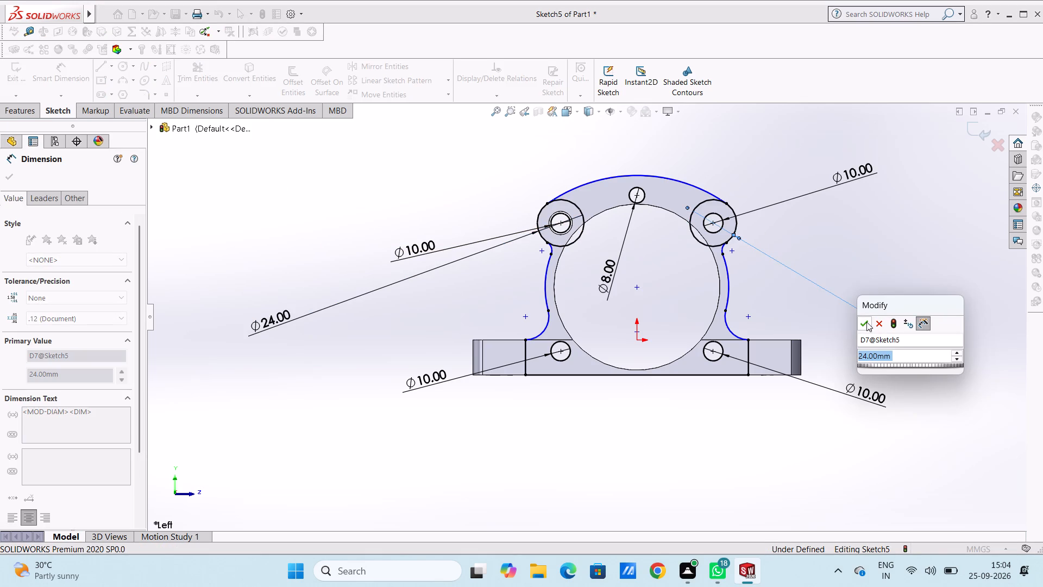
pyautogui.click(866, 322)
pyautogui.click(884, 247)
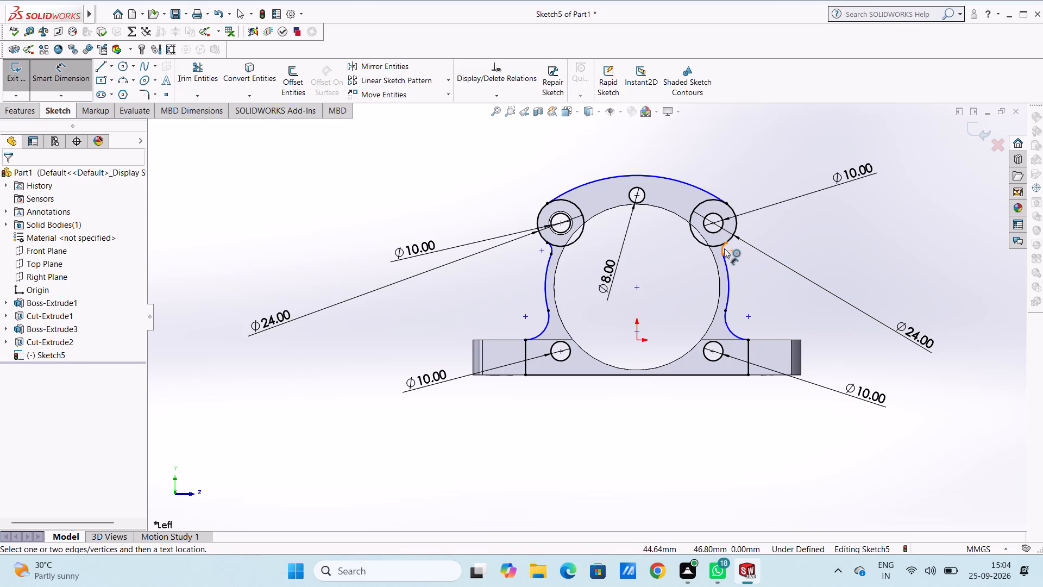
# Dimension the radii of the small concave arc below the right lug and the top outer arc.
pyautogui.click(724, 248)
pyautogui.click(909, 353)
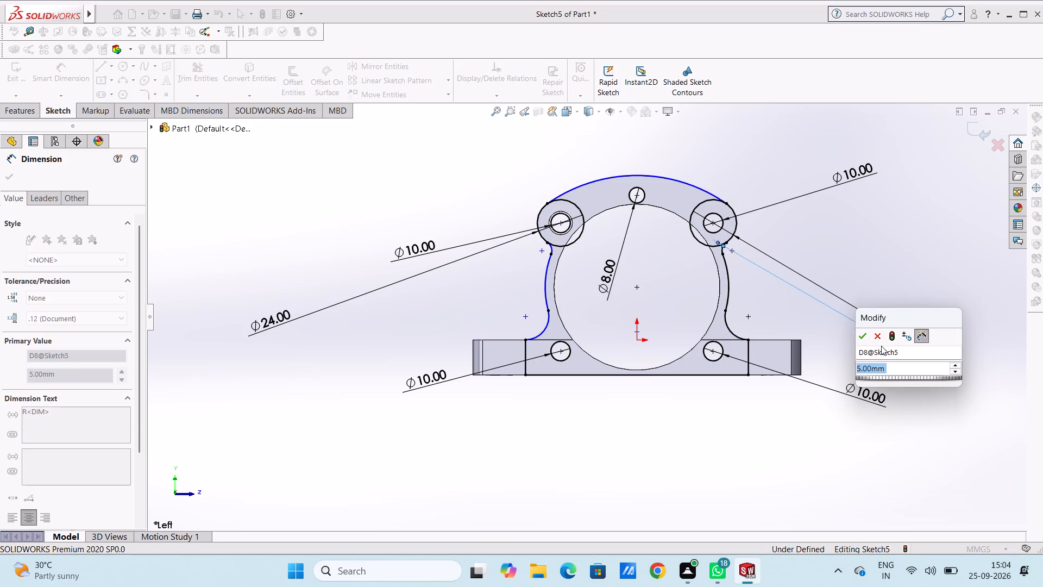
pyautogui.click(860, 335)
pyautogui.click(821, 322)
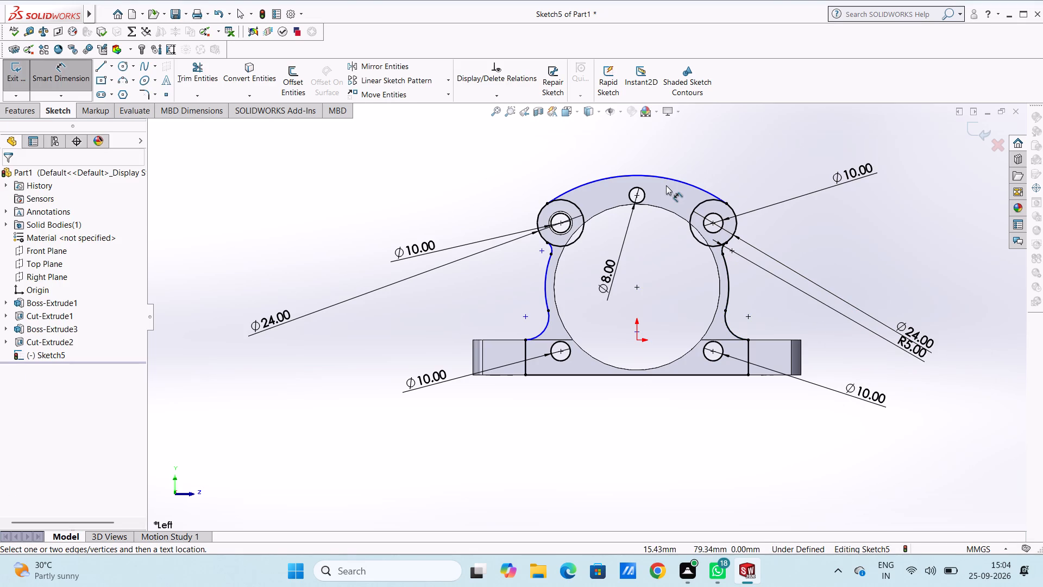
pyautogui.click(669, 180)
pyautogui.click(682, 142)
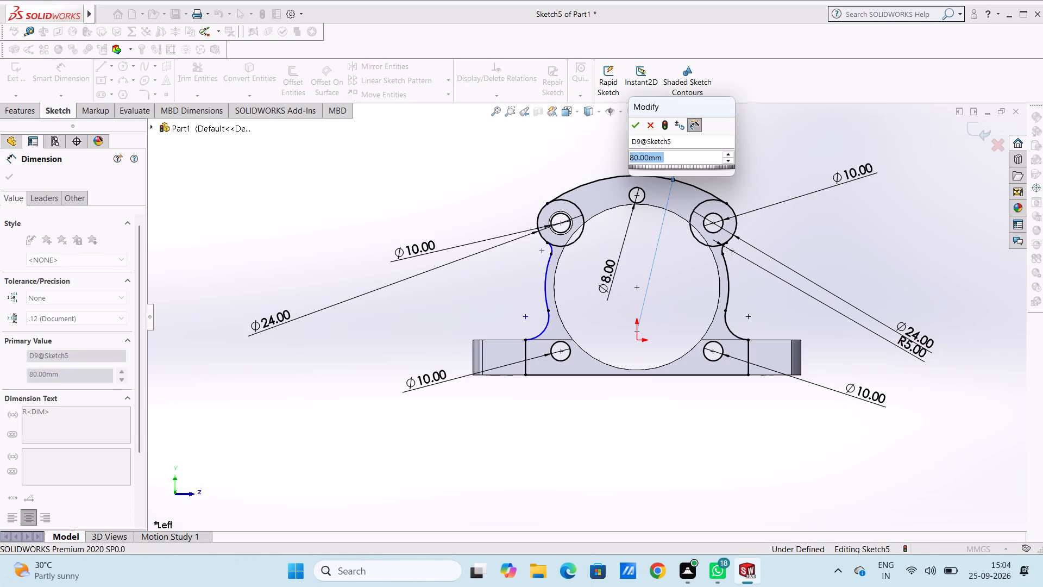
pyautogui.click(637, 127)
pyautogui.click(589, 132)
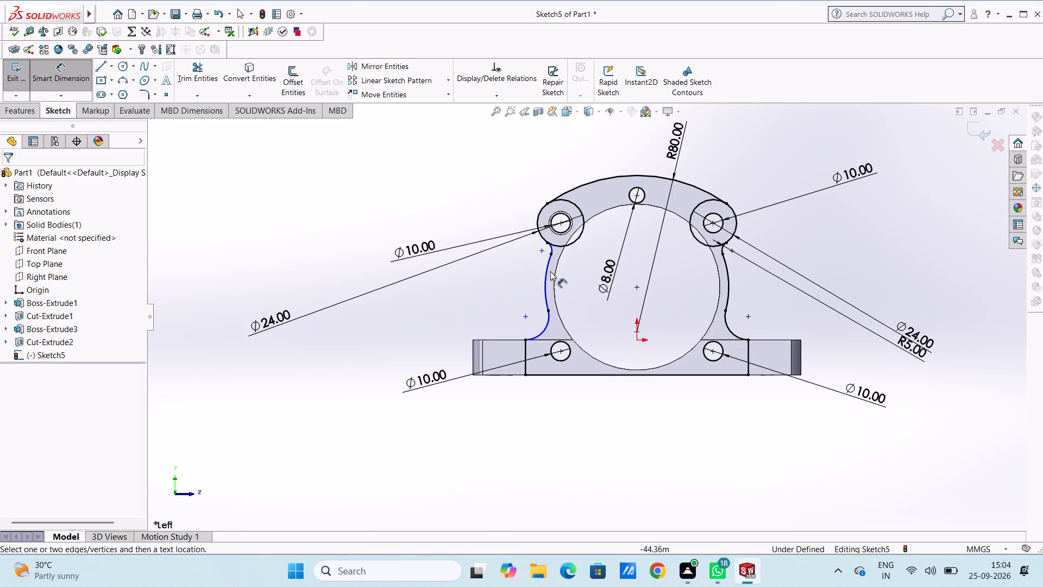
# Dimension the radius of the small concave arc below the left lug.
pyautogui.scroll(-5, 564, 251)
pyautogui.click(538, 265)
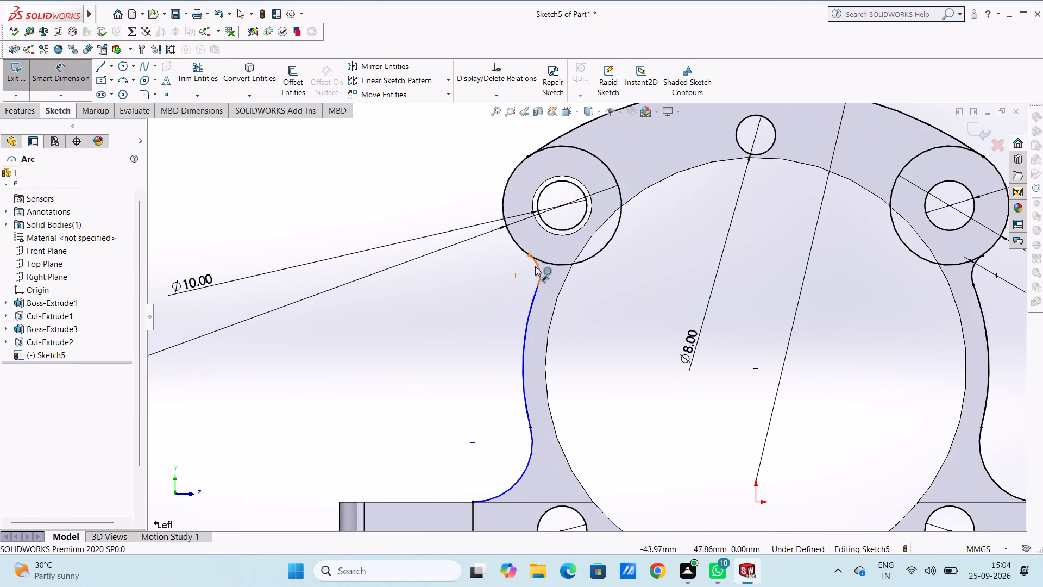
pyautogui.click(309, 384)
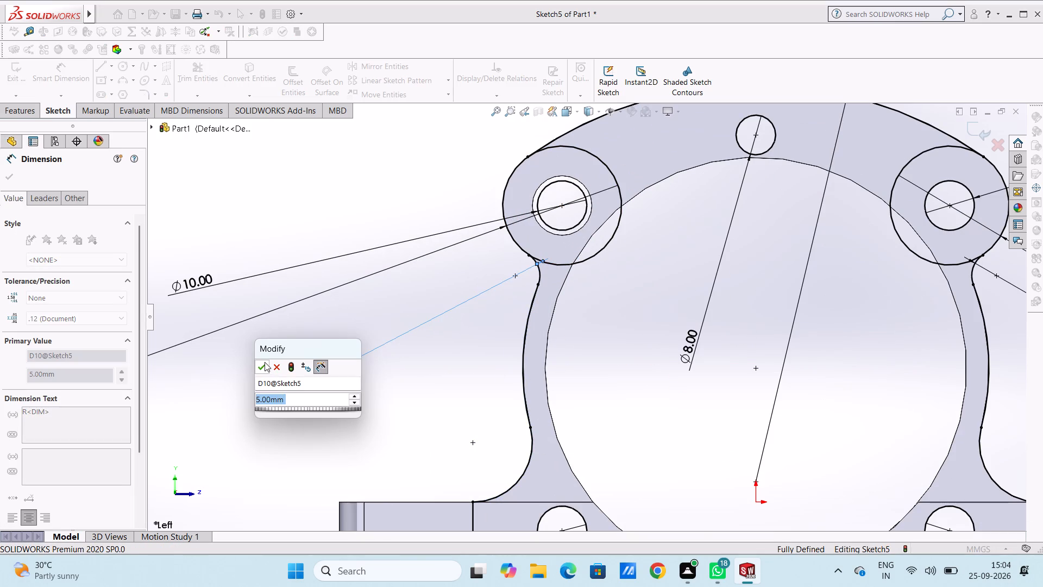
pyautogui.click(263, 360)
pyautogui.click(412, 291)
pyautogui.press('Escape')
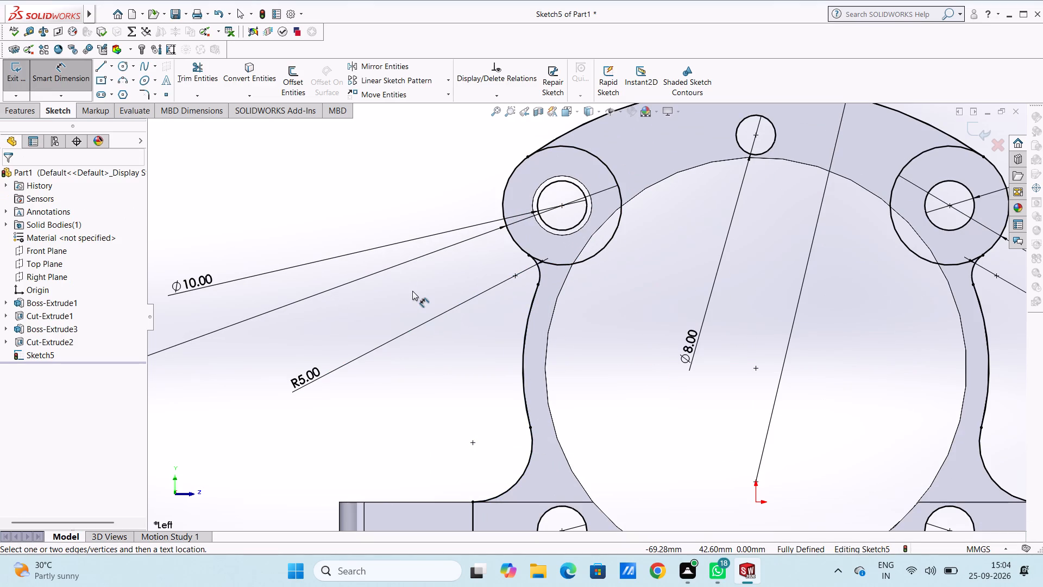
pyautogui.press('Escape')
# Sketch a 42.5 mm radius circle centred on the ring, following the edge of its large central opening.
pyautogui.scroll(5, 412, 291)
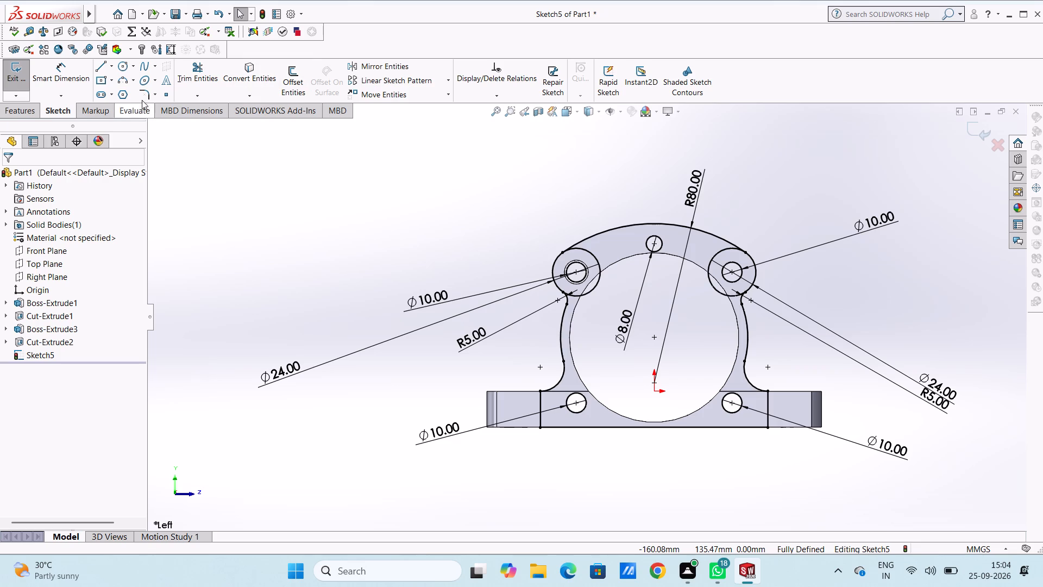
pyautogui.click(122, 67)
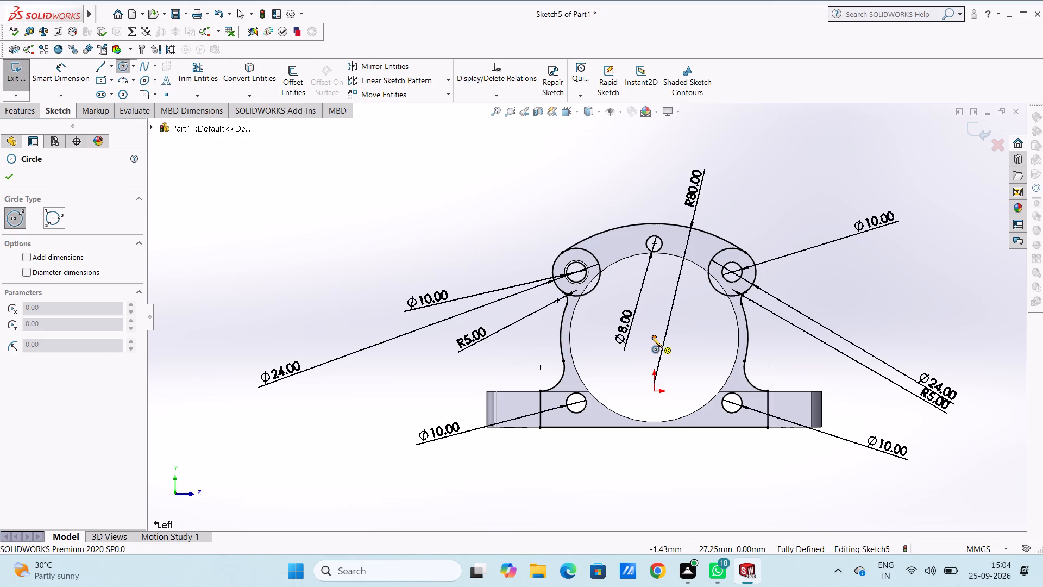
pyautogui.click(652, 336)
pyautogui.click(677, 418)
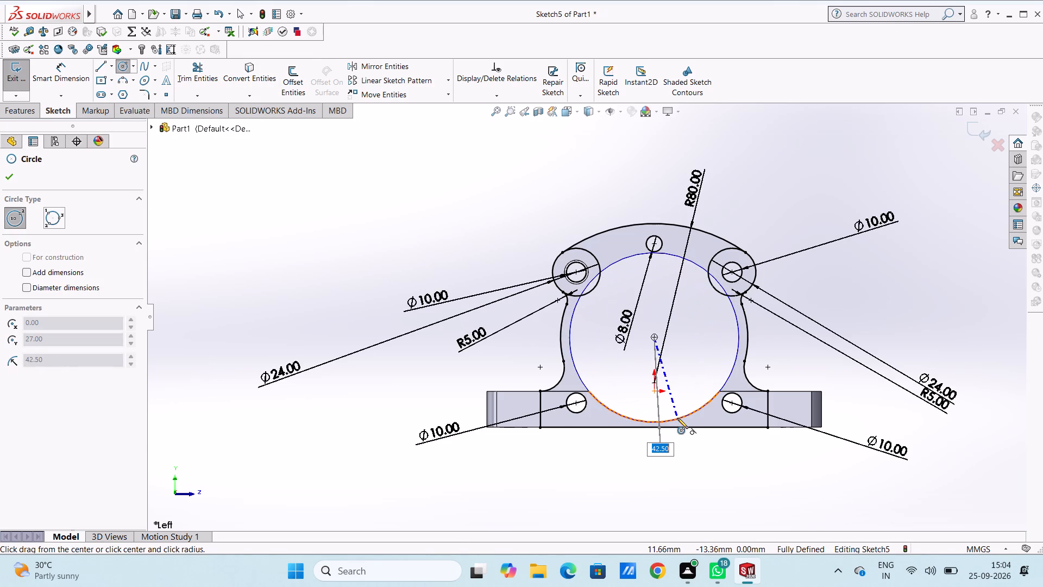
pyautogui.press('Escape')
pyautogui.press('Escape')
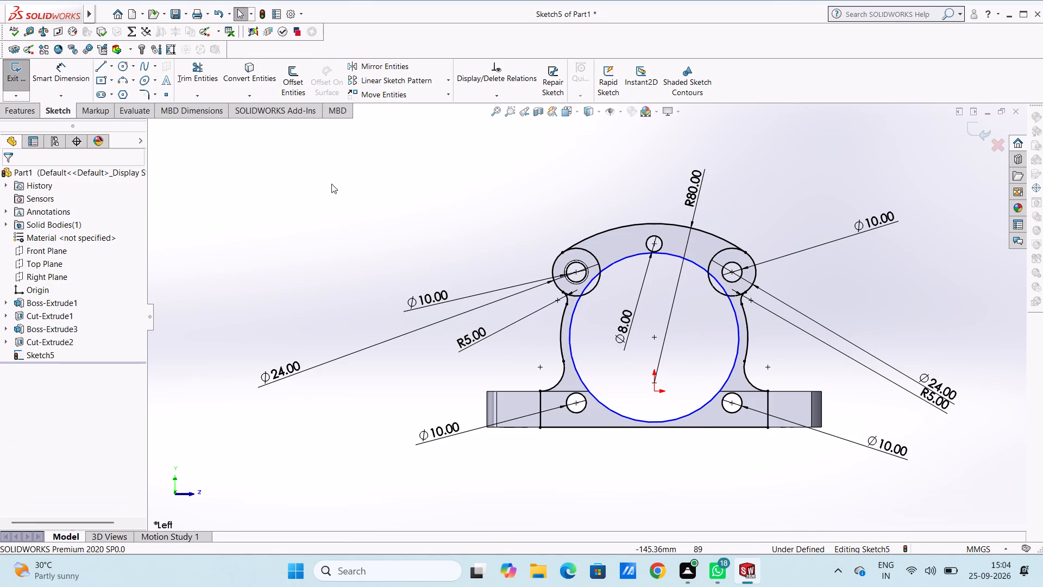
# Dimension the diameter of the large circle following the ring's central opening.
pyautogui.click(51, 66)
pyautogui.click(573, 327)
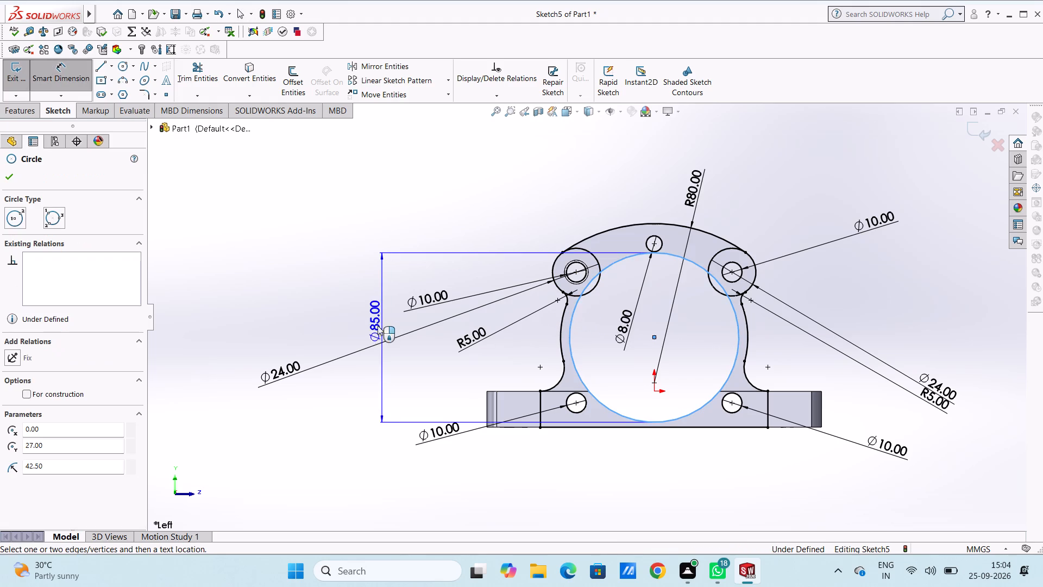
pyautogui.click(321, 429)
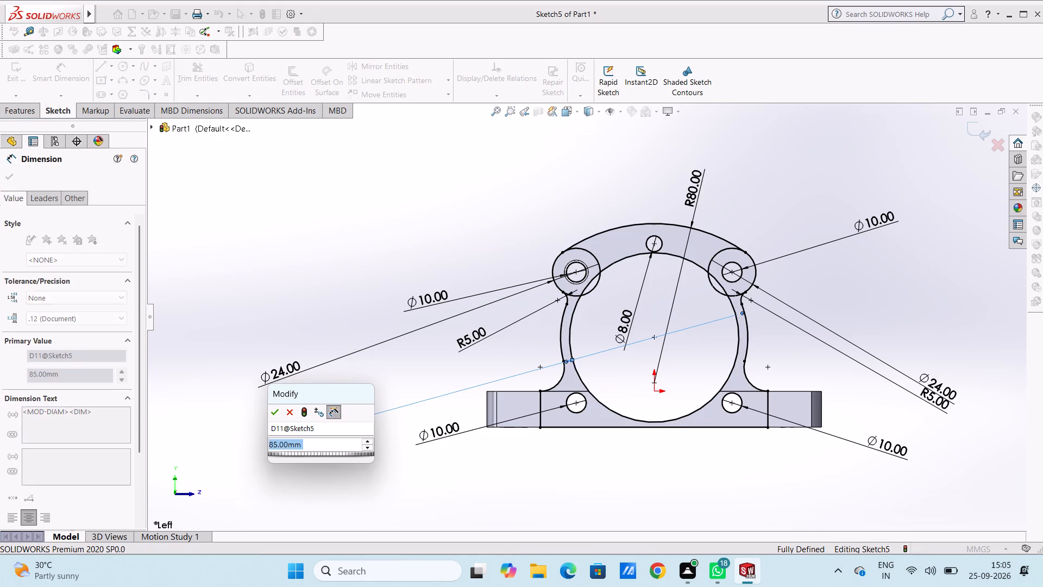
pyautogui.click(278, 413)
pyautogui.click(364, 386)
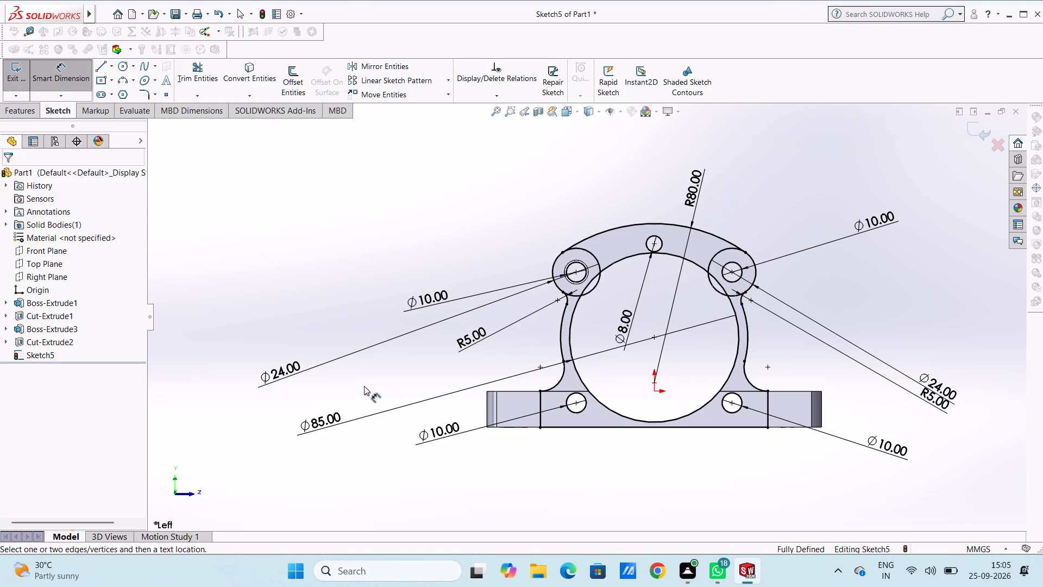
pyautogui.press('Escape')
pyautogui.press('Escape')
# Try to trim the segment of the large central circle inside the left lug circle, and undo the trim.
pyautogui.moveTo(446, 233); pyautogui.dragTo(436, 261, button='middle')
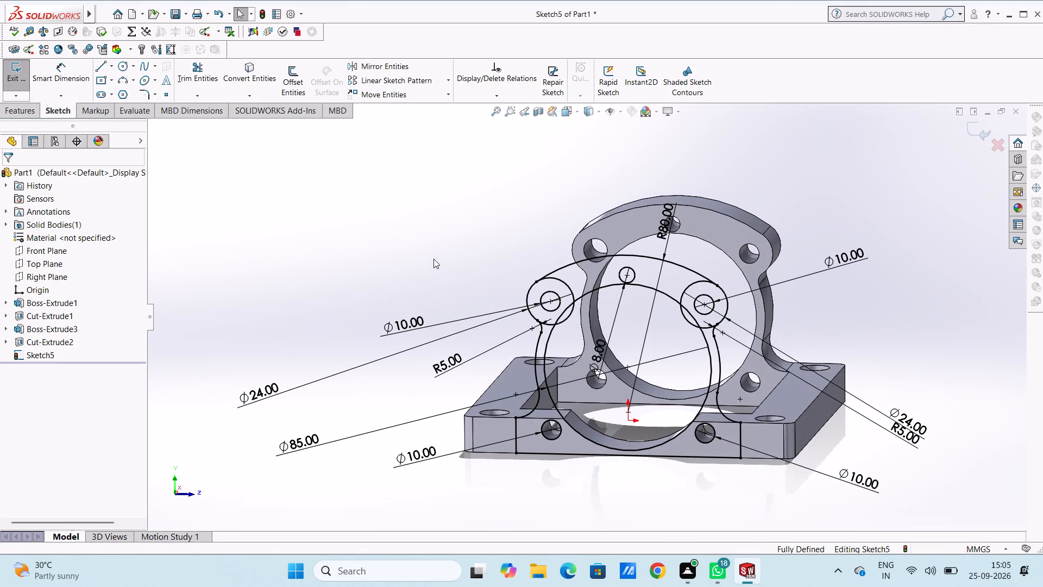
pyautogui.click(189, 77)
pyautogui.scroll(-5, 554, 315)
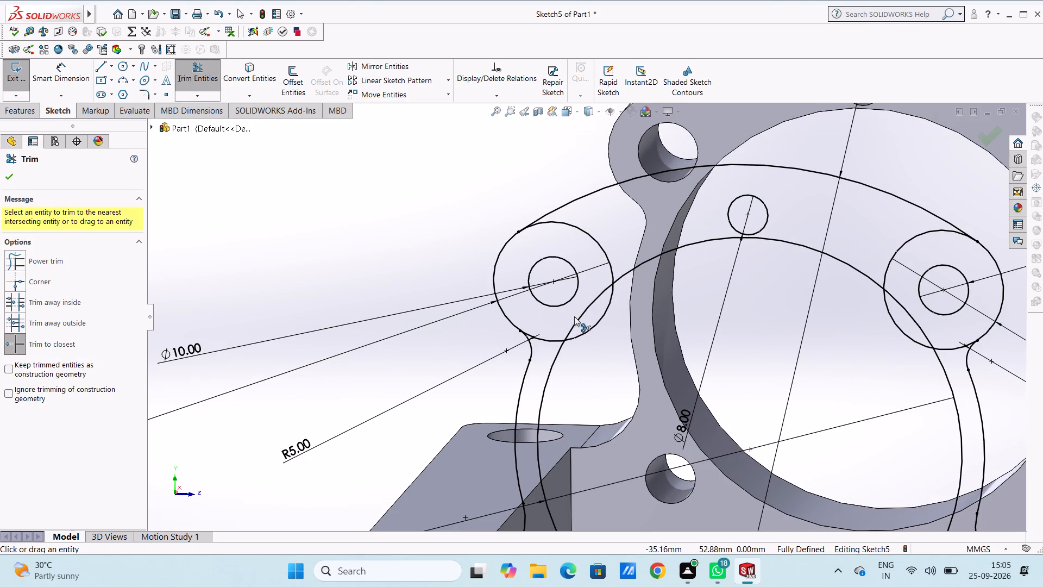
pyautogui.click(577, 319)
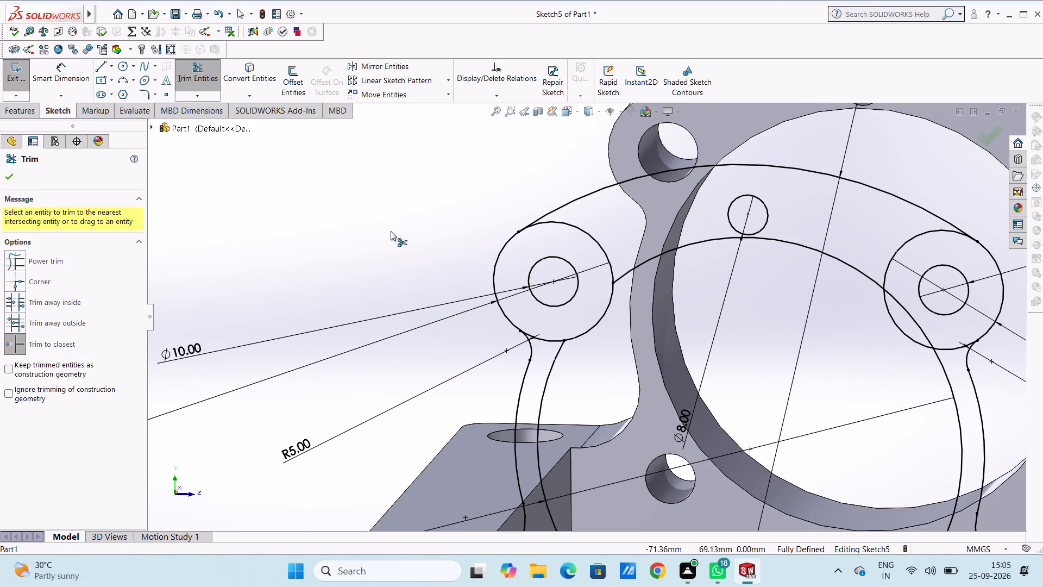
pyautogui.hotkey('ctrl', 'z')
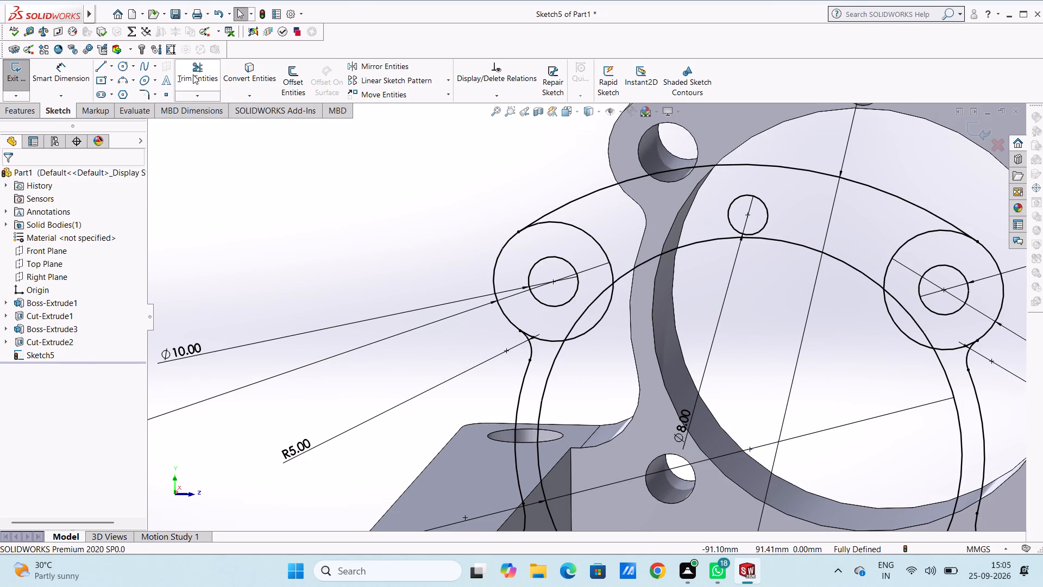
# Trim away the inner portions of both larger lug circles, keeping only their outer arcs on the ring profile.
pyautogui.click(193, 74)
pyautogui.click(548, 342)
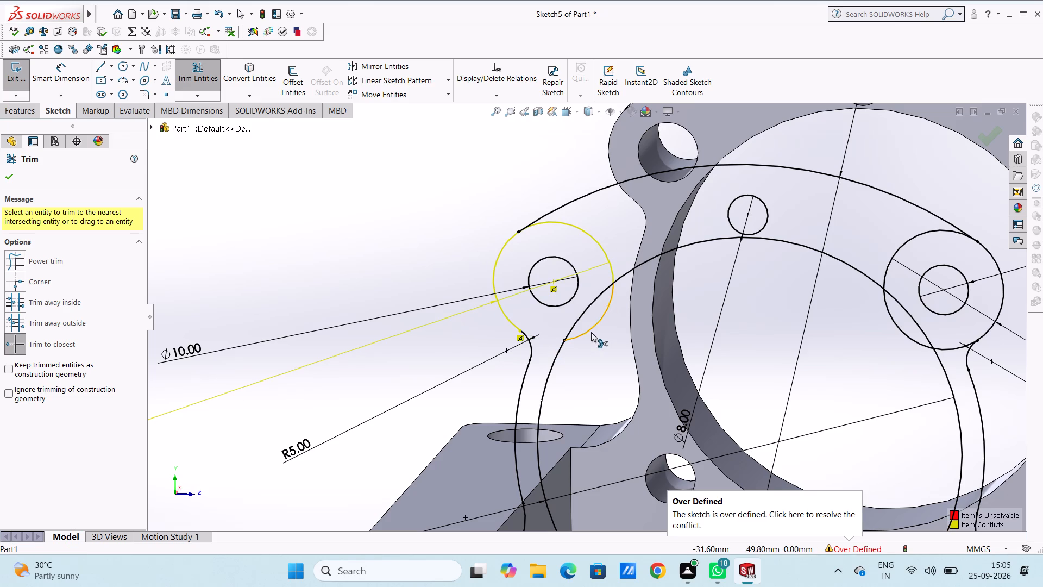
pyautogui.click(591, 332)
pyautogui.click(614, 266)
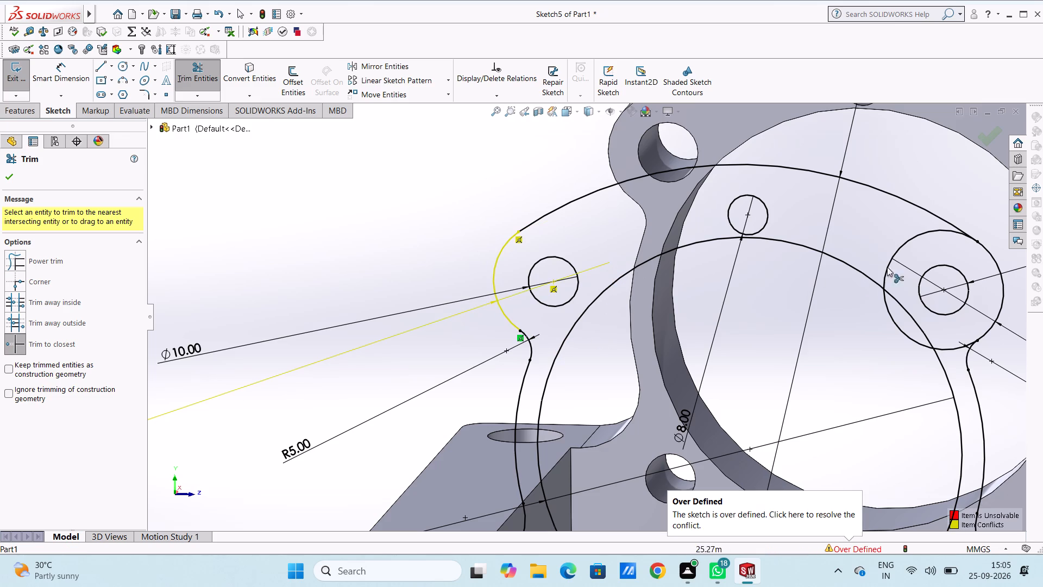
pyautogui.click(890, 259)
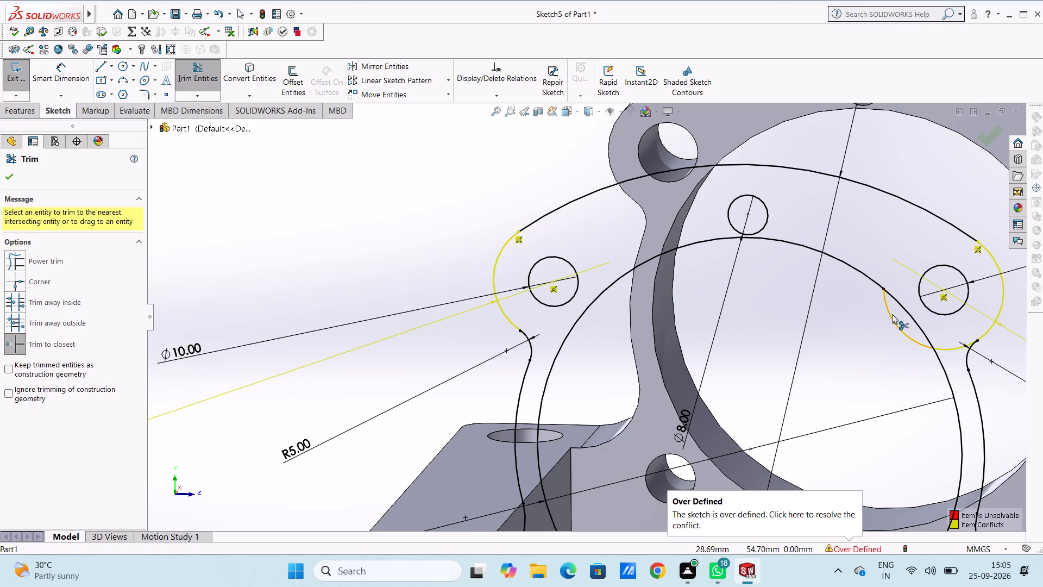
pyautogui.click(892, 314)
pyautogui.click(952, 349)
pyautogui.scroll(5, 952, 349)
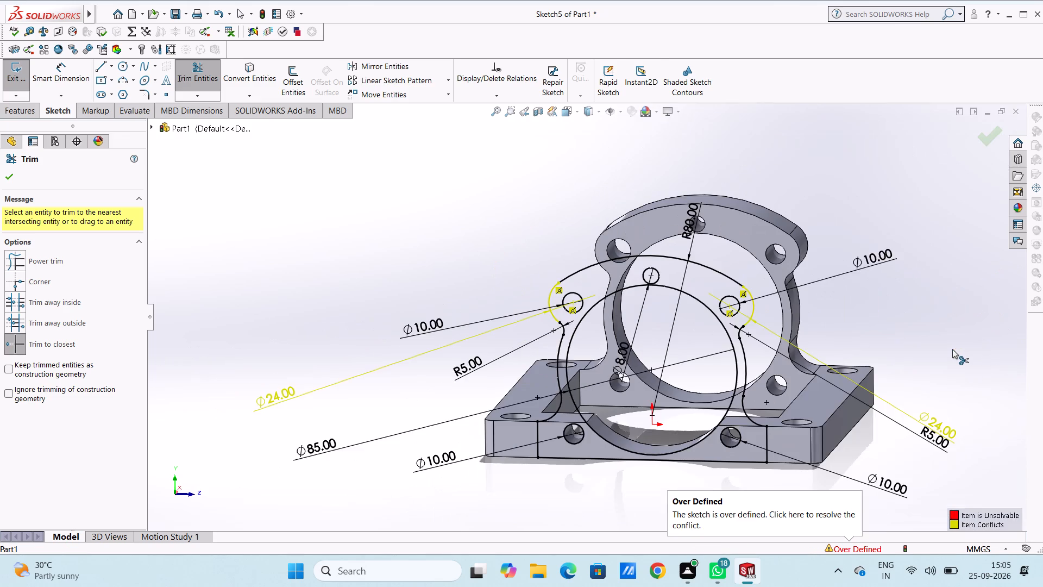
pyautogui.scroll(1, 952, 349)
pyautogui.press('Escape')
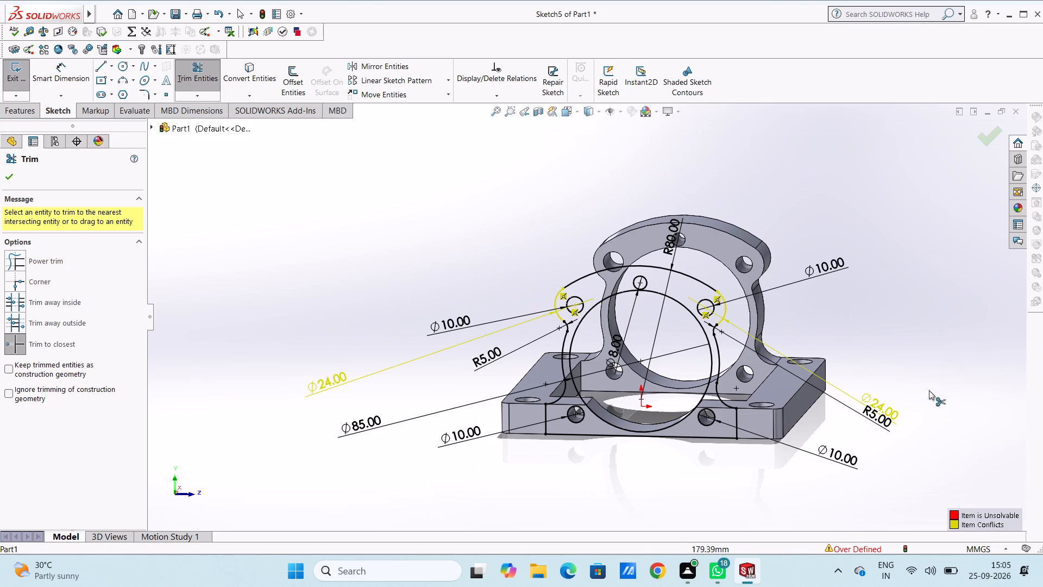
pyautogui.press('Escape')
# Delete the 24 mm diameter dimensions from the right and left lug arcs.
pyautogui.click(897, 414)
pyautogui.press('Delete')
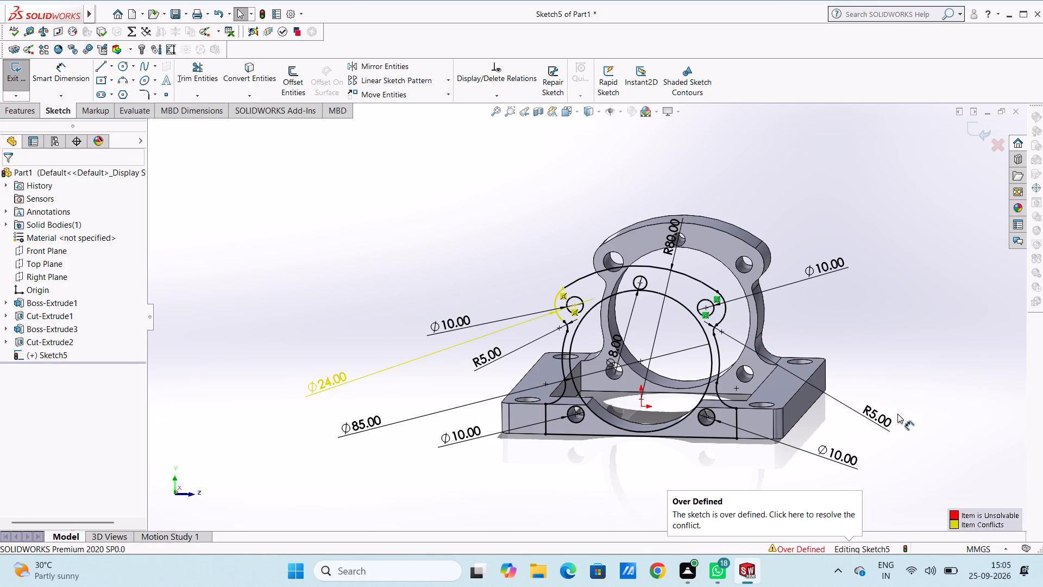
pyautogui.click(316, 386)
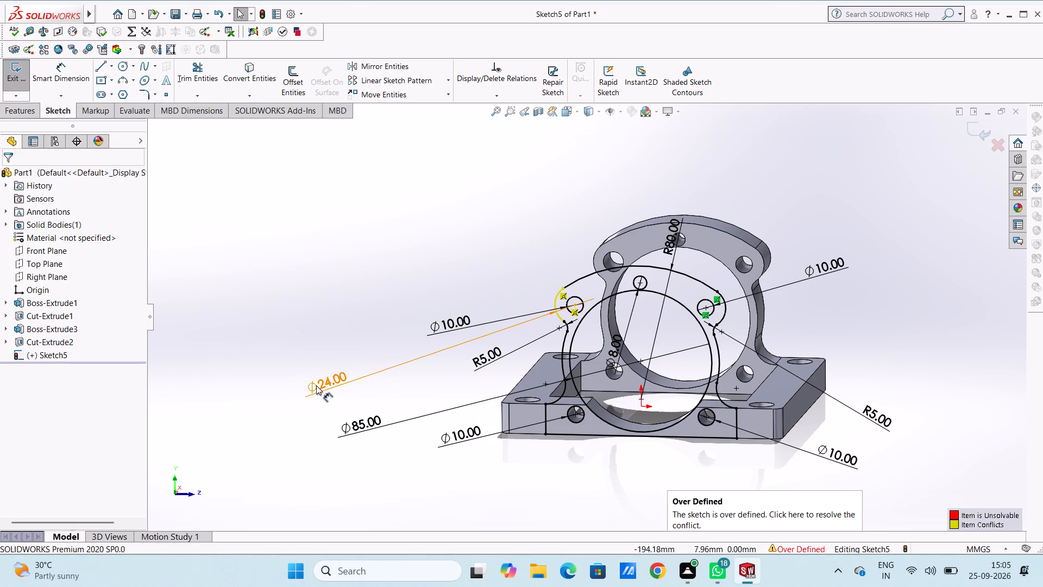
pyautogui.press('Delete')
pyautogui.press('Escape')
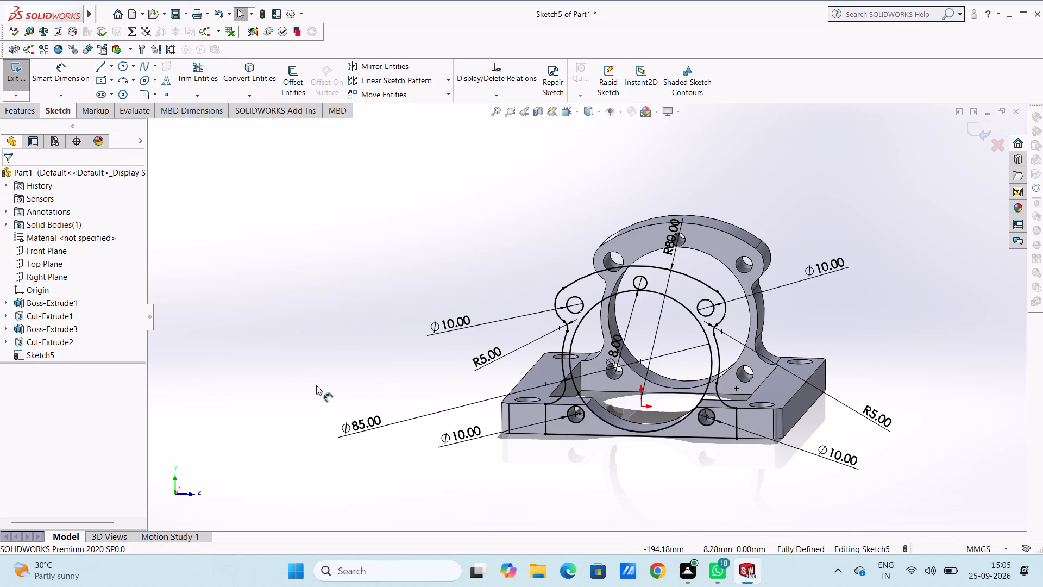
# Extrude the lugged ring sketch 25 mm in the reversed direction, inward over the frame, with the result merged.
pyautogui.hotkey('ctrl', '3')
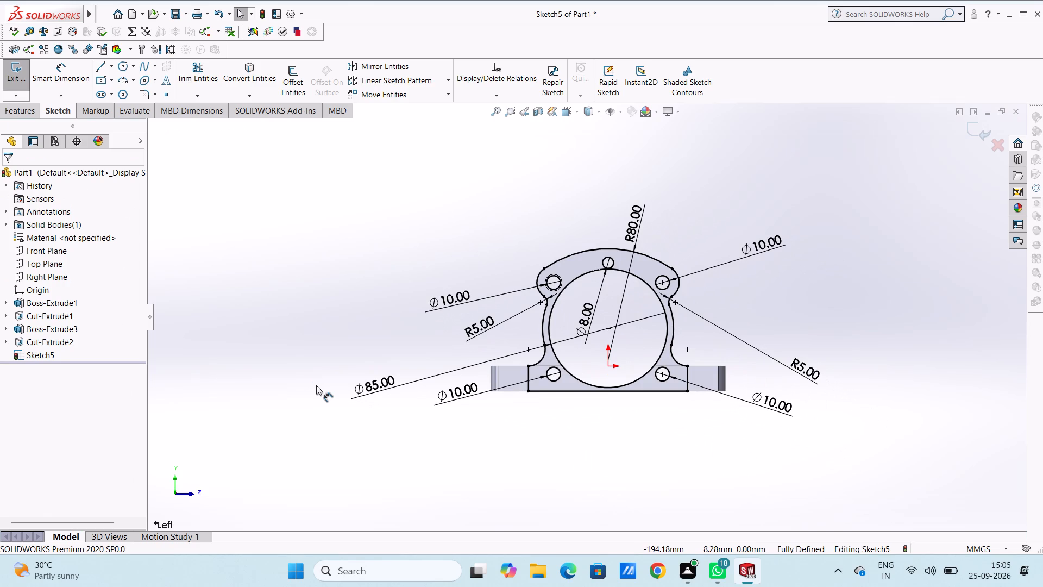
pyautogui.moveTo(397, 258); pyautogui.dragTo(389, 273, button='middle')
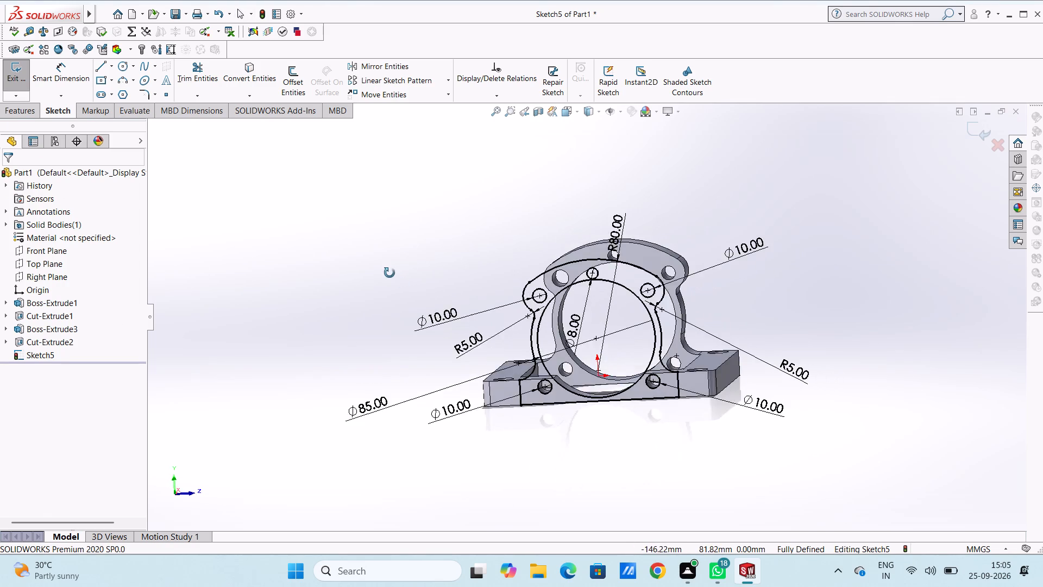
pyautogui.moveTo(389, 273); pyautogui.dragTo(459, 347, button='middle')
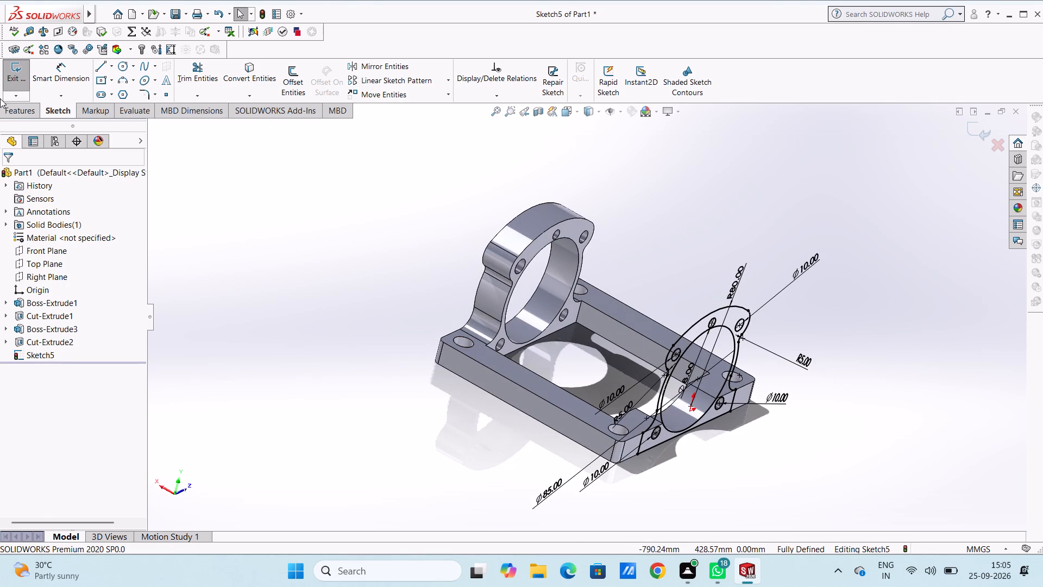
pyautogui.click(16, 112)
pyautogui.click(16, 74)
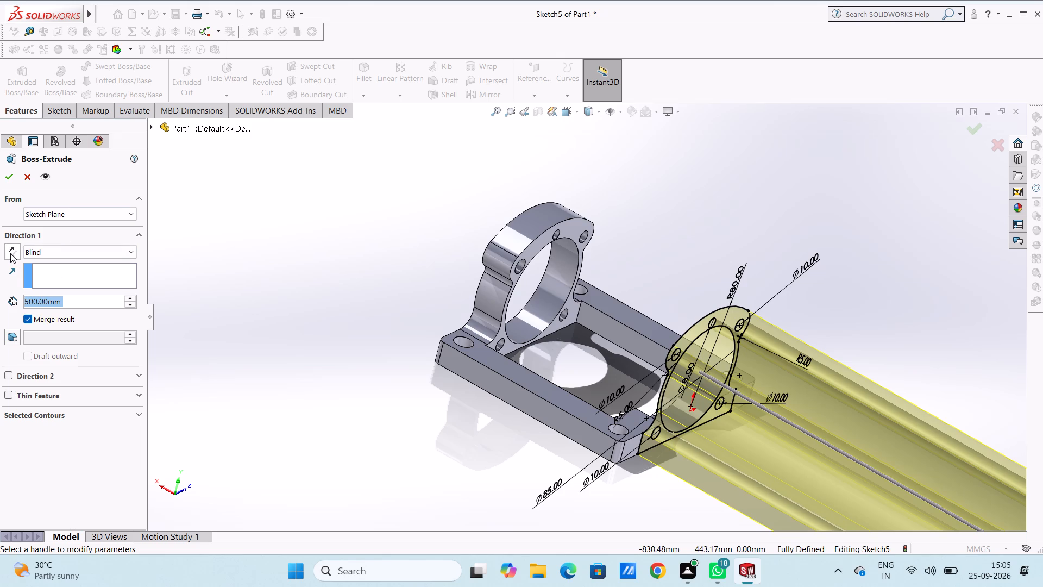
pyautogui.click(10, 253)
pyautogui.doubleClick(105, 299)
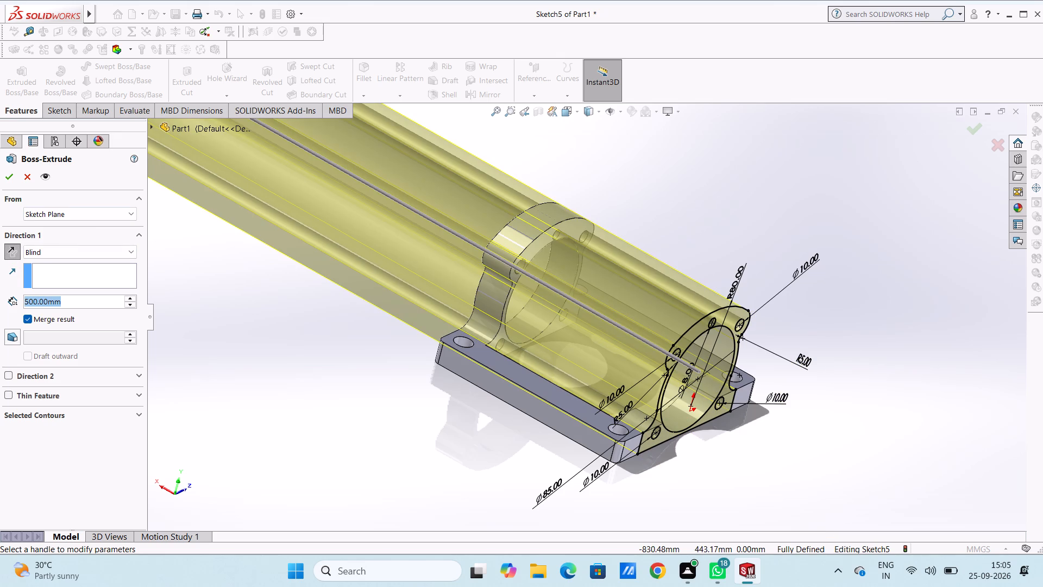
pyautogui.write('25')
pyautogui.press('Return')
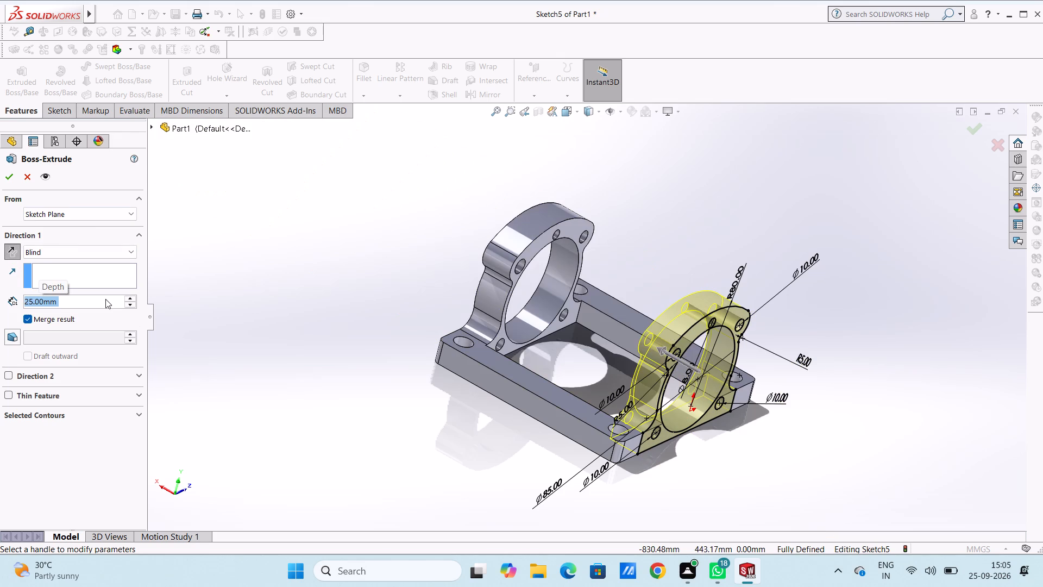
pyautogui.click(12, 180)
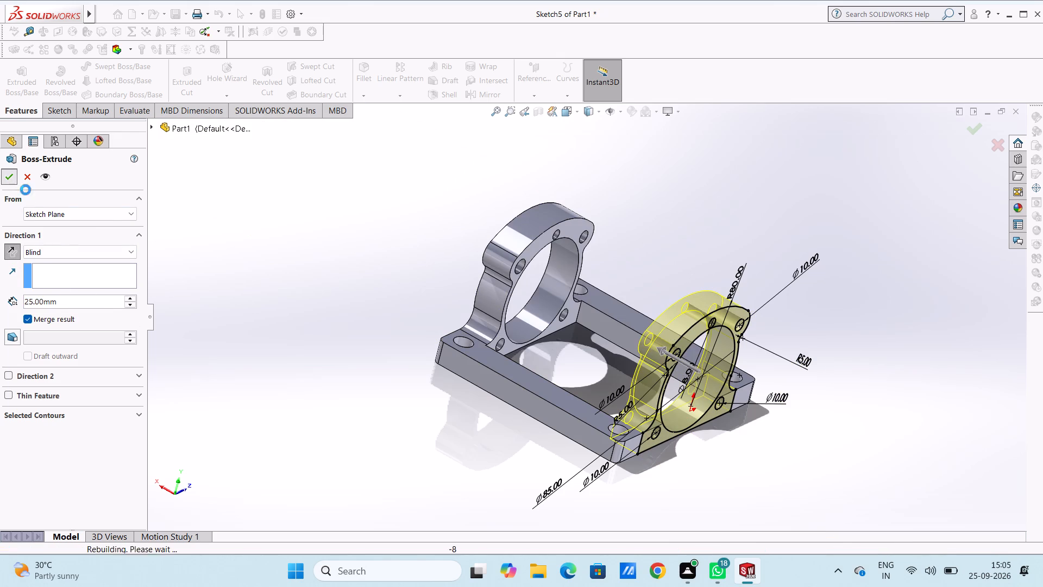
pyautogui.click(234, 243)
# On the first ring's outer face, sketch a circle of about 7.4 mm radius centred on the oversized upper lug hole.
pyautogui.moveTo(267, 221); pyautogui.dragTo(328, 296, button='middle')
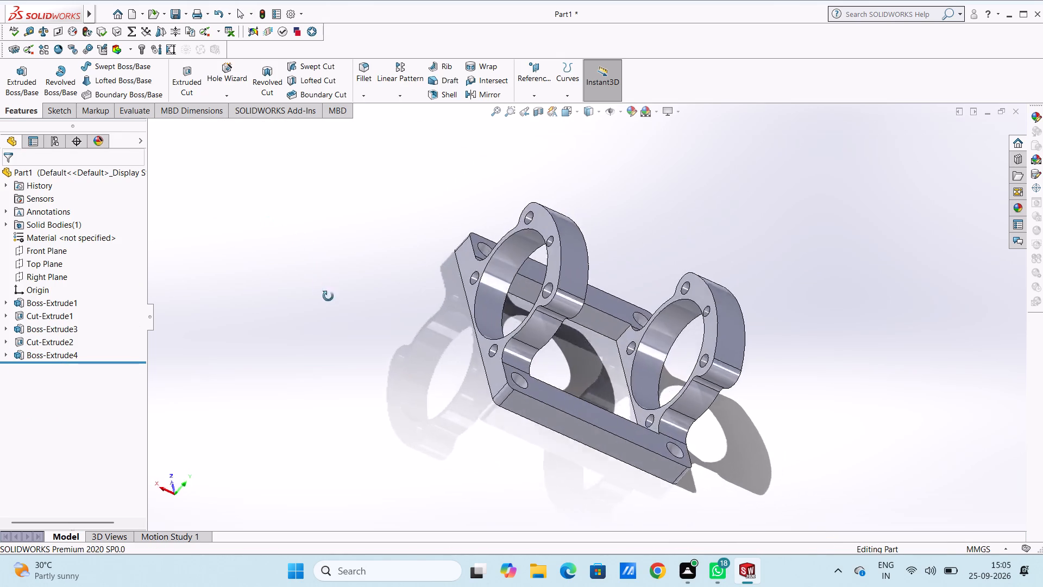
pyautogui.moveTo(328, 296); pyautogui.dragTo(387, 361, button='middle')
pyautogui.hotkey('ctrl', '4')
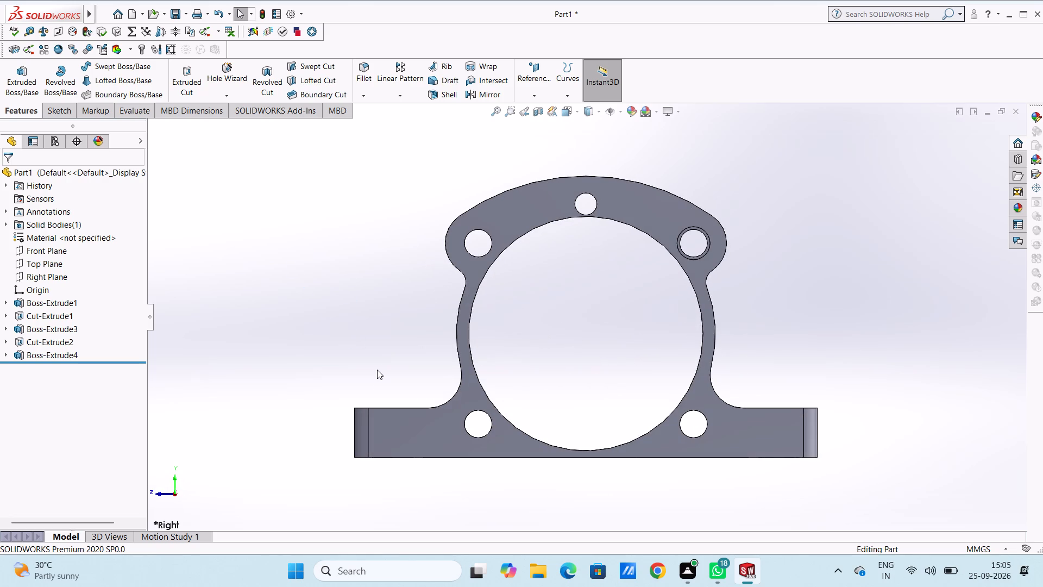
pyautogui.click(655, 210)
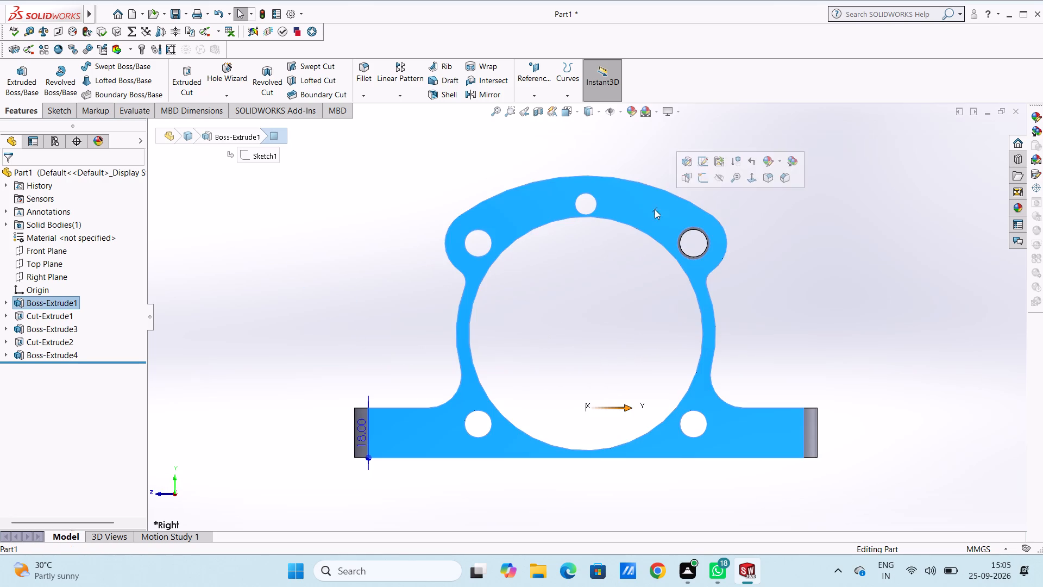
pyautogui.click(706, 180)
pyautogui.click(799, 207)
pyautogui.scroll(-3, 729, 239)
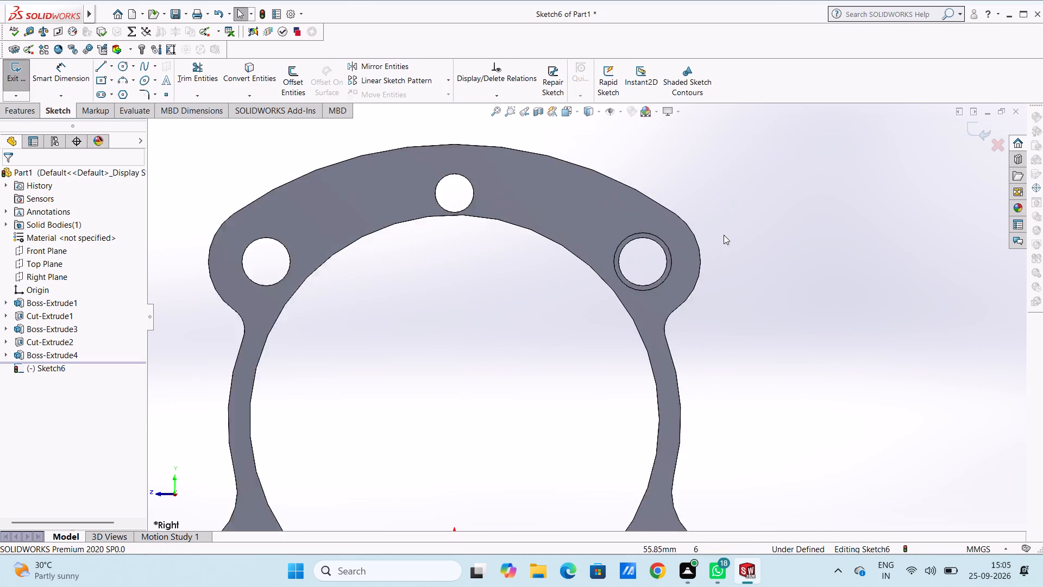
pyautogui.scroll(-1, 724, 235)
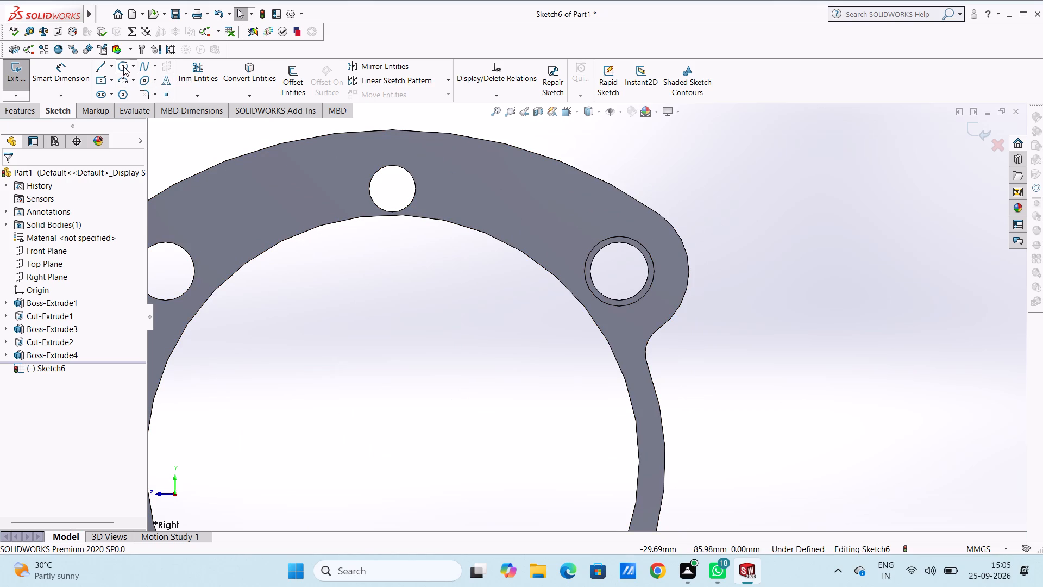
pyautogui.click(123, 66)
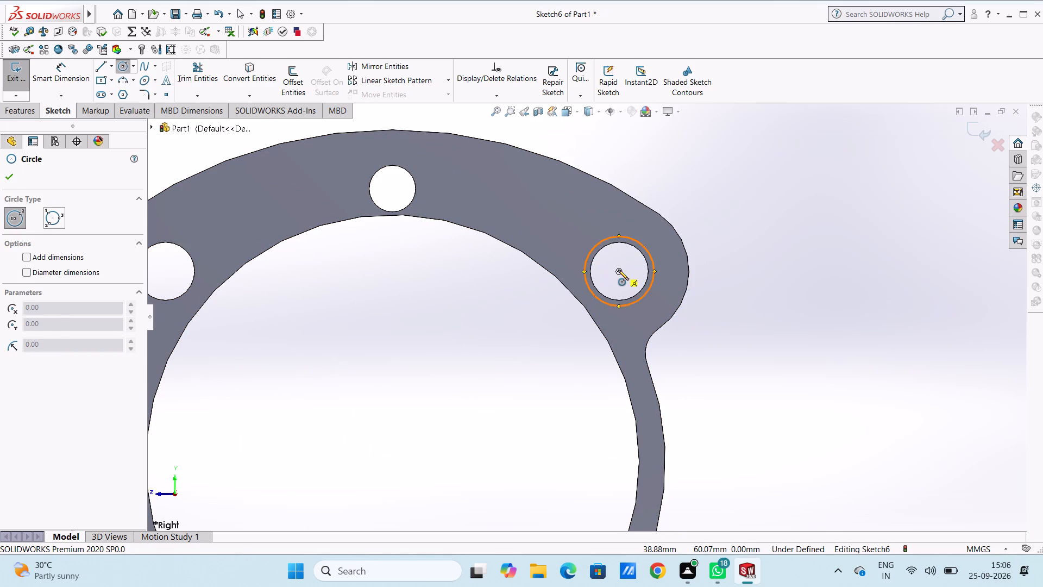
pyautogui.click(618, 270)
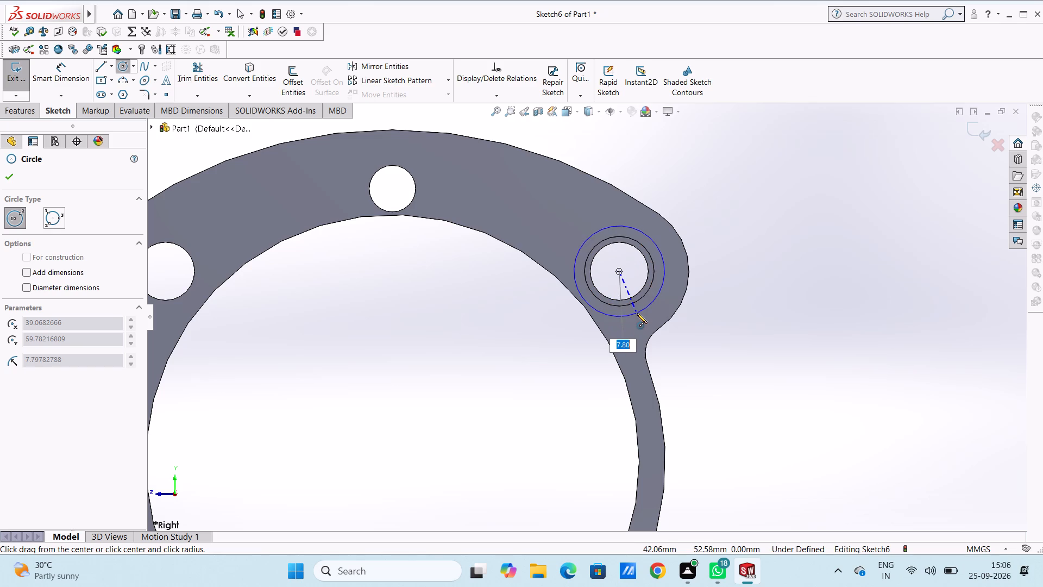
pyautogui.click(636, 311)
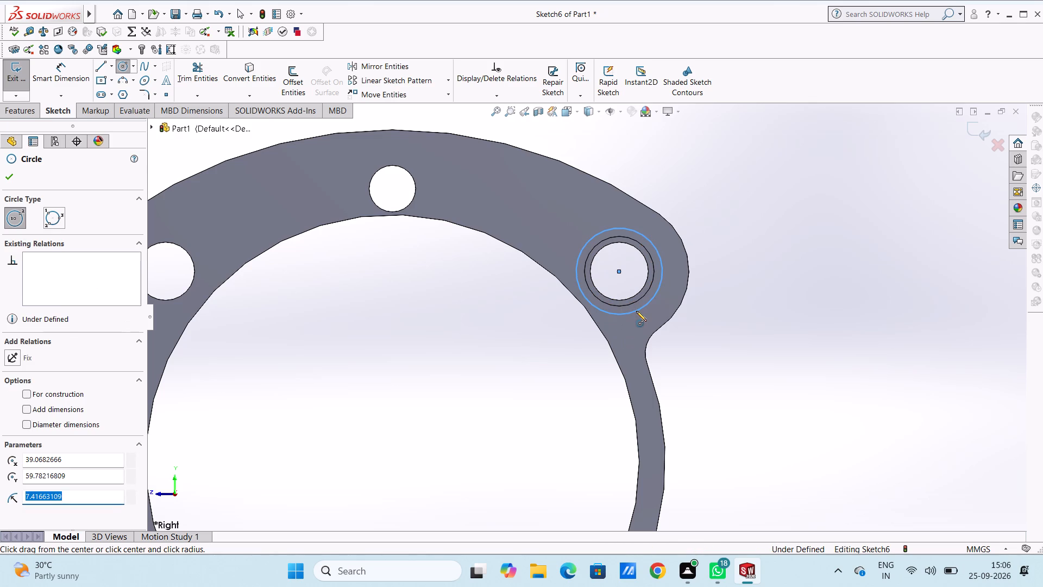
pyautogui.press('Escape')
pyautogui.press('Escape')
# Extrude the circle 25 mm in the reversed direction, into the lug, to fill the oversized hole.
pyautogui.scroll(2, 629, 289)
pyautogui.moveTo(782, 173); pyautogui.dragTo(744, 209, button='middle')
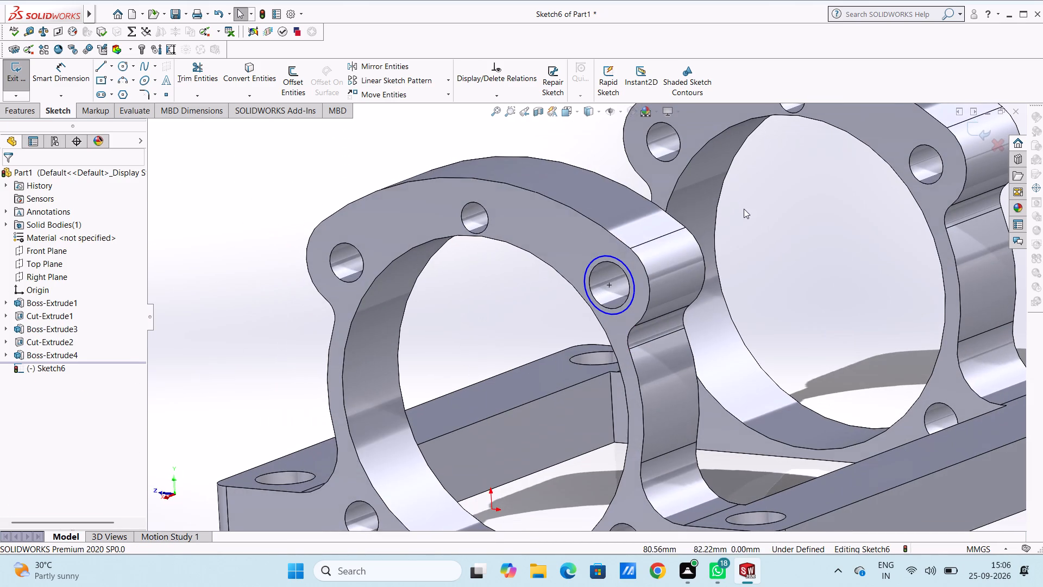
pyautogui.click(25, 114)
pyautogui.click(16, 74)
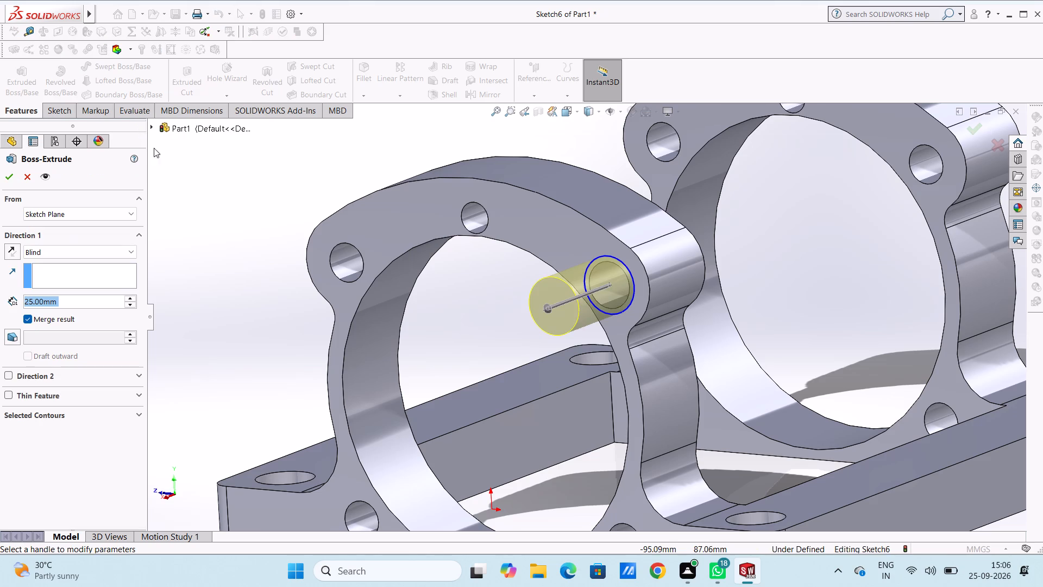
pyautogui.click(9, 254)
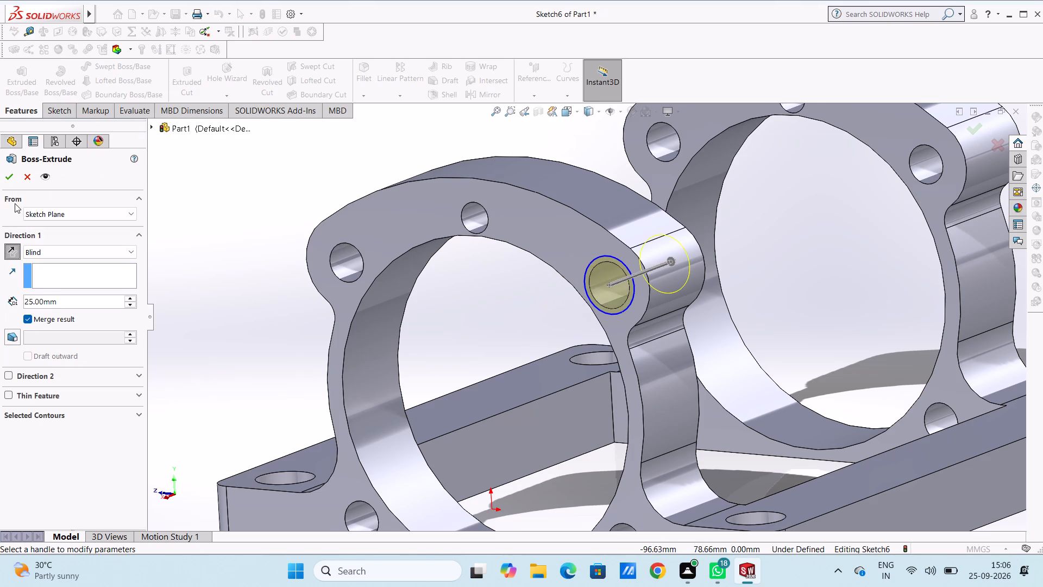
pyautogui.click(8, 174)
pyautogui.click(207, 215)
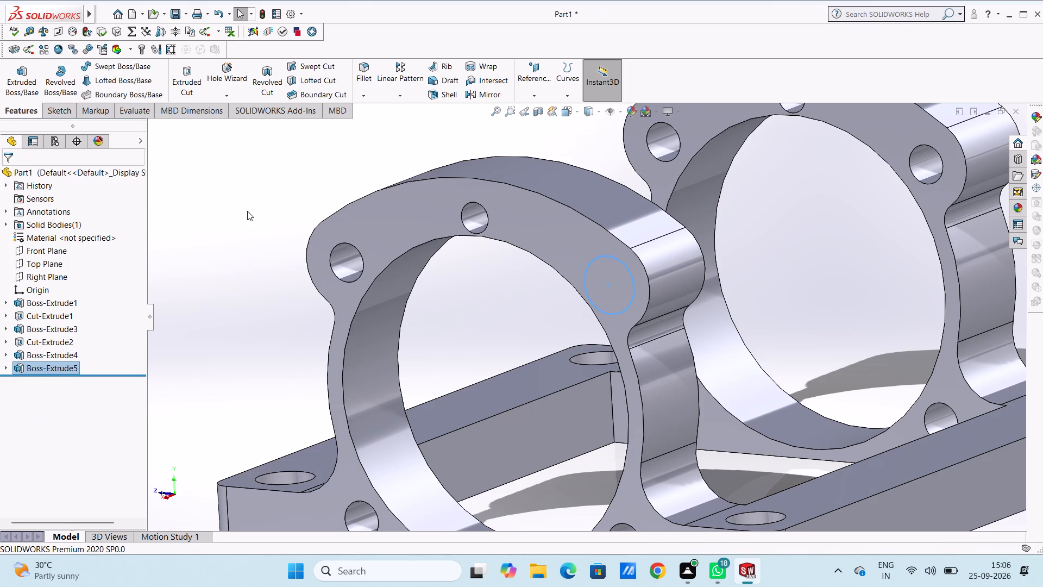
pyautogui.moveTo(251, 209); pyautogui.dragTo(231, 205, button='middle')
pyautogui.scroll(4, 231, 205)
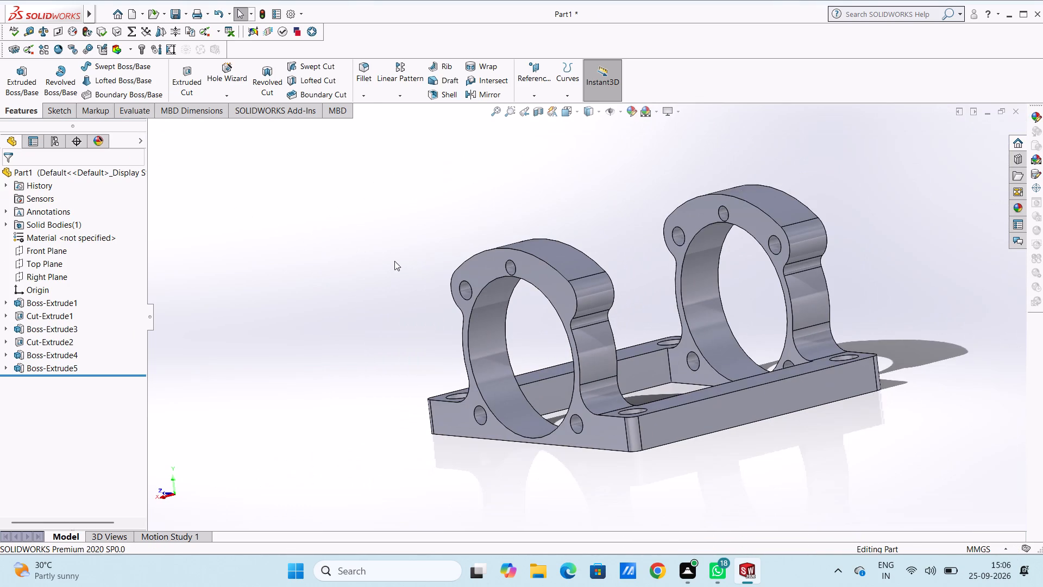
# On the inner face of the ring with the filled lug, sketch a circle of about 5 mm radius aligned with the opposite ring's upper lug hole.
pyautogui.moveTo(397, 254); pyautogui.dragTo(304, 270, button='middle')
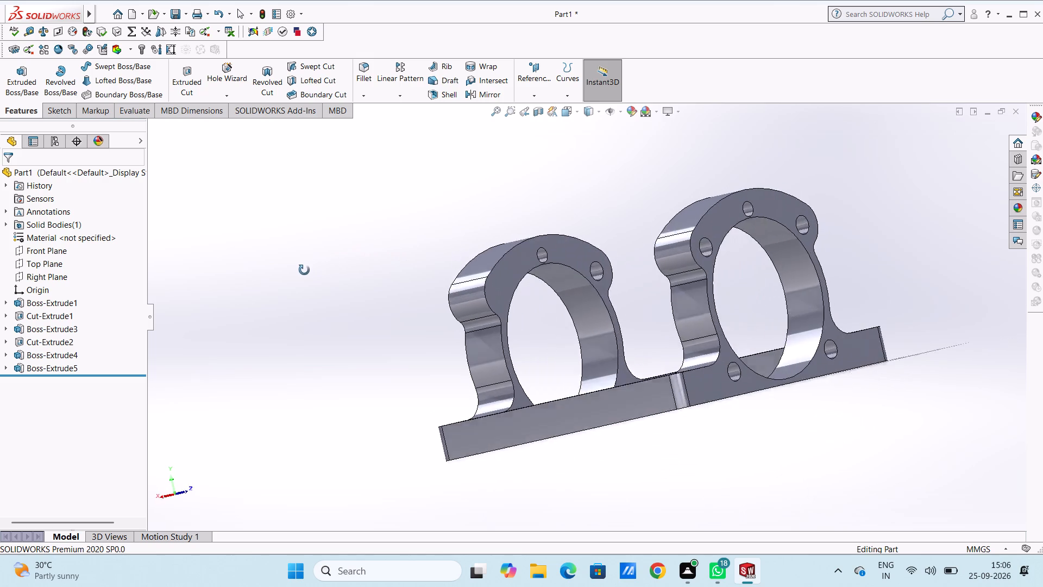
pyautogui.moveTo(304, 270); pyautogui.dragTo(299, 274, button='middle')
pyautogui.moveTo(295, 279); pyautogui.dragTo(273, 277, button='middle')
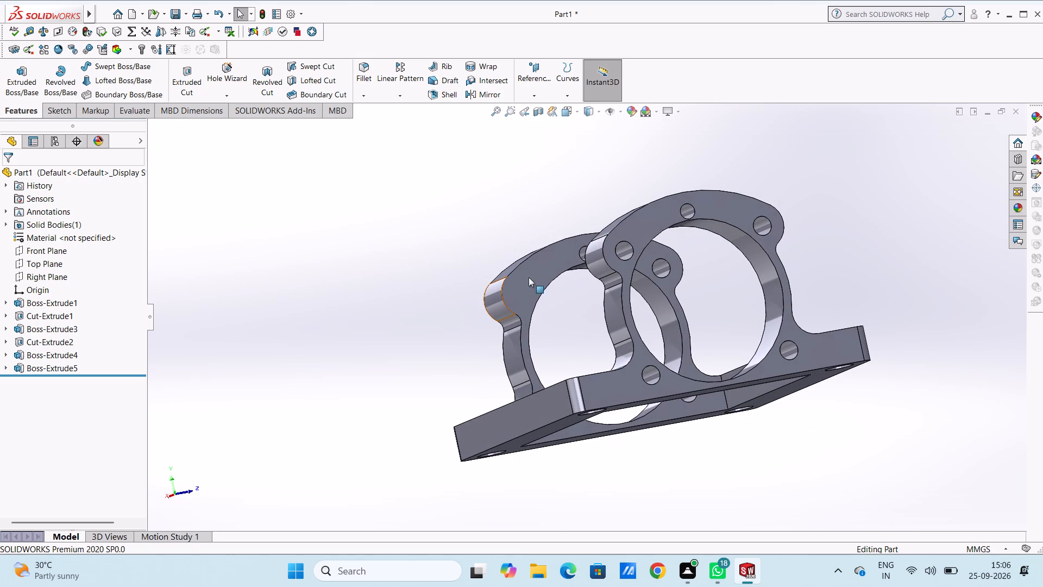
pyautogui.click(524, 288)
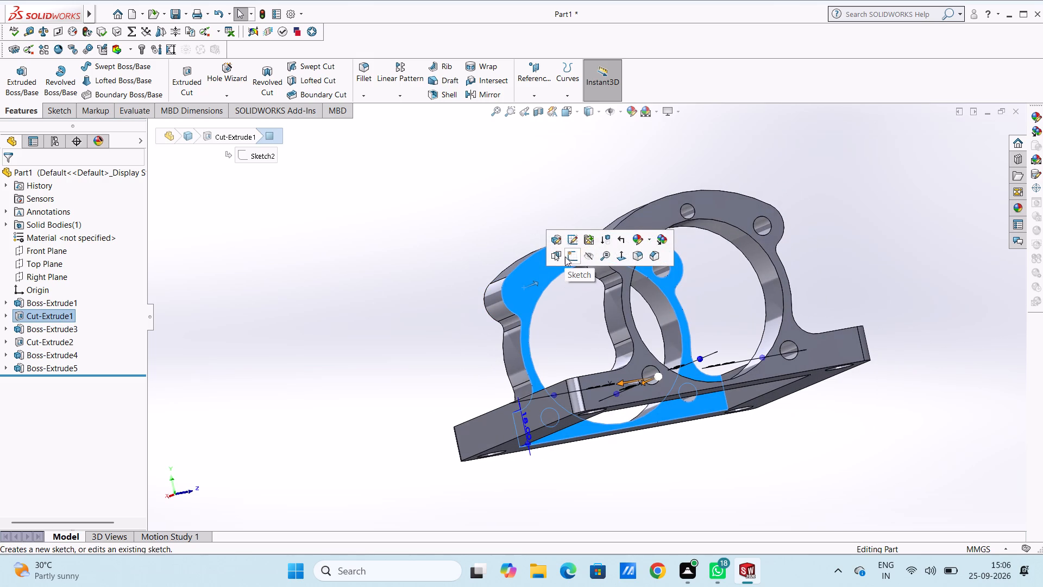
pyautogui.click(571, 255)
pyautogui.click(468, 243)
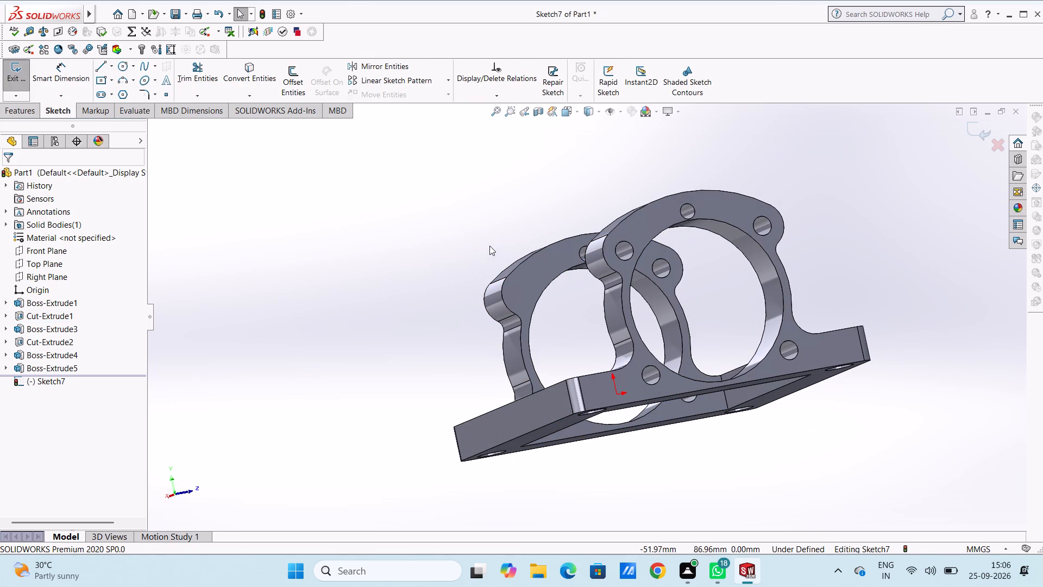
pyautogui.hotkey('ctrl', '3')
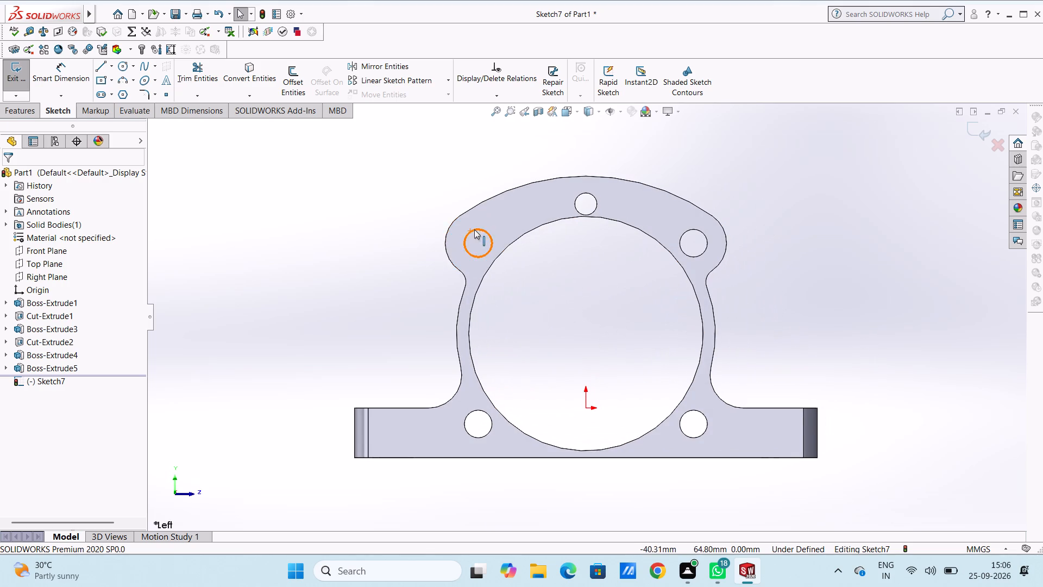
pyautogui.click(122, 65)
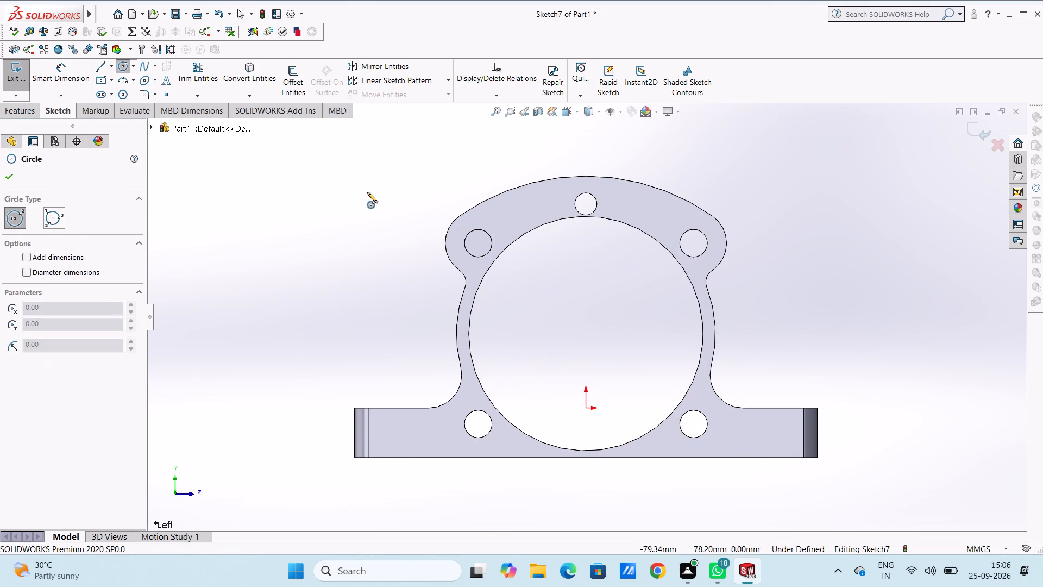
pyautogui.click(477, 242)
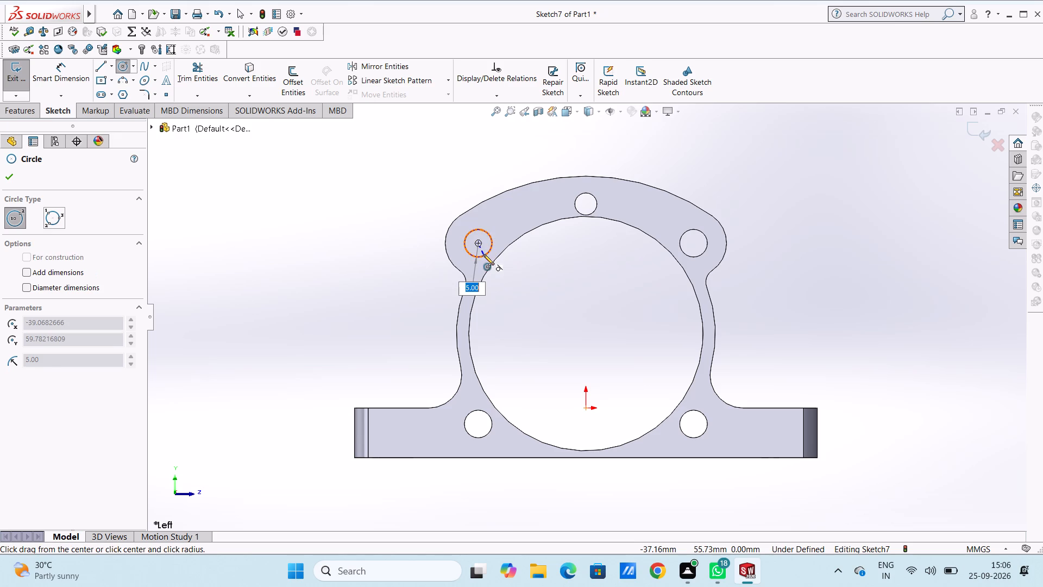
pyautogui.click(483, 255)
# Add a diameter dimension to the new lug circle, placing it outside the ring, and keep the drawn size.
pyautogui.click(82, 80)
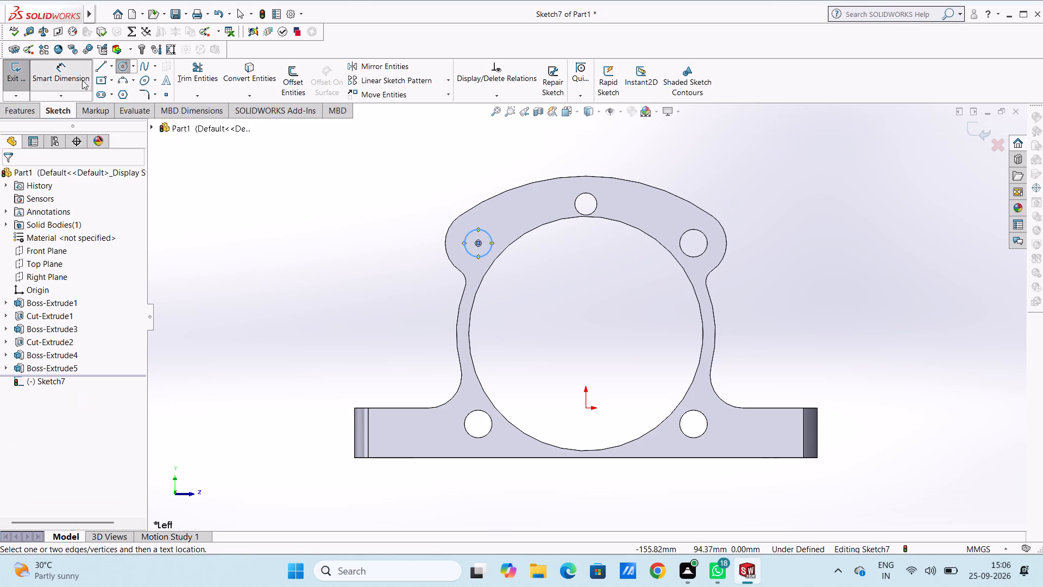
pyautogui.click(474, 255)
pyautogui.click(319, 320)
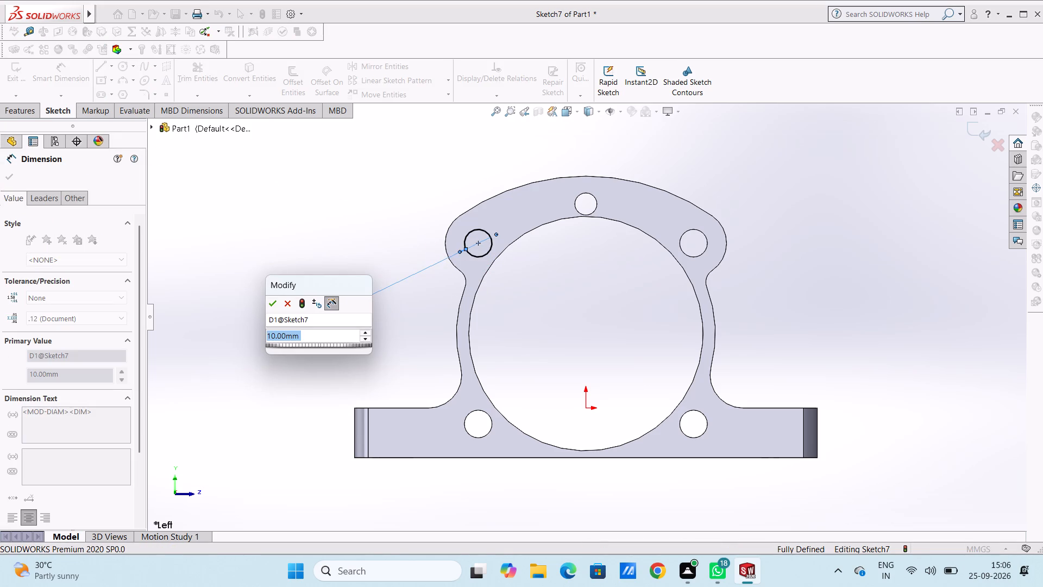
pyautogui.click(271, 300)
pyautogui.click(267, 246)
# Cut the lug circle 25 mm deep through the filled lug with a blind Extruded Cut.
pyautogui.moveTo(266, 224); pyautogui.dragTo(296, 248, button='middle')
pyautogui.click(26, 113)
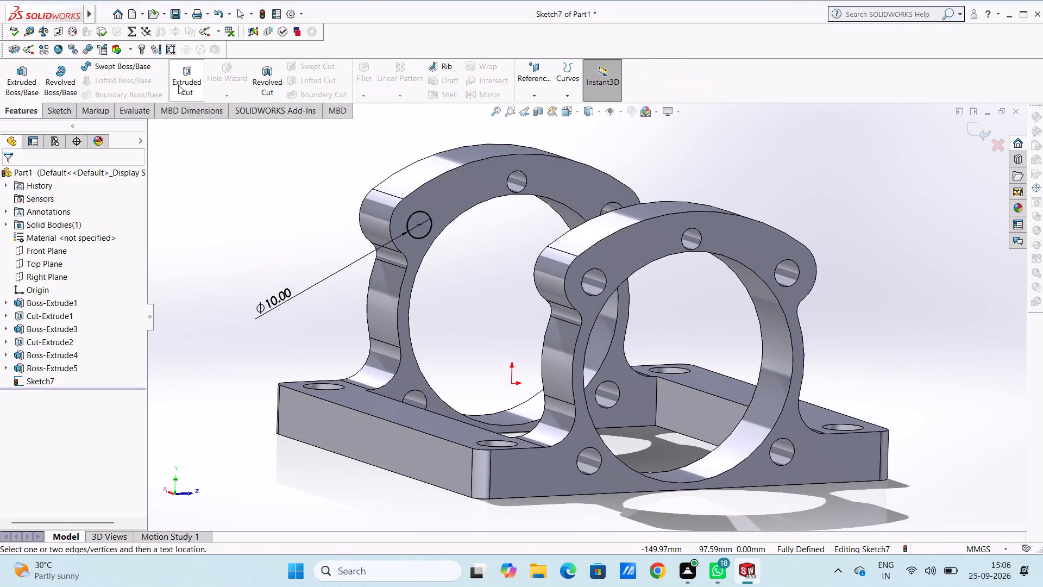
pyautogui.click(185, 81)
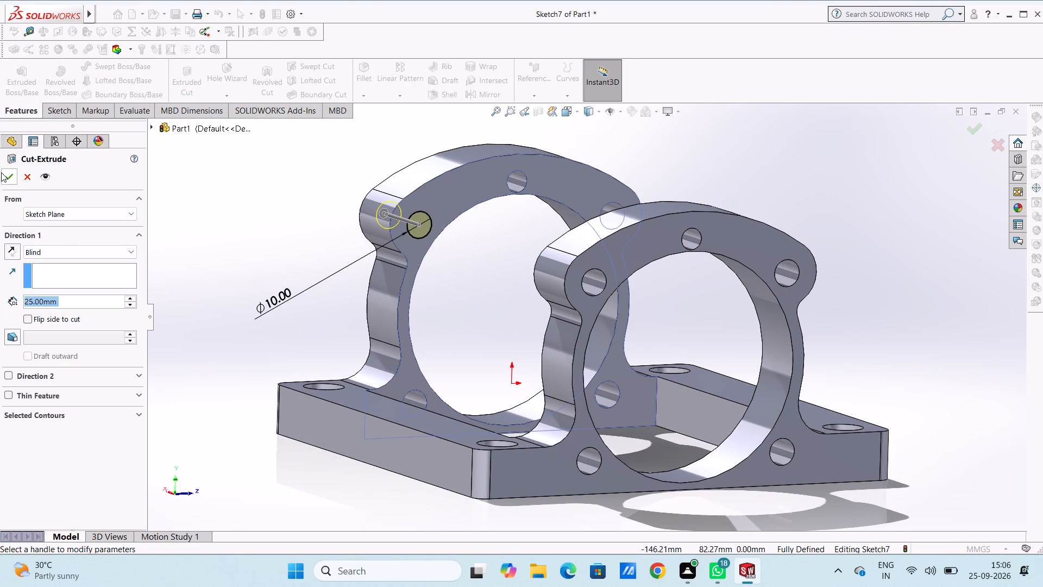
pyautogui.click(9, 174)
pyautogui.click(238, 210)
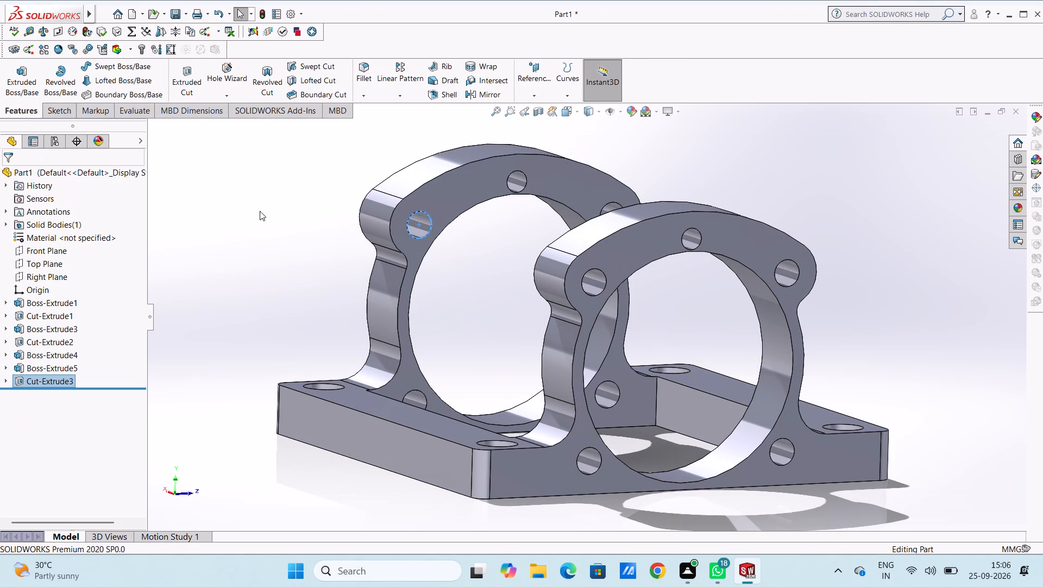
# Inspect both lugged rings and the frame from several angles to check the corrected lug hole.
pyautogui.hotkey('ctrl', '3')
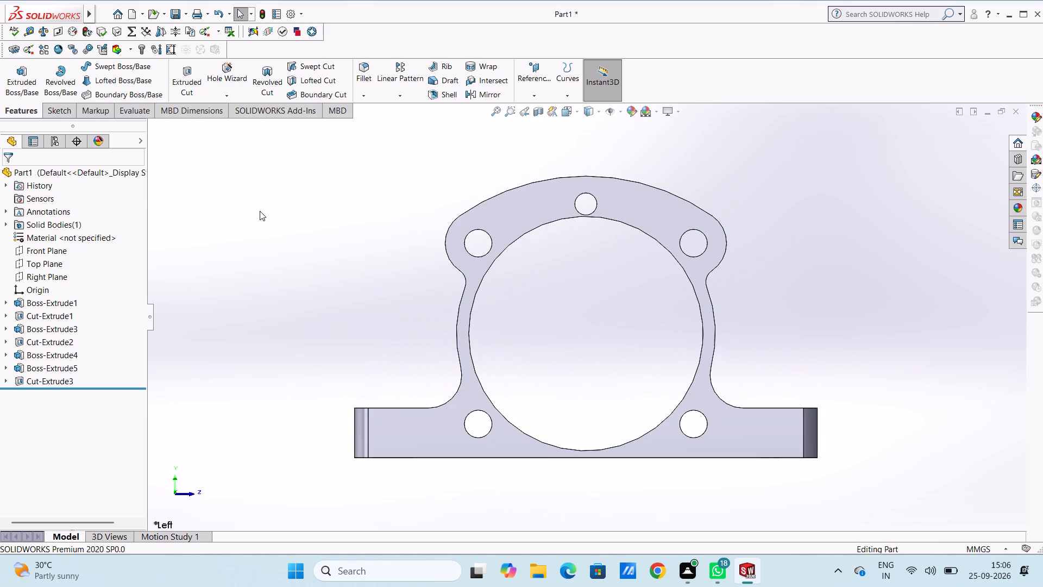
pyautogui.moveTo(261, 210); pyautogui.dragTo(392, 252, button='middle')
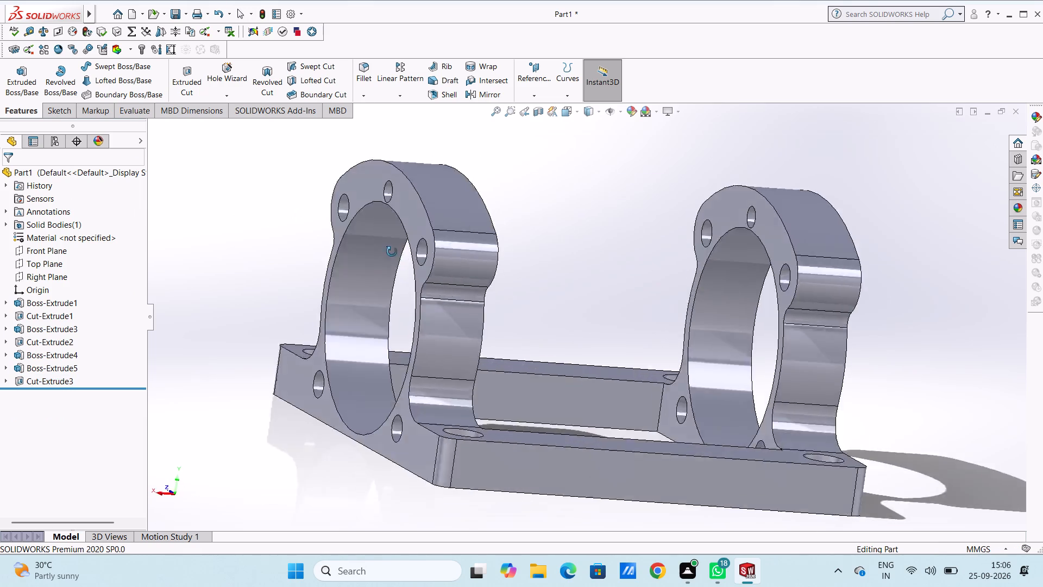
pyautogui.moveTo(392, 252); pyautogui.dragTo(450, 282, button='middle')
pyautogui.scroll(2, 440, 287)
pyautogui.moveTo(355, 242); pyautogui.dragTo(308, 268, button='middle')
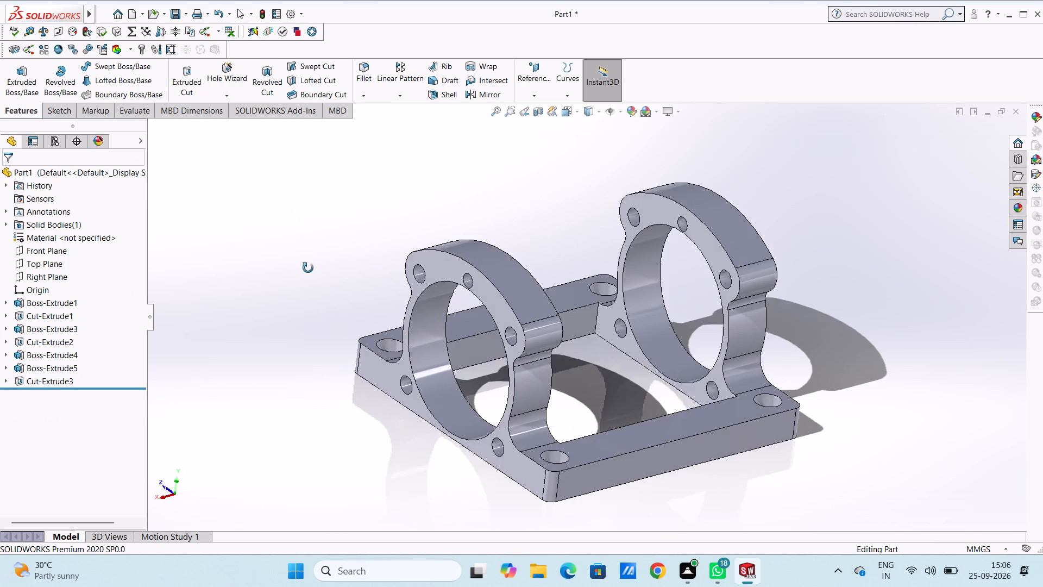
pyautogui.moveTo(308, 268); pyautogui.dragTo(360, 307, button='middle')
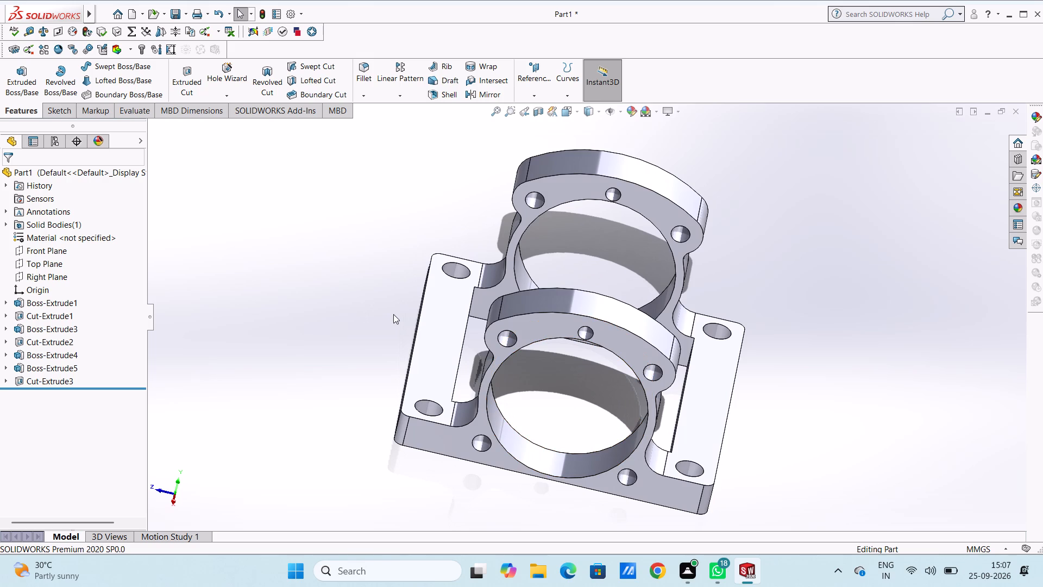
pyautogui.moveTo(390, 314); pyautogui.dragTo(421, 313, button='middle')
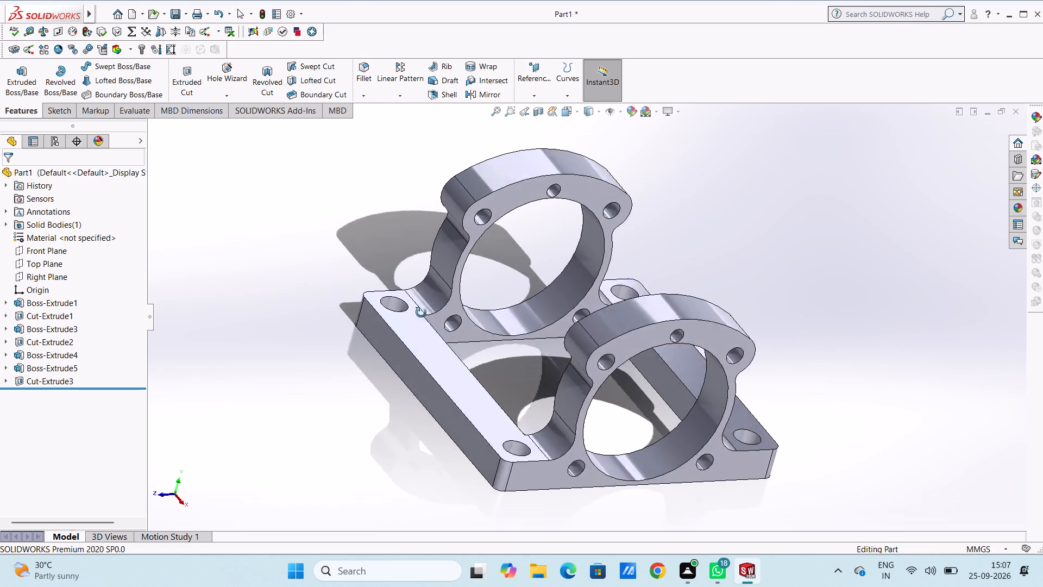
pyautogui.moveTo(421, 313); pyautogui.dragTo(363, 326, button='middle')
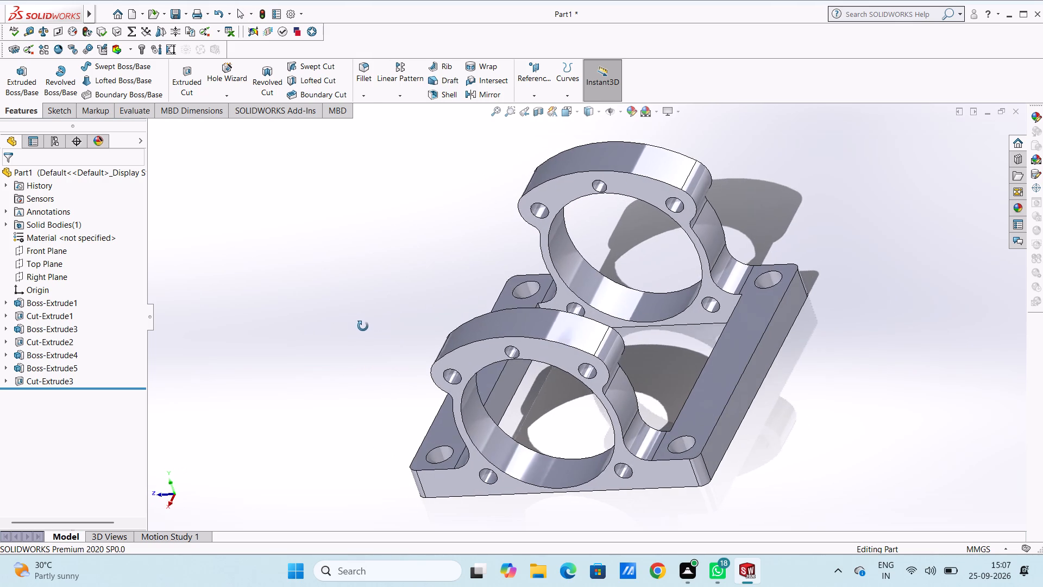
pyautogui.moveTo(363, 326); pyautogui.dragTo(362, 324, button='middle')
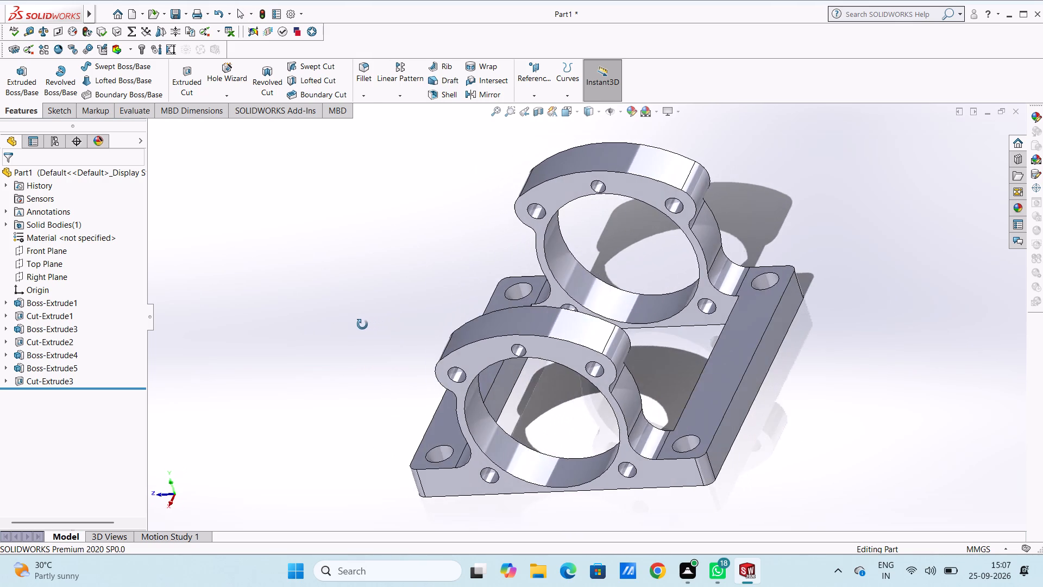
pyautogui.moveTo(362, 324); pyautogui.dragTo(374, 340, button='middle')
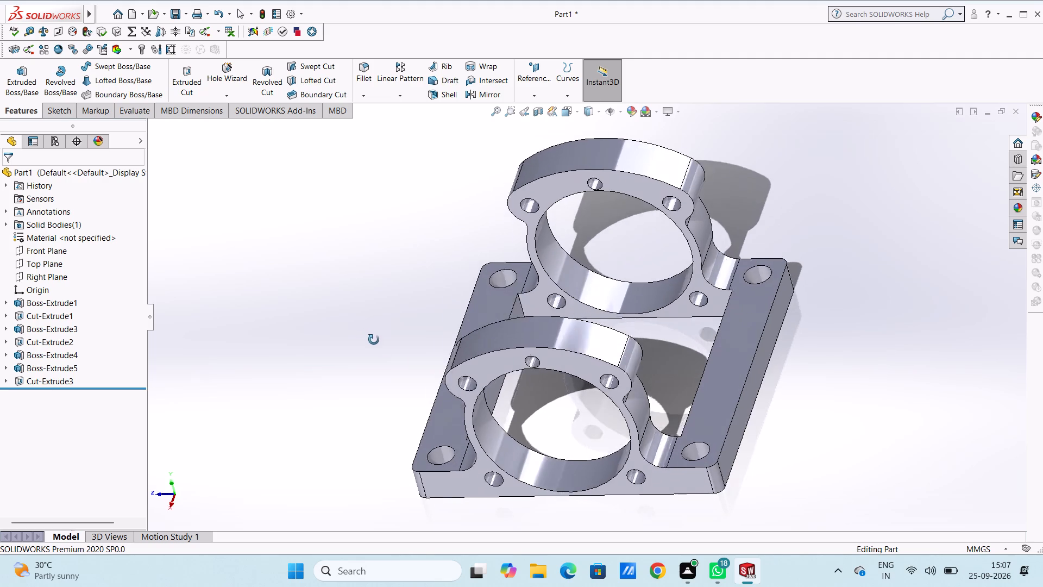
pyautogui.moveTo(374, 340); pyautogui.dragTo(400, 359, button='middle')
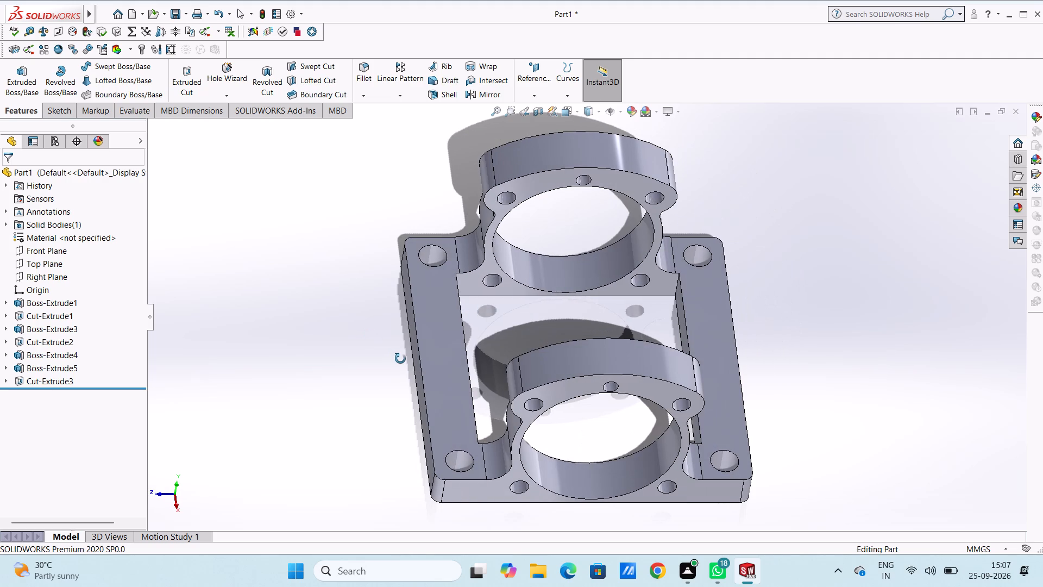
pyautogui.moveTo(400, 359); pyautogui.dragTo(393, 273, button='middle')
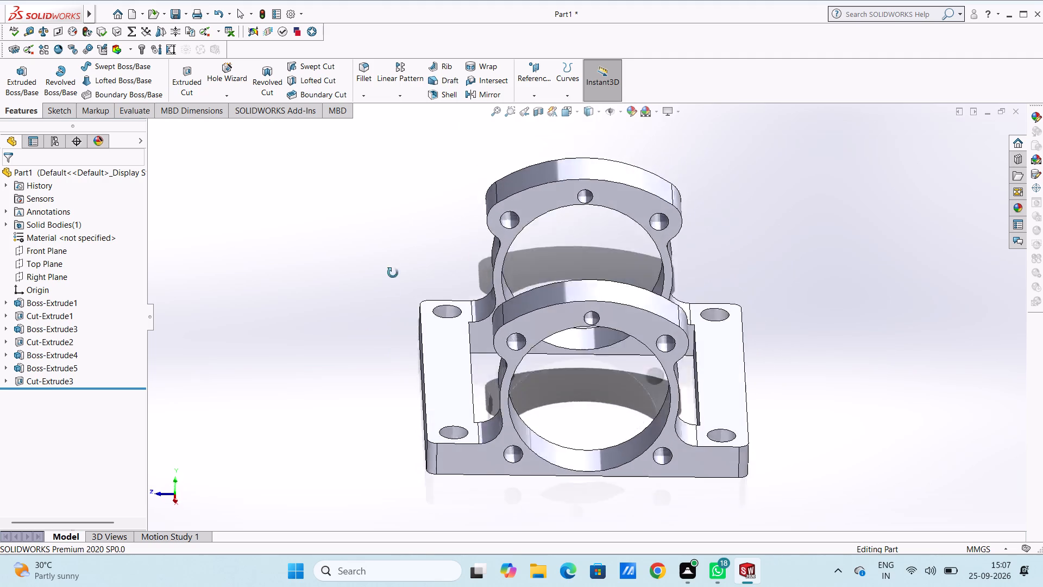
pyautogui.moveTo(393, 273); pyautogui.dragTo(364, 379, button='middle')
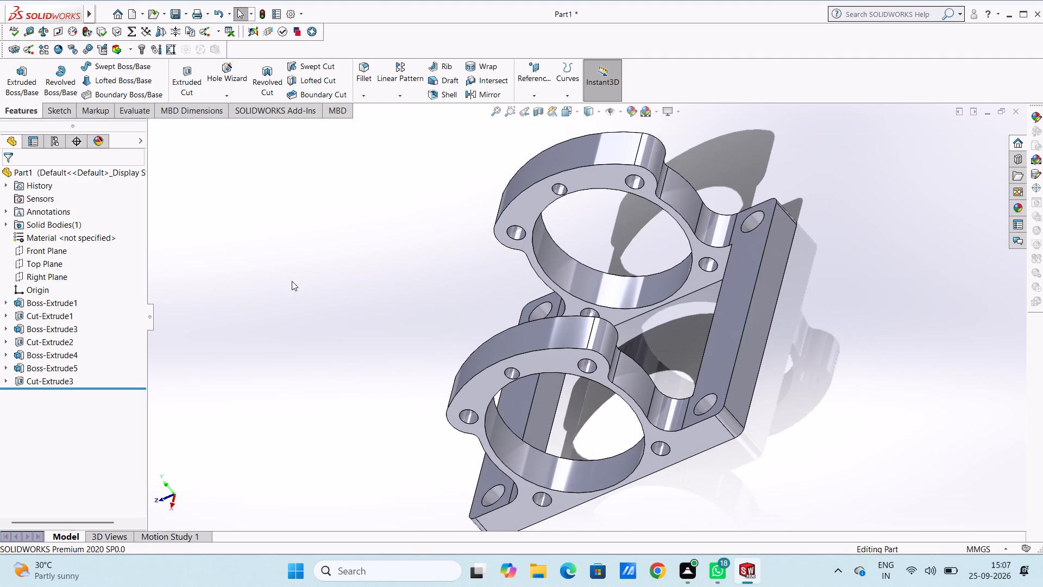
# Create a reference plane offset 59 mm from the Right Plane, towards the inner face of the ring with the recut hole.
pyautogui.hotkey('ctrl', '5')
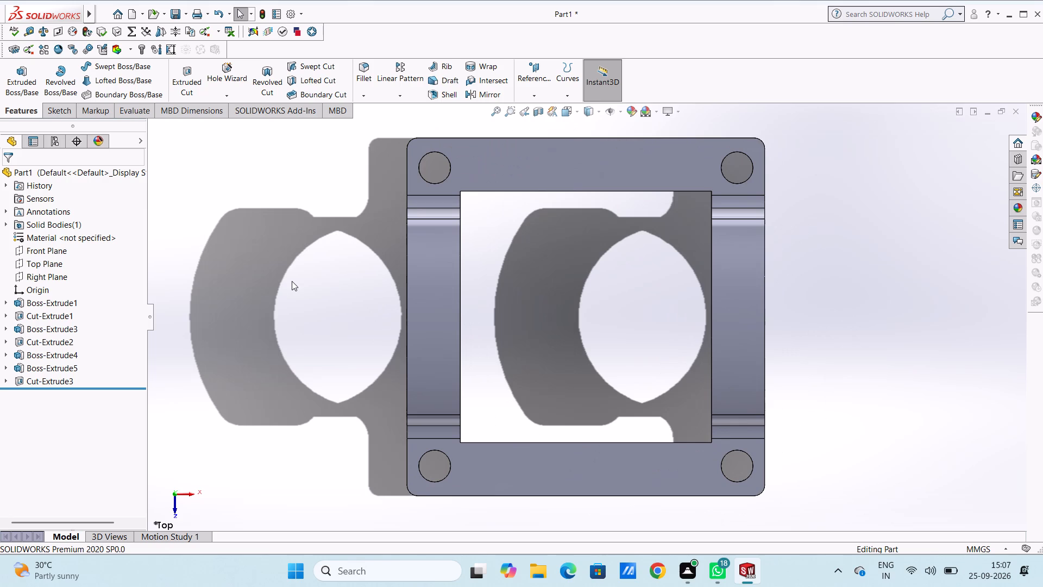
pyautogui.click(541, 65)
pyautogui.click(545, 110)
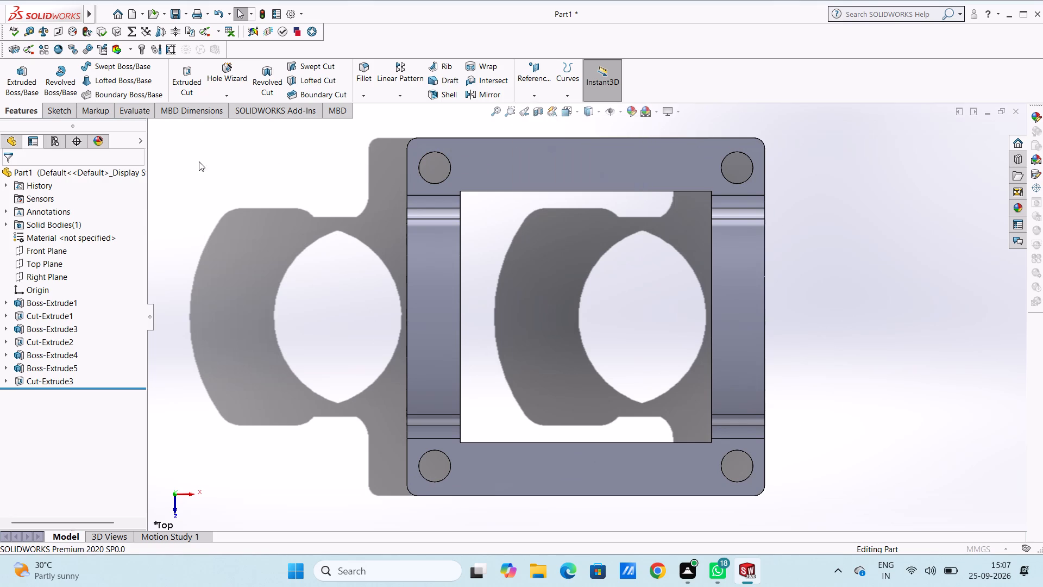
pyautogui.click(193, 128)
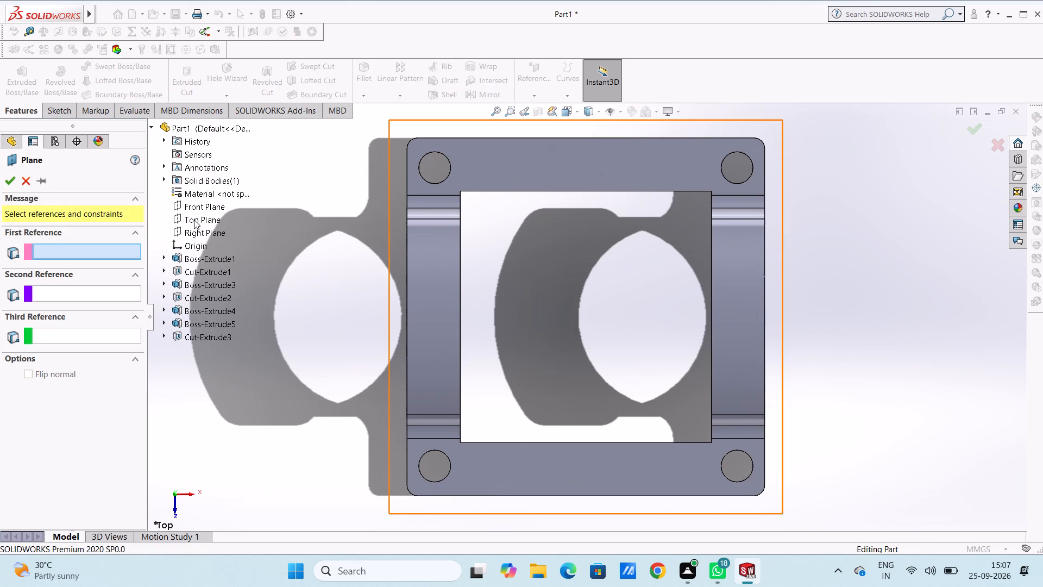
pyautogui.click(203, 229)
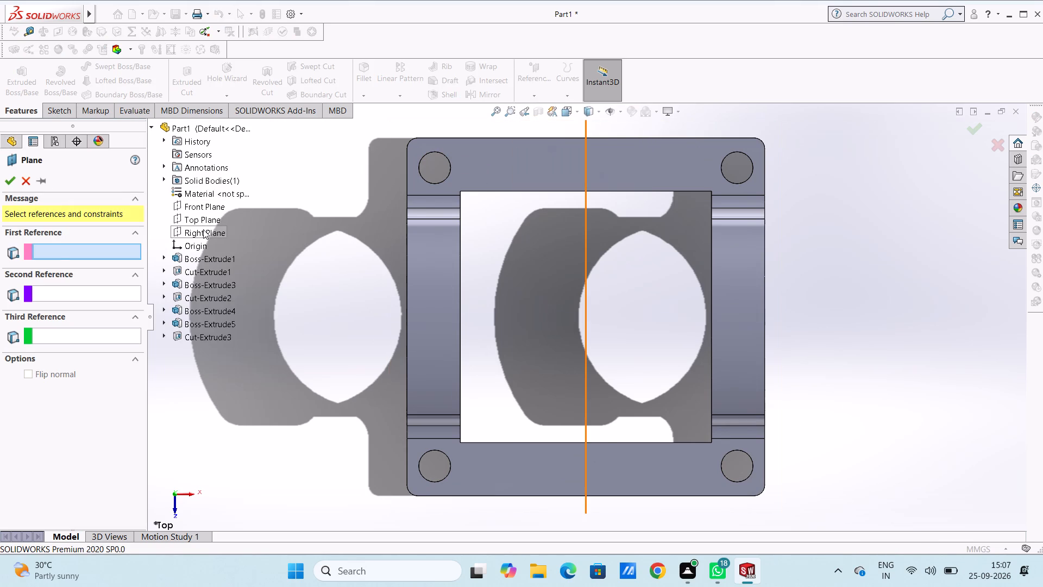
pyautogui.doubleClick(81, 346)
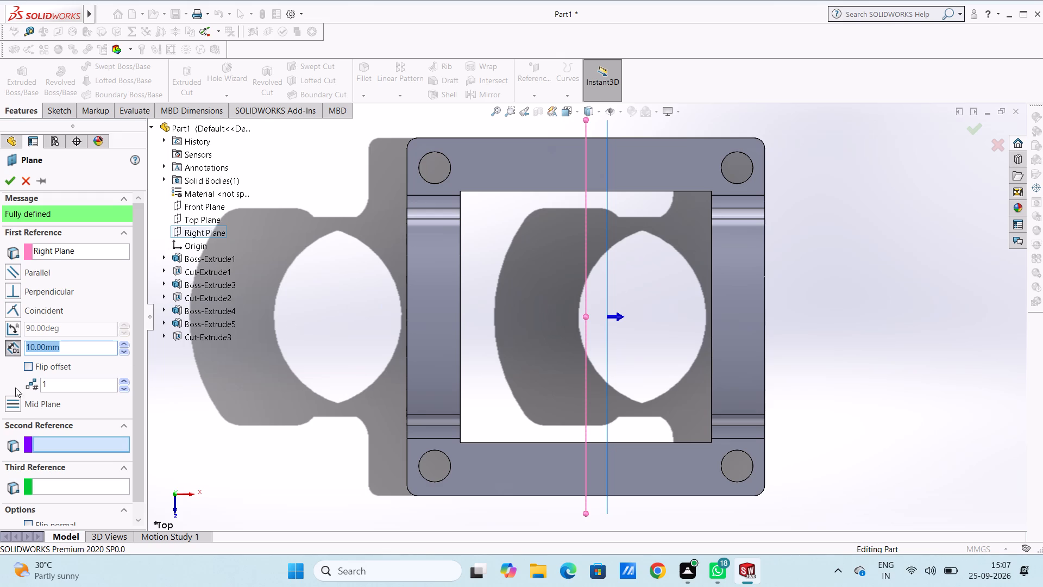
pyautogui.write('59')
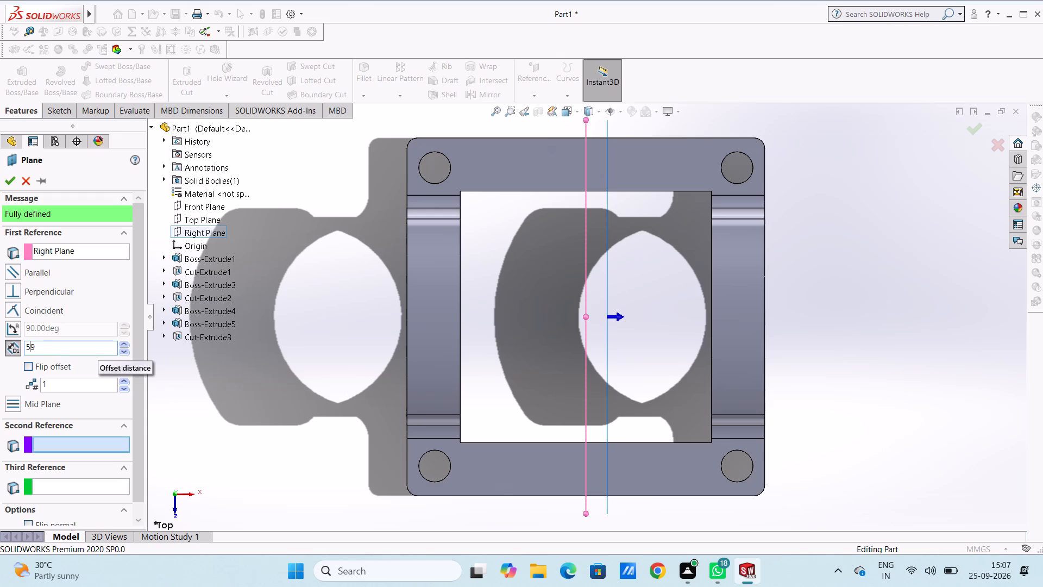
pyautogui.press('Return')
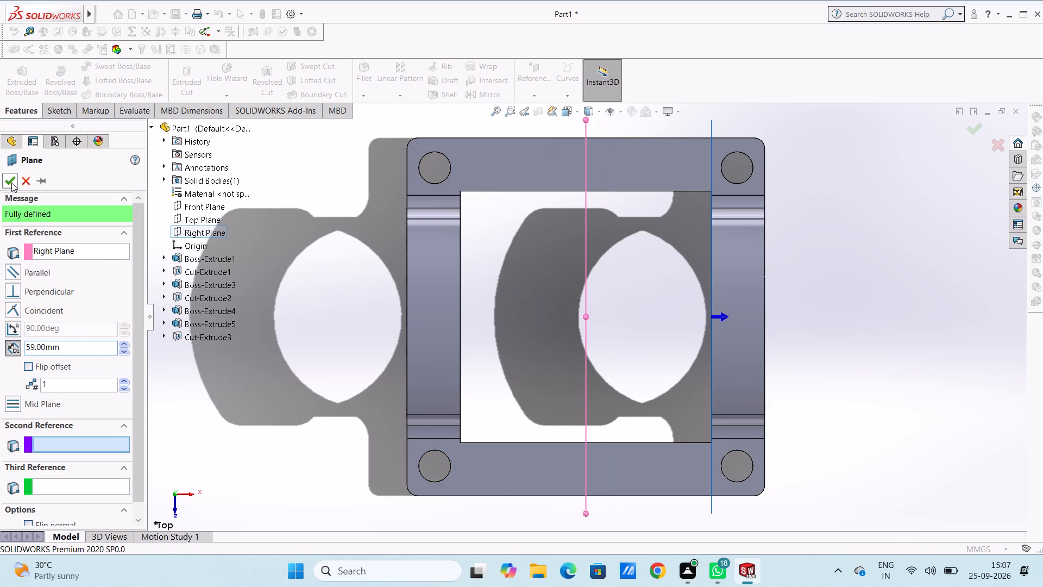
pyautogui.click(11, 182)
pyautogui.click(269, 255)
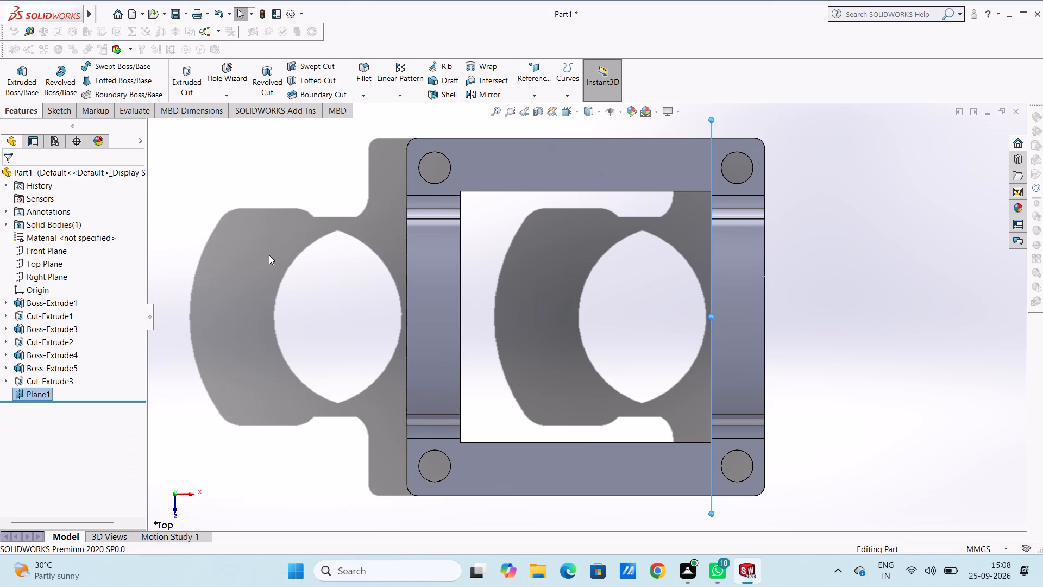
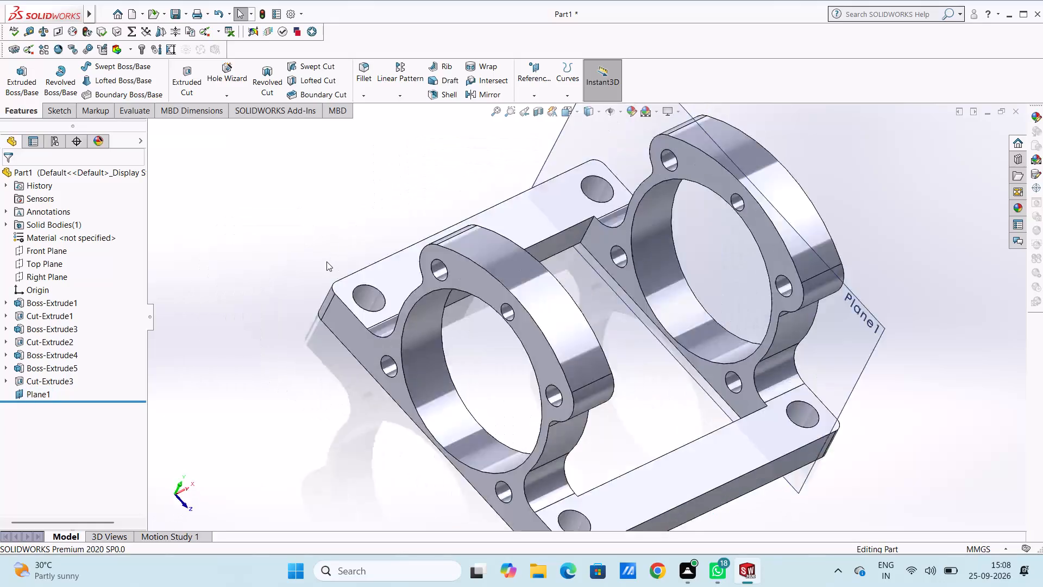
# Start a new sketch on Plane1, viewed square-on from the right side of the part.
pyautogui.hotkey('ctrl', '4')
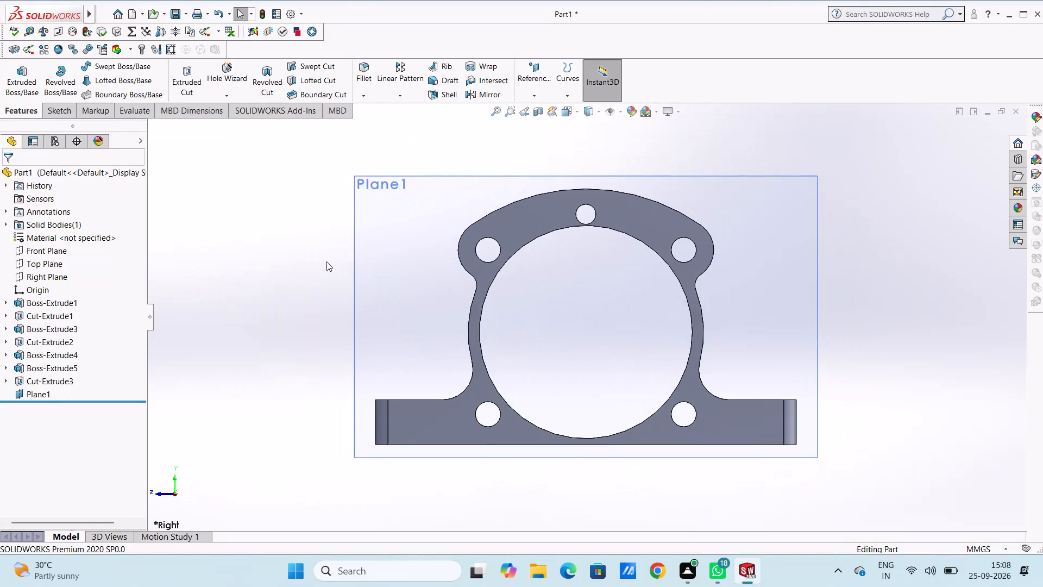
pyautogui.click(385, 263)
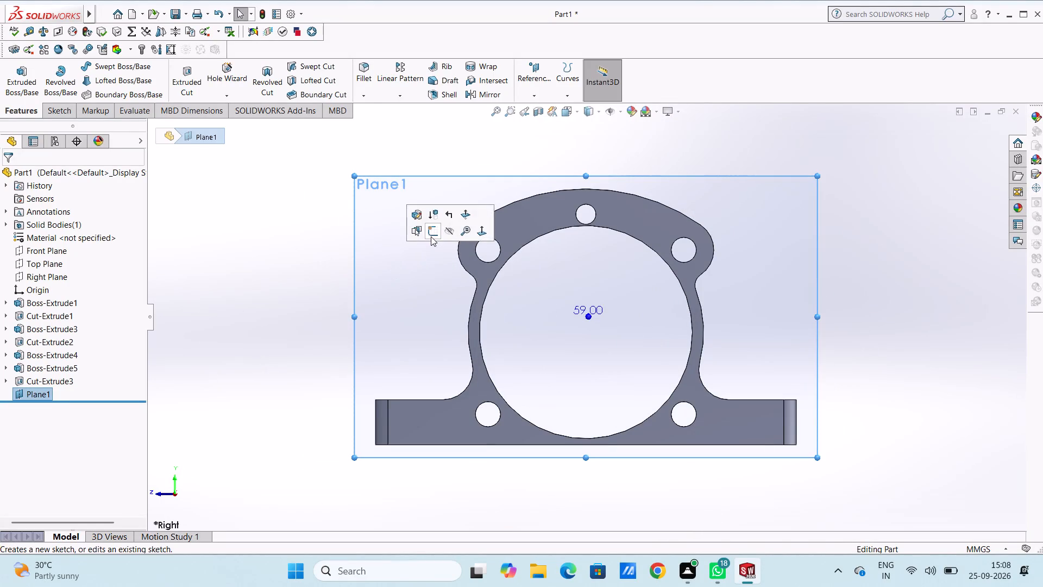
pyautogui.click(431, 236)
pyautogui.click(252, 304)
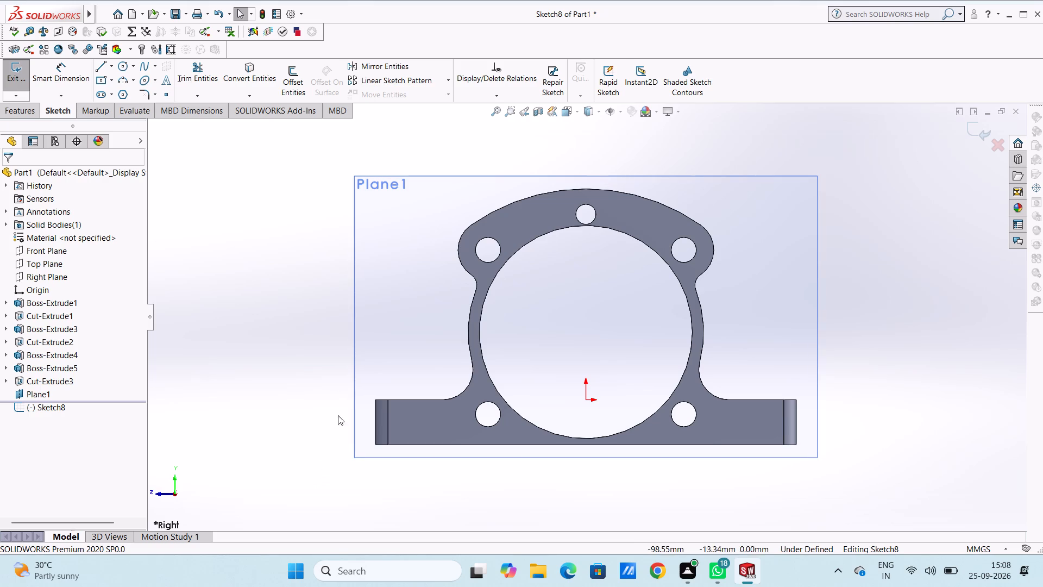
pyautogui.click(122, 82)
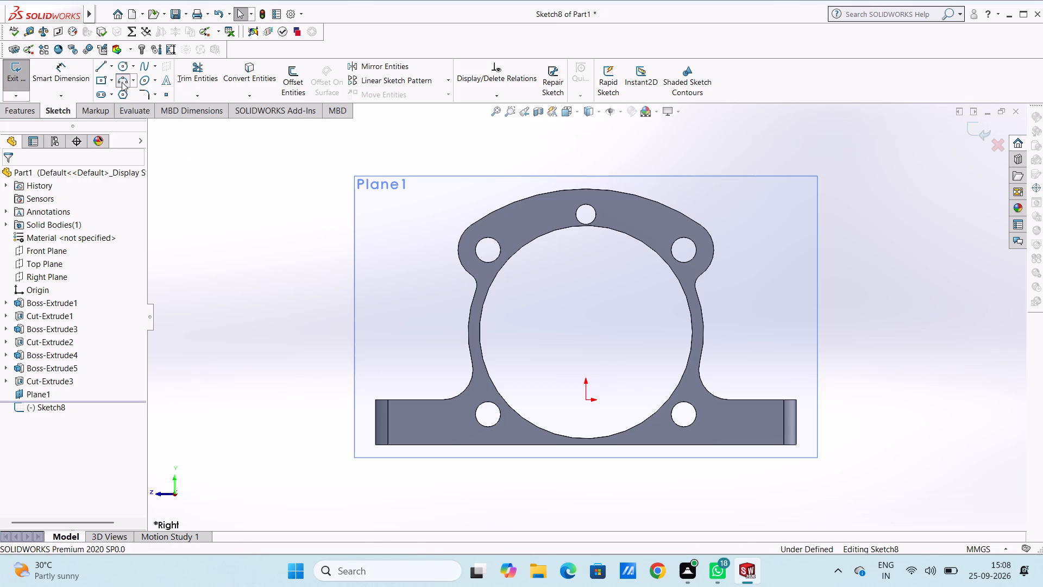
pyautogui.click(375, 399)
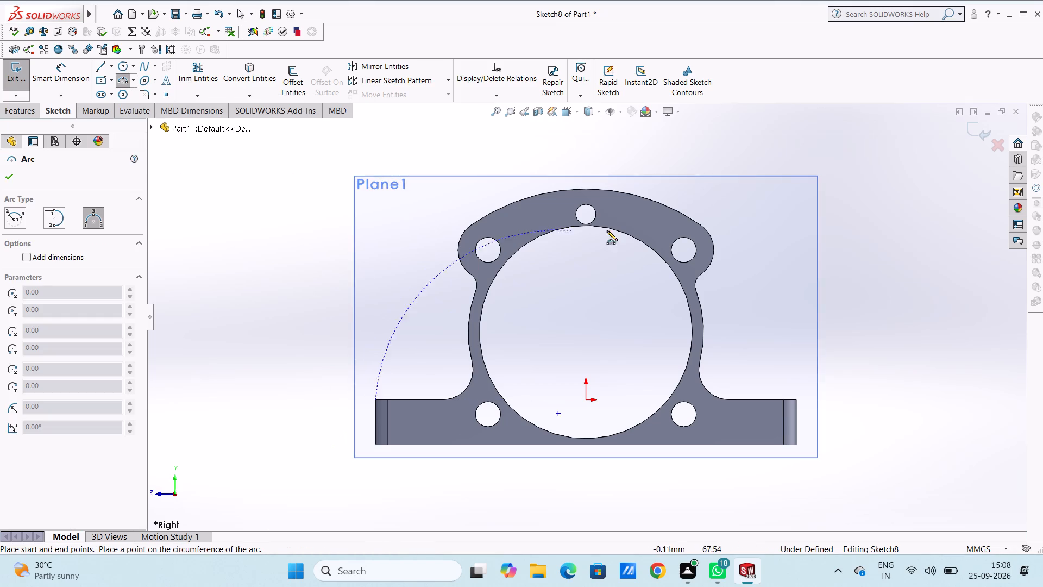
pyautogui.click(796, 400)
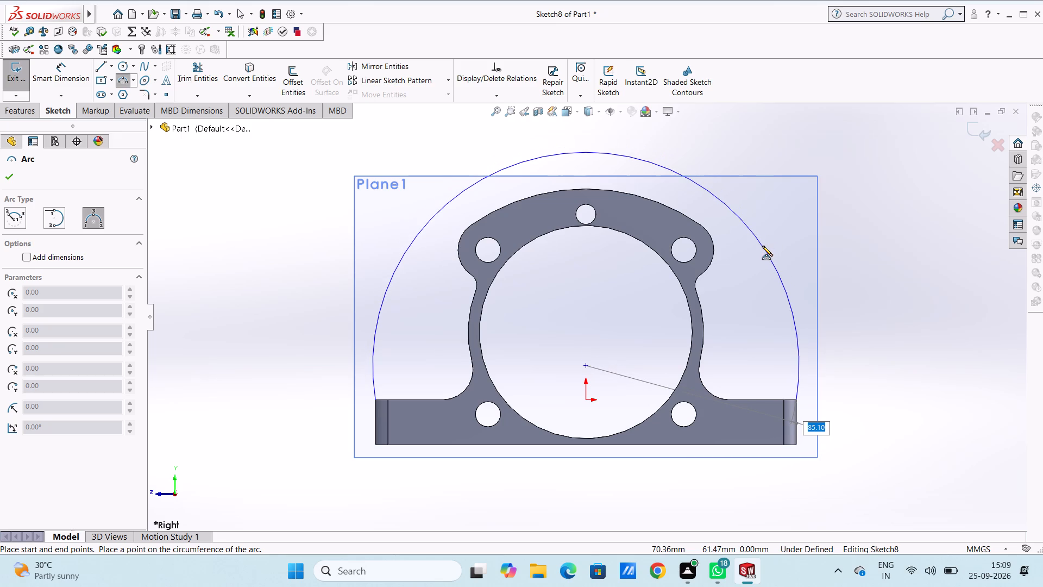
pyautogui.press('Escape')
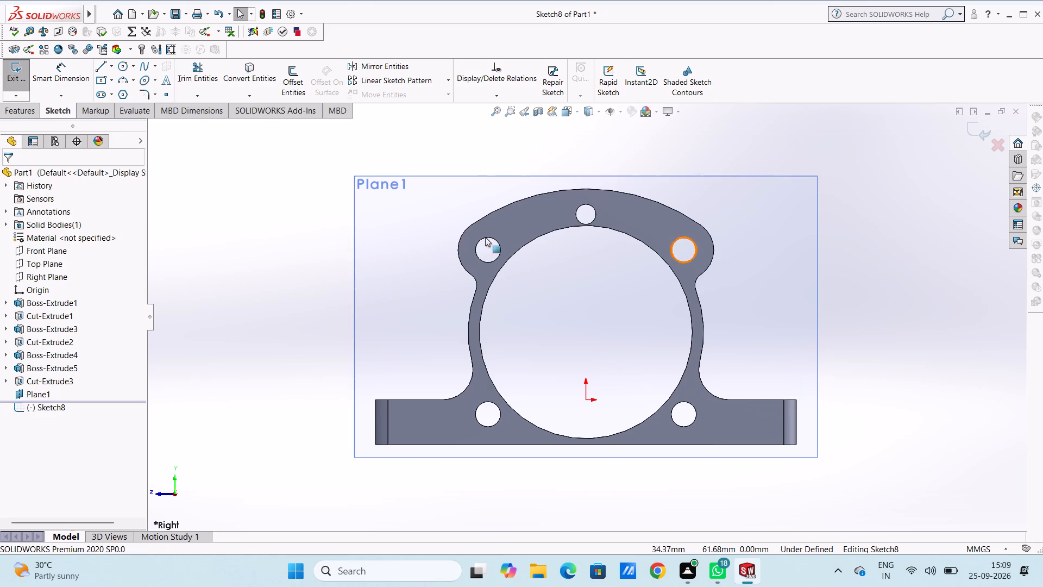
# Sketch two 20 mm vertical lines rising from the two outer top corners of the base.
pyautogui.click(106, 67)
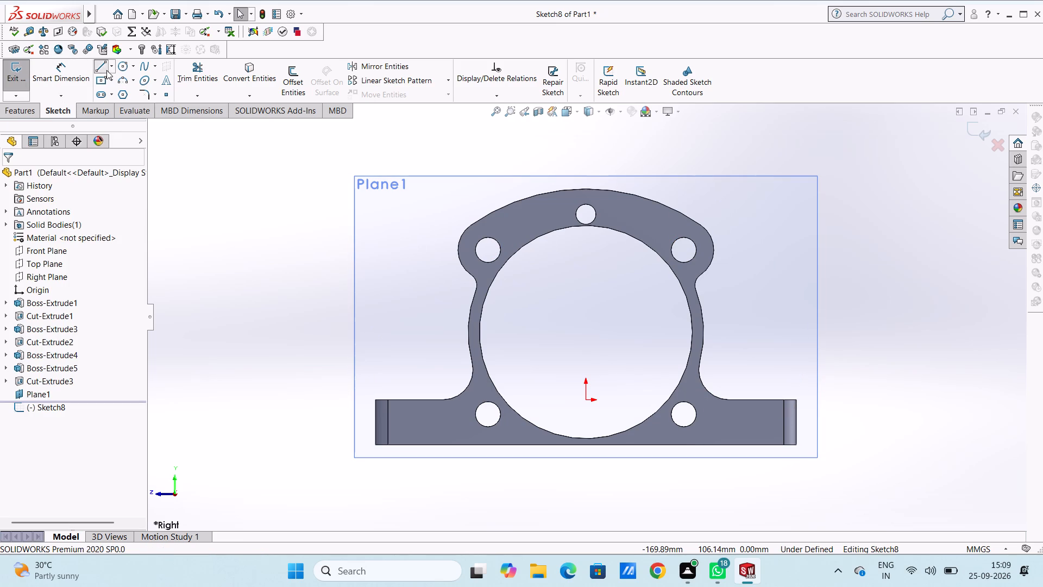
pyautogui.click(377, 399)
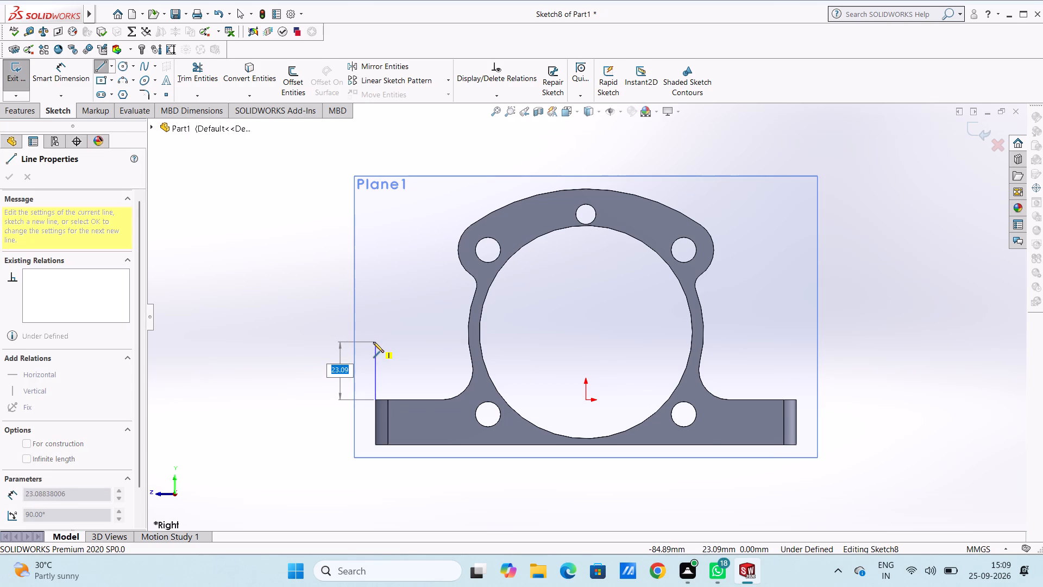
pyautogui.write('20')
pyautogui.press('Return')
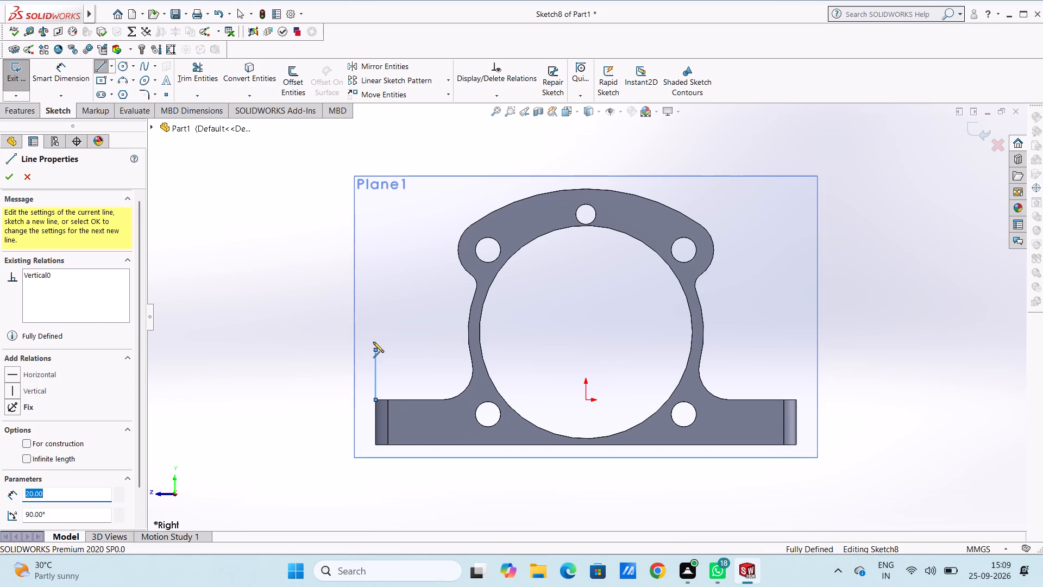
pyautogui.press('Escape')
pyautogui.click(101, 70)
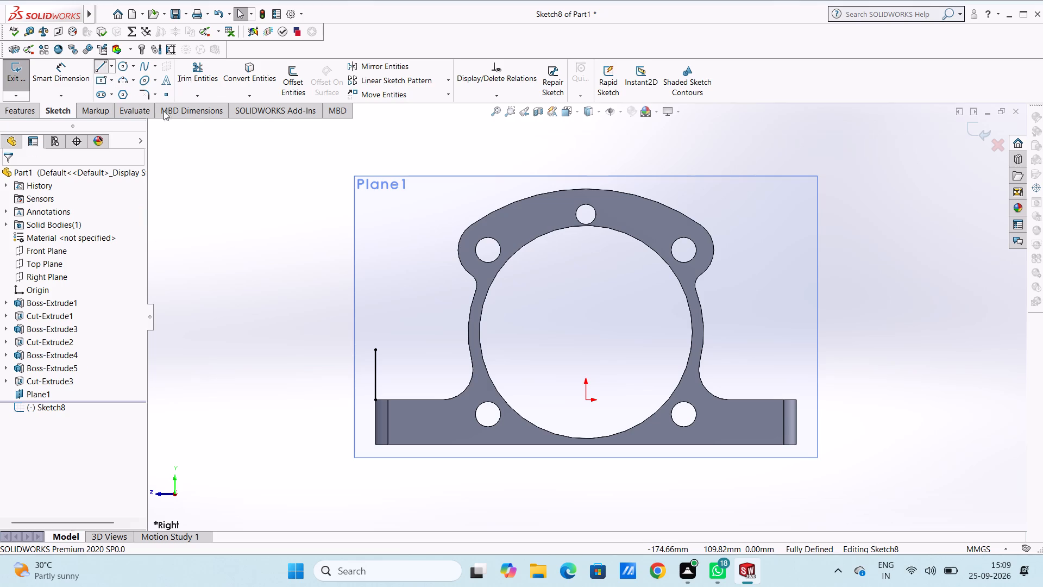
pyautogui.click(795, 397)
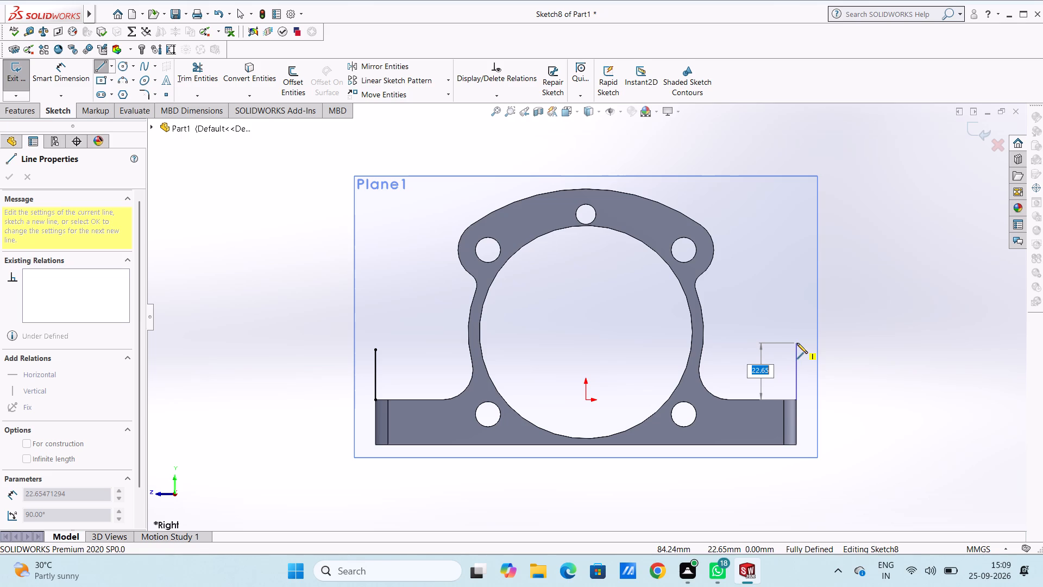
pyautogui.write('20')
pyautogui.press('Return')
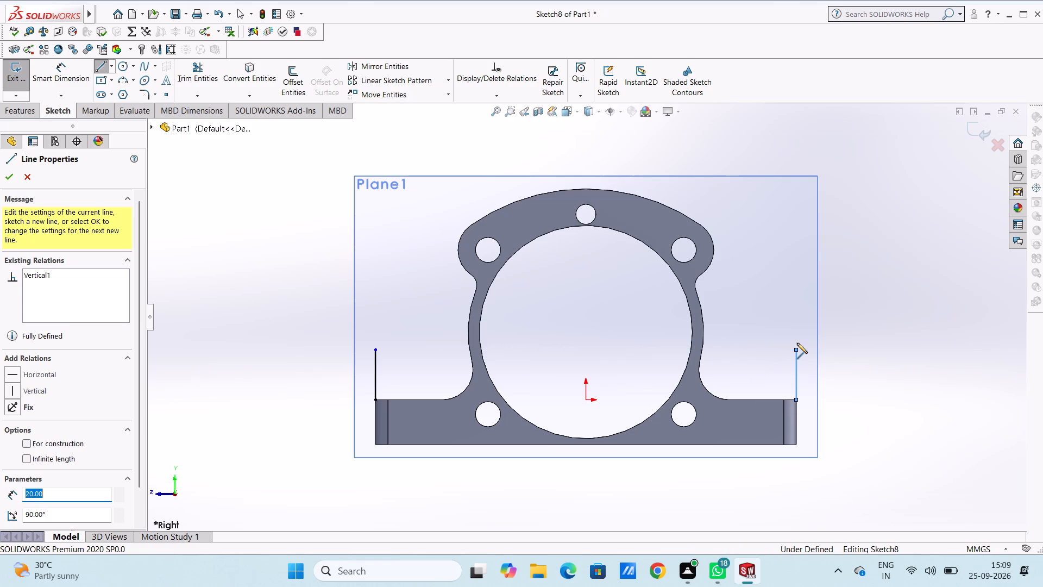
pyautogui.press('Escape')
pyautogui.press('Escape')
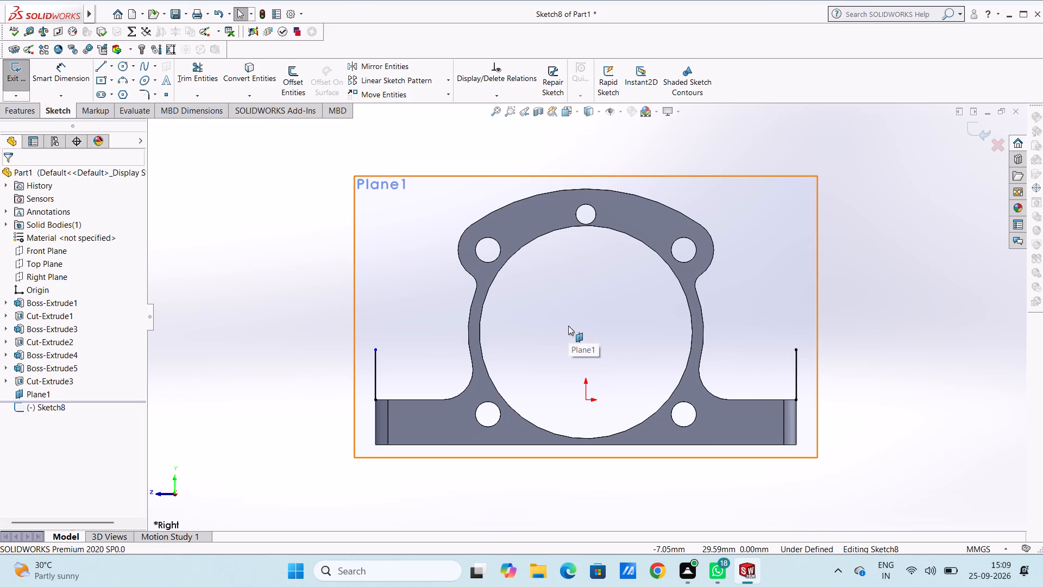
# Add a 20 mm length dimension to each of the two vertical lines, placed outside the part.
pyautogui.click(53, 79)
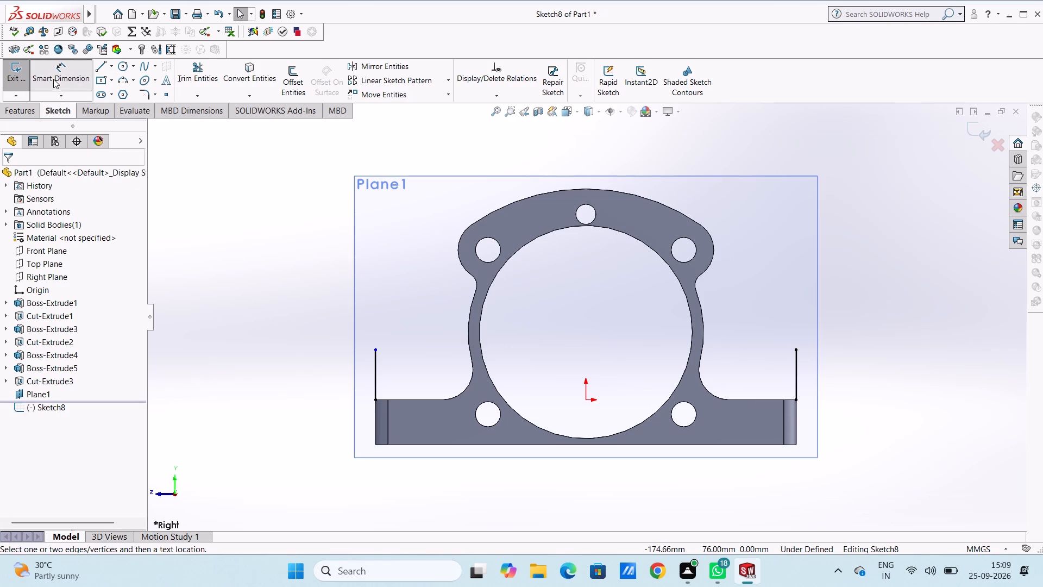
pyautogui.click(374, 365)
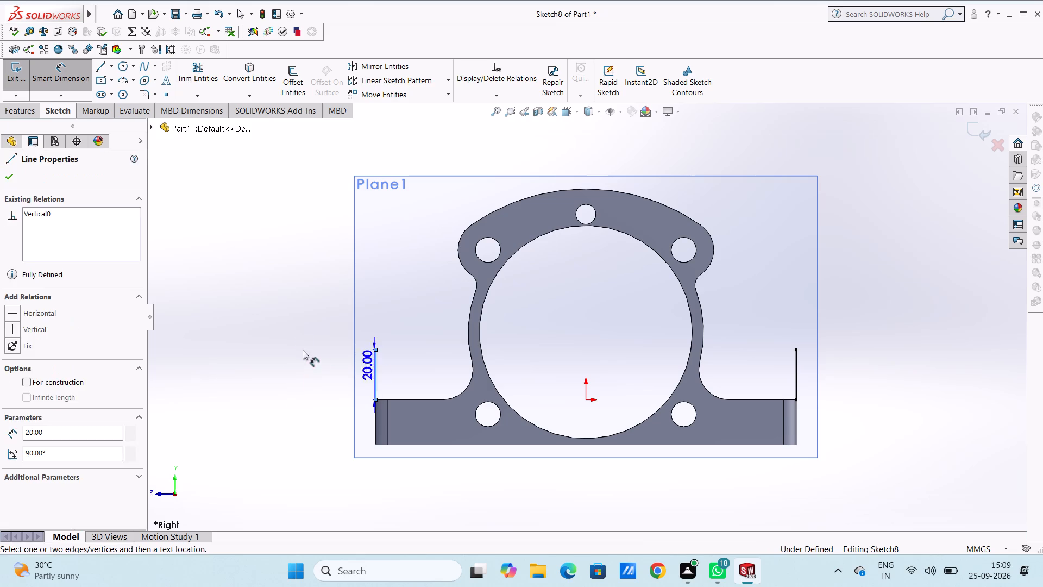
pyautogui.click(279, 348)
pyautogui.click(230, 331)
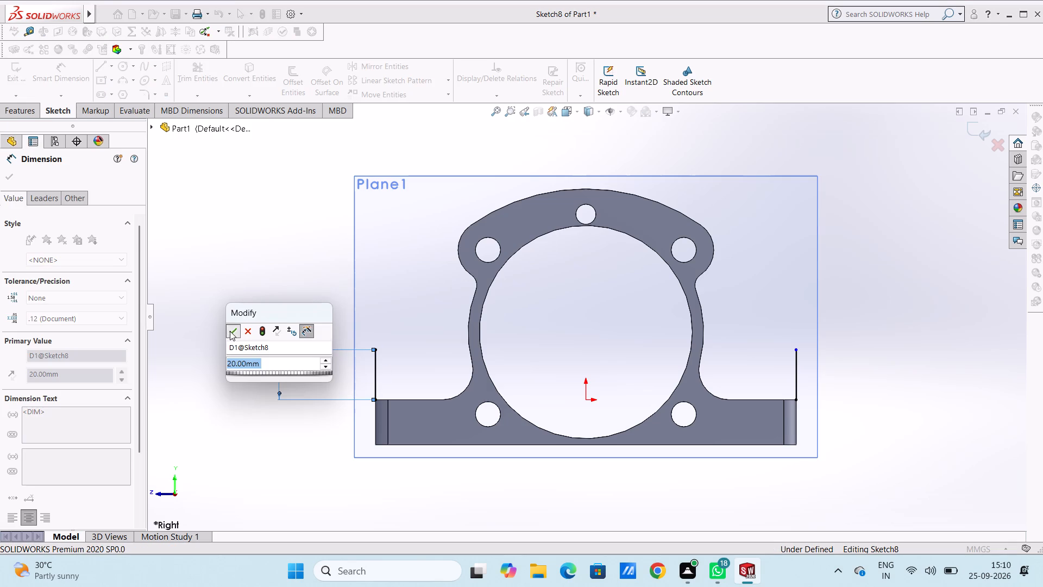
pyautogui.click(244, 295)
pyautogui.click(795, 382)
pyautogui.click(869, 381)
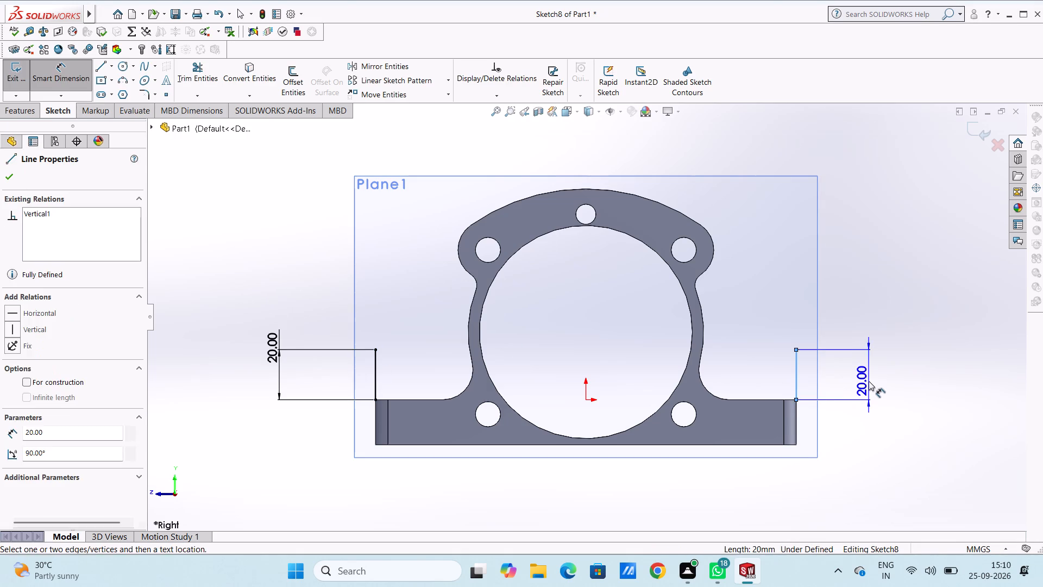
pyautogui.click(826, 363)
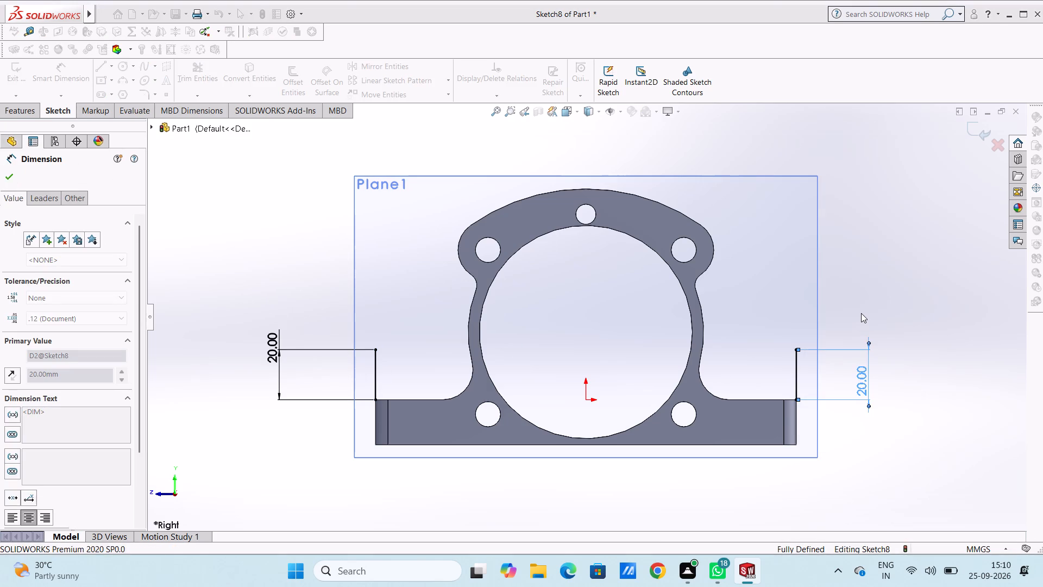
pyautogui.click(862, 313)
pyautogui.press('Escape')
pyautogui.press('Escape')
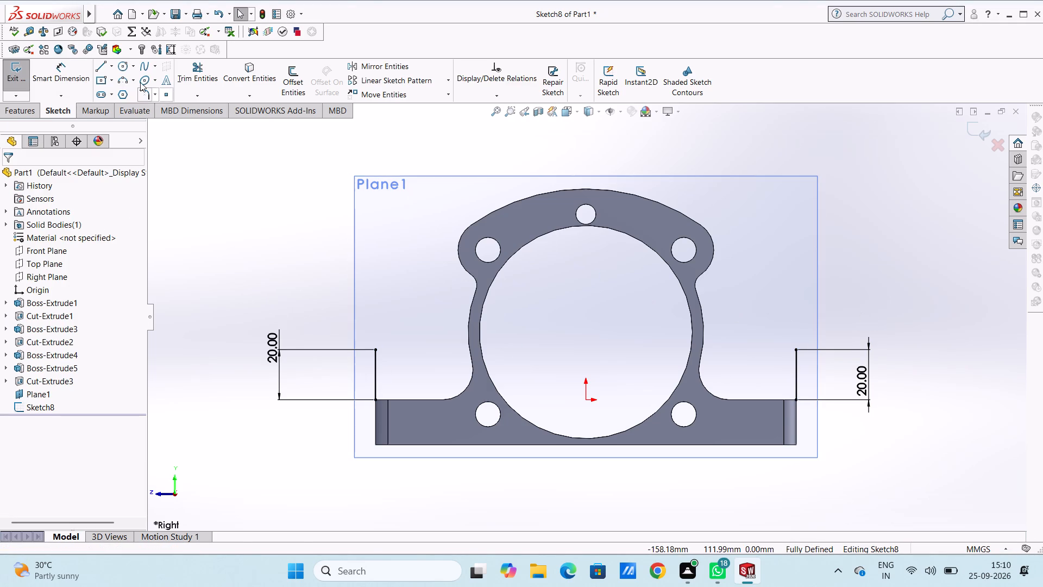
# Sketch a three-point arc of 84 mm radius over the bearing housing, joining the upper ends of the two vertical lines.
pyautogui.click(134, 79)
pyautogui.click(118, 80)
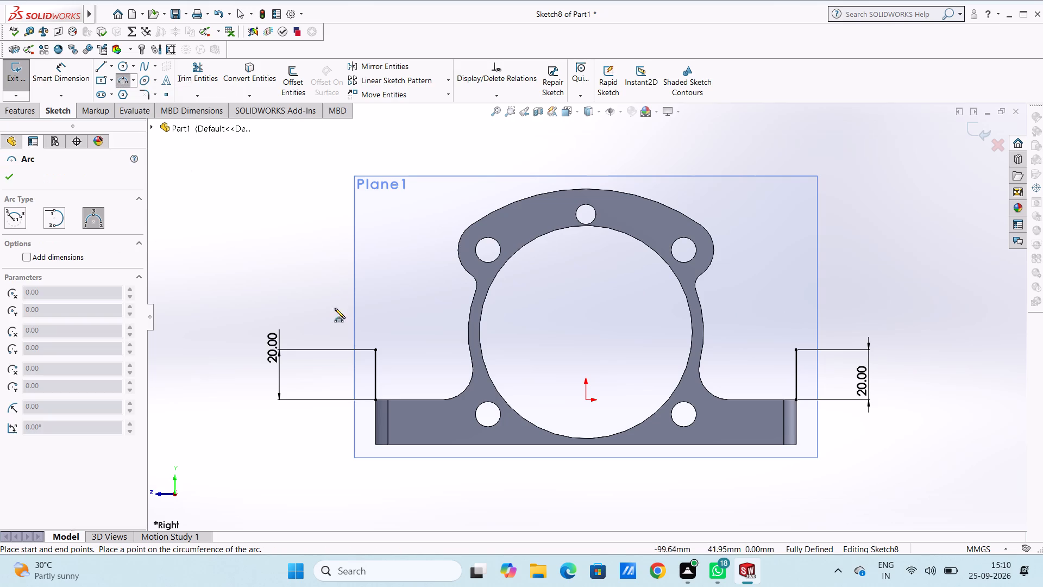
pyautogui.click(373, 351)
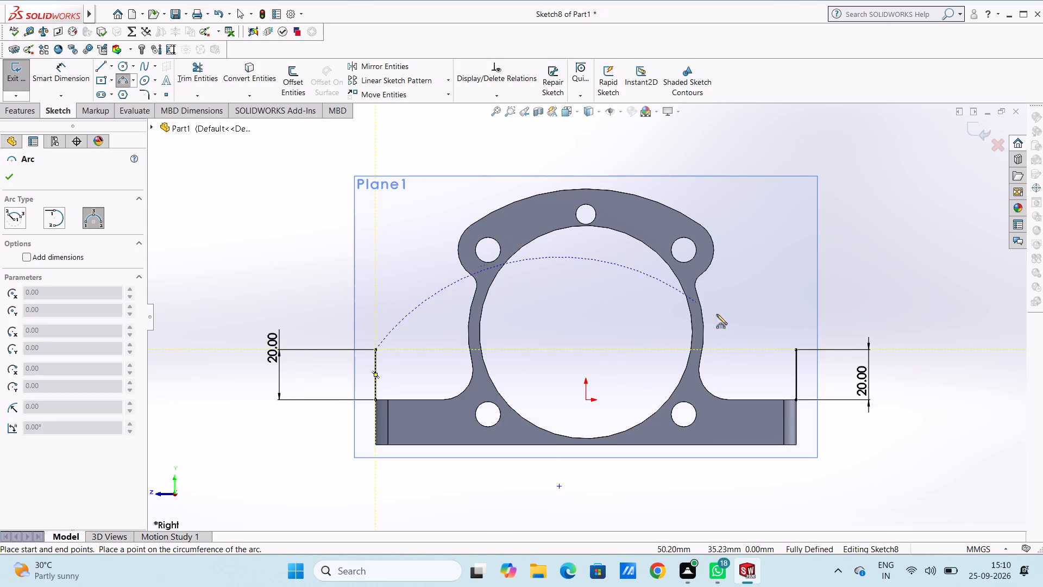
pyautogui.click(797, 349)
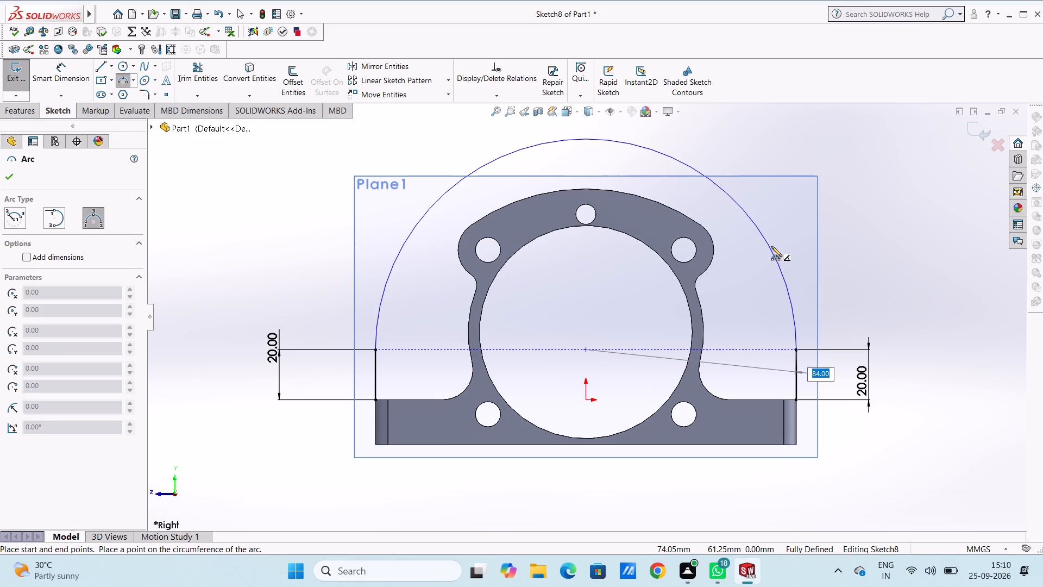
pyautogui.click(771, 246)
pyautogui.press('Escape')
pyautogui.press('Escape')
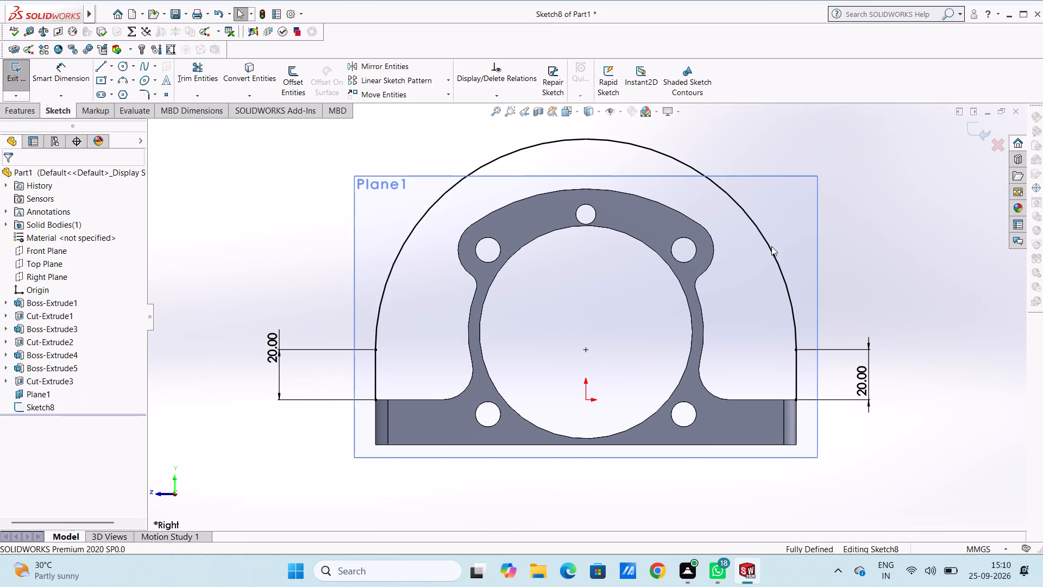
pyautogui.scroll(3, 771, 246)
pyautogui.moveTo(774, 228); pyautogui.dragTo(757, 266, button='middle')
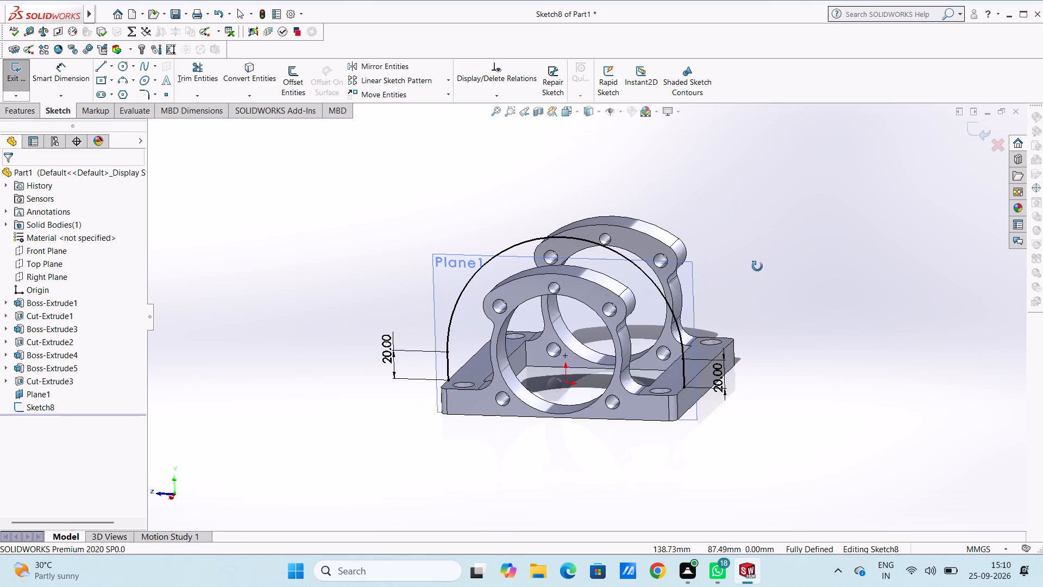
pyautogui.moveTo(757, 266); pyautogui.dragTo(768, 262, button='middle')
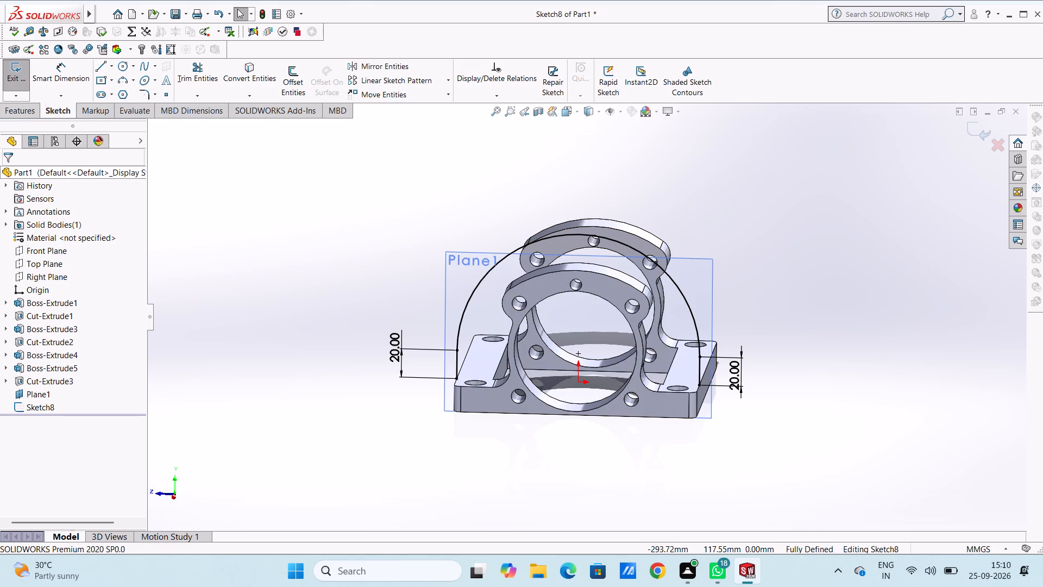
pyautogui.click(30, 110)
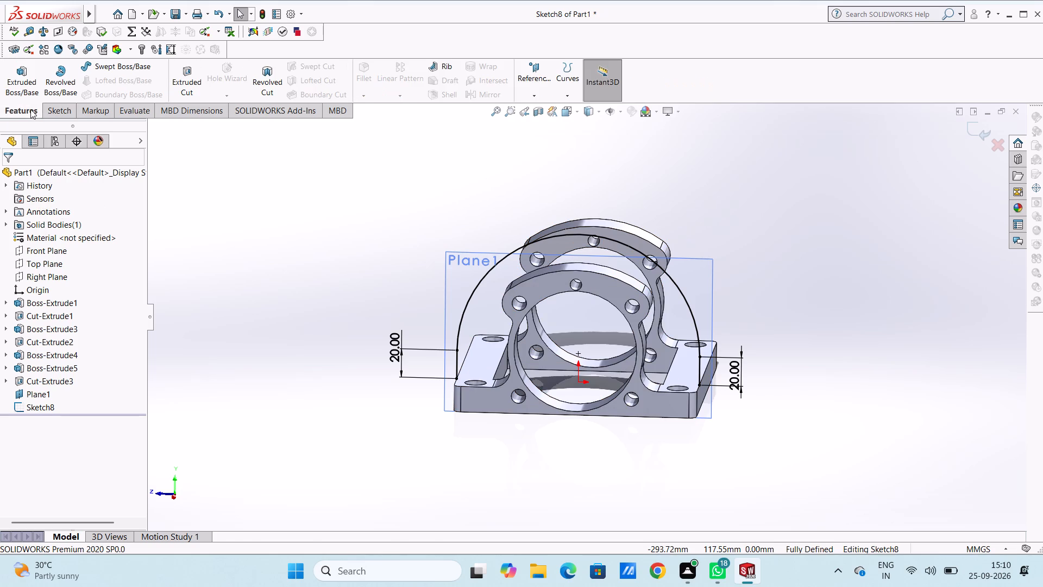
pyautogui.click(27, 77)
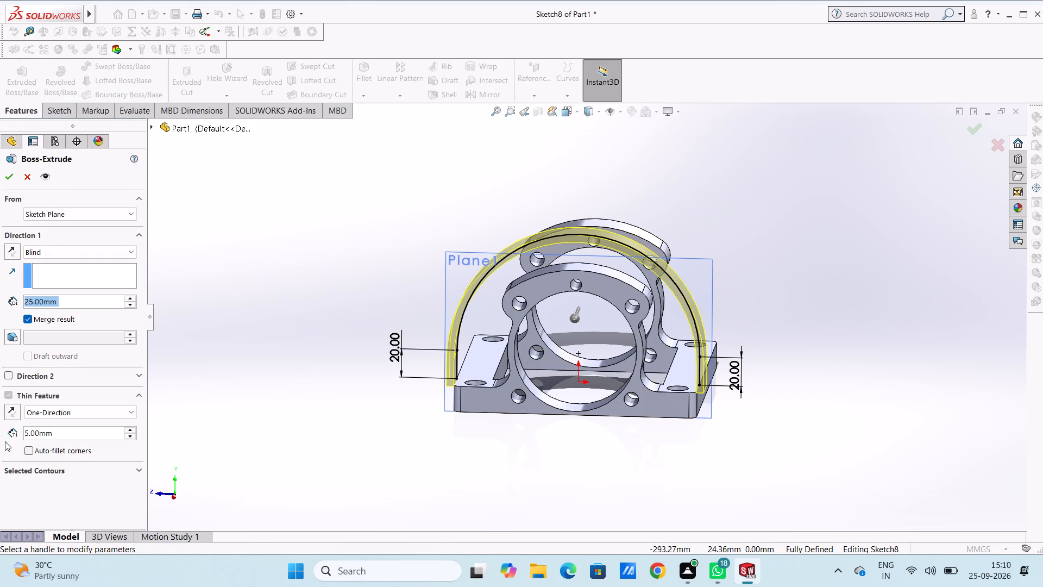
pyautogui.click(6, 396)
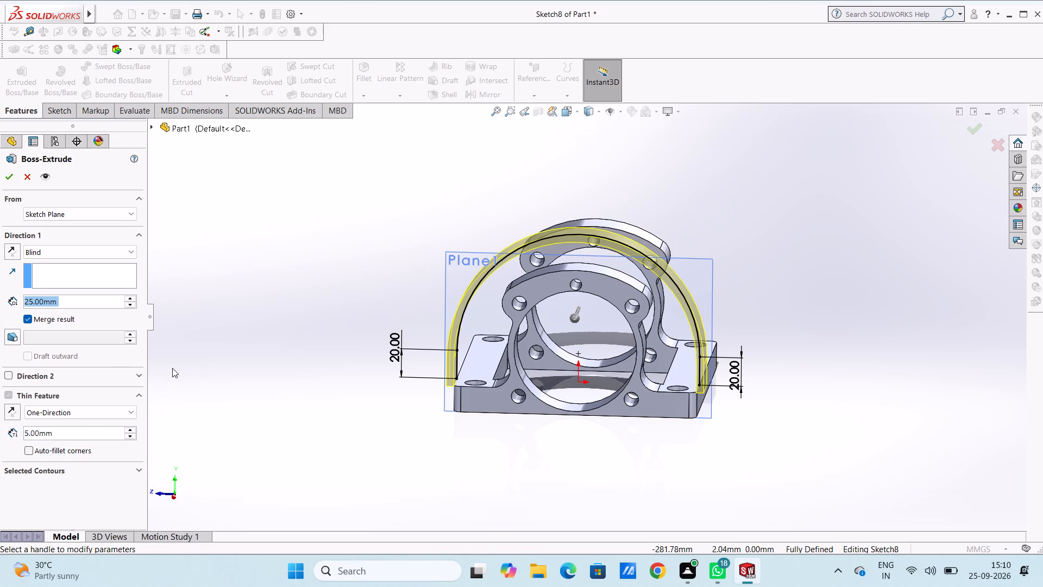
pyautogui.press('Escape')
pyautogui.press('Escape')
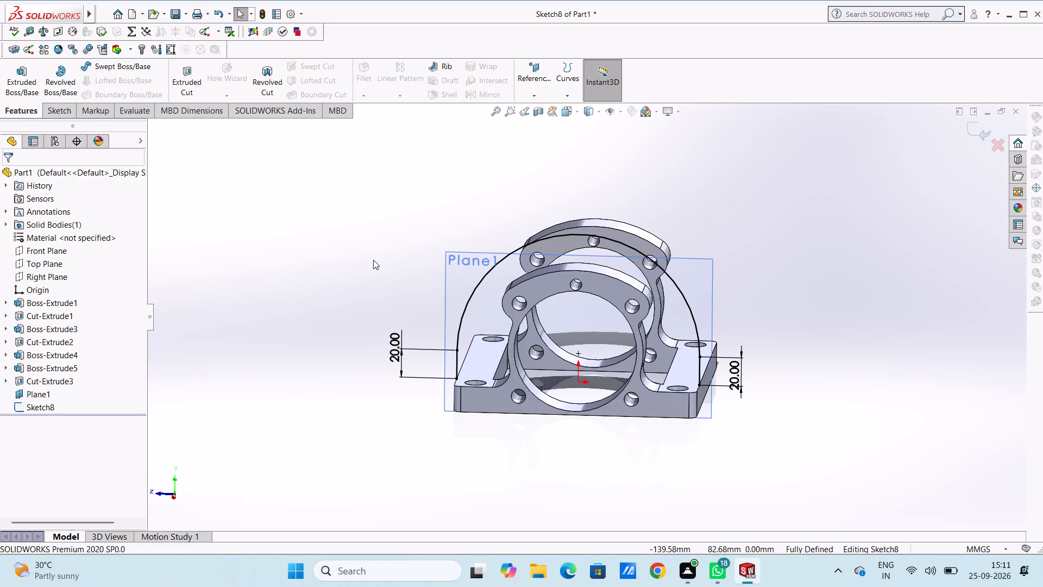
# Offset the 84 mm arc and both vertical lines 5 mm inward, adding the offset dimension.
pyautogui.hotkey('ctrl', '4')
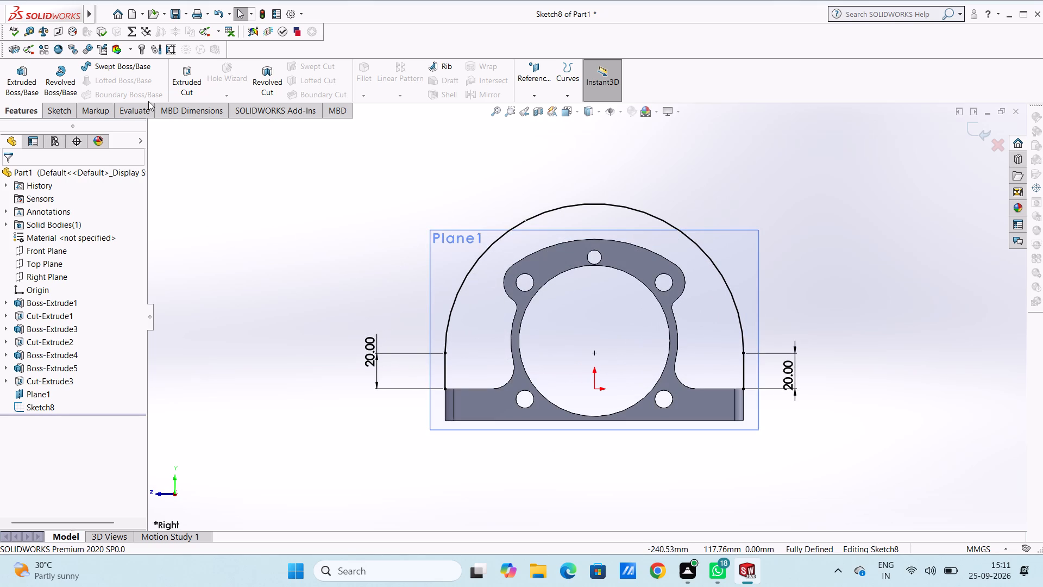
pyautogui.click(62, 110)
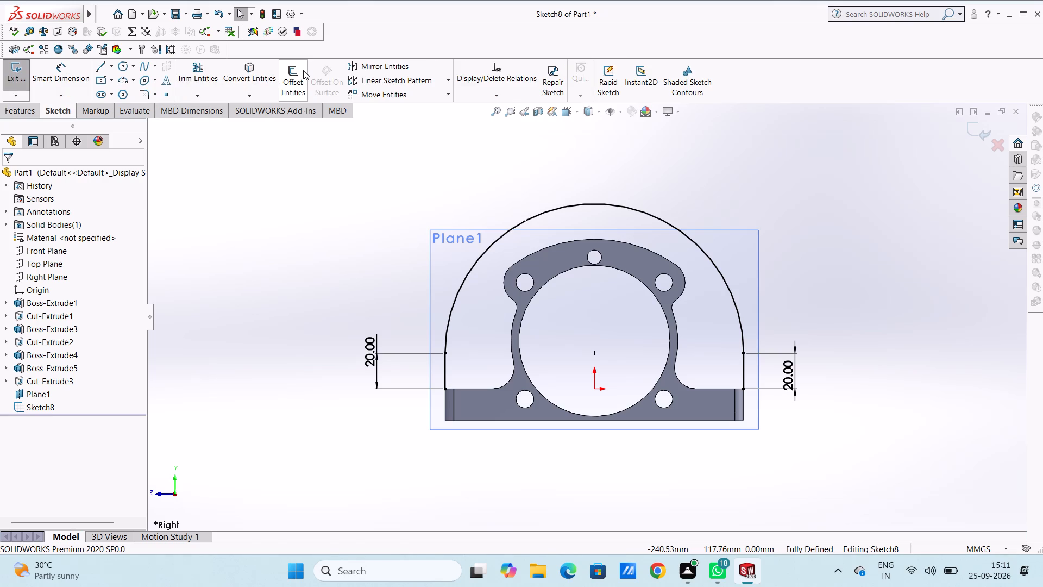
pyautogui.click(303, 70)
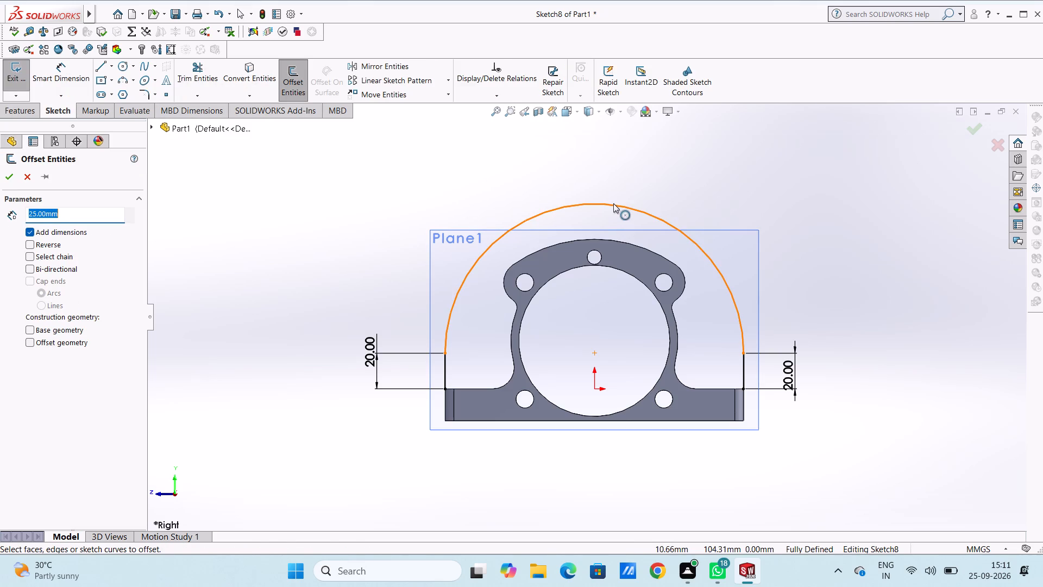
pyautogui.click(613, 203)
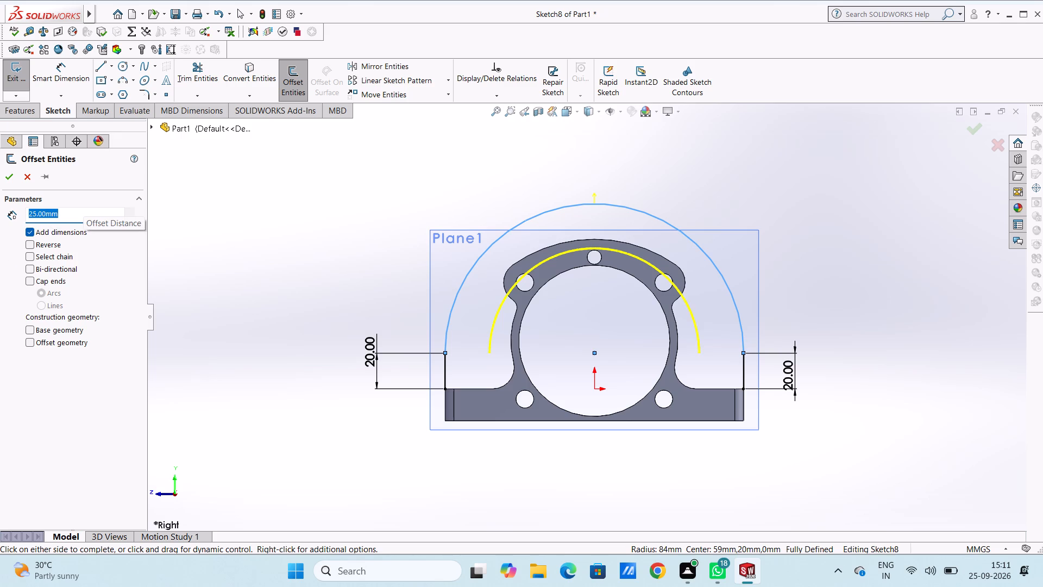
pyautogui.press('3')
pyautogui.press('Return')
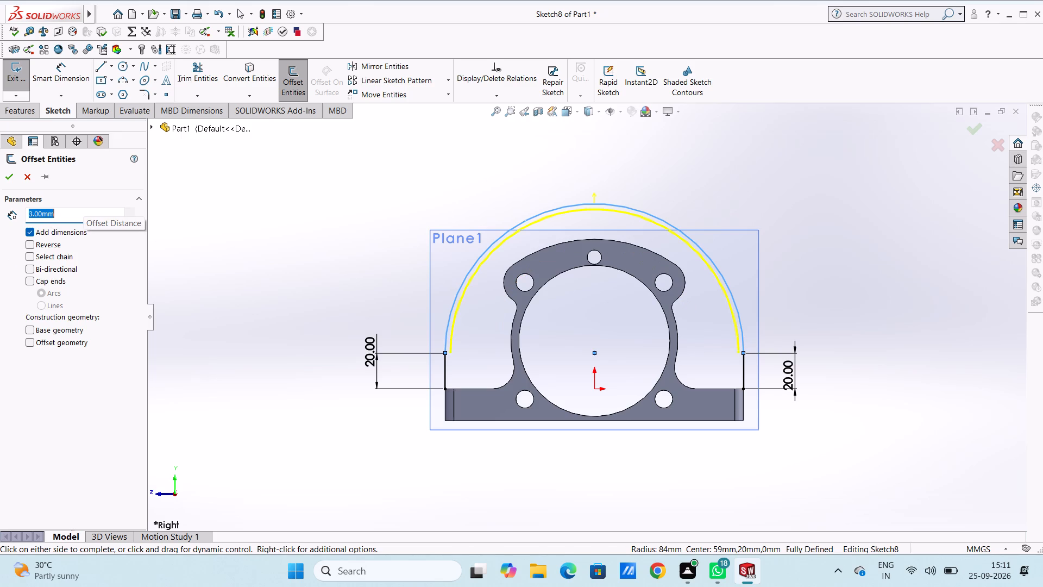
pyautogui.press('4')
pyautogui.press('Return')
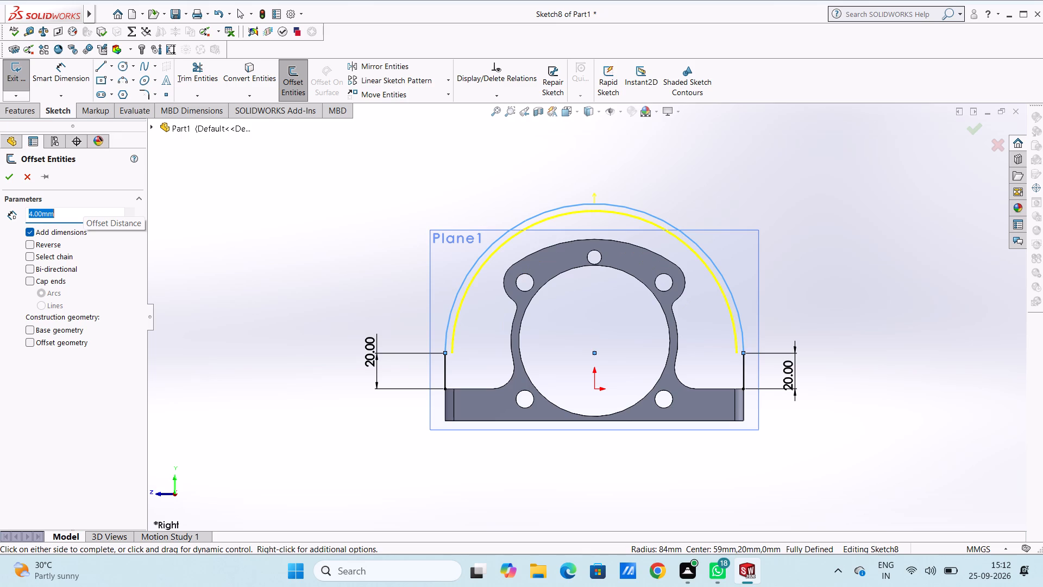
pyautogui.press('5')
pyautogui.press('Return')
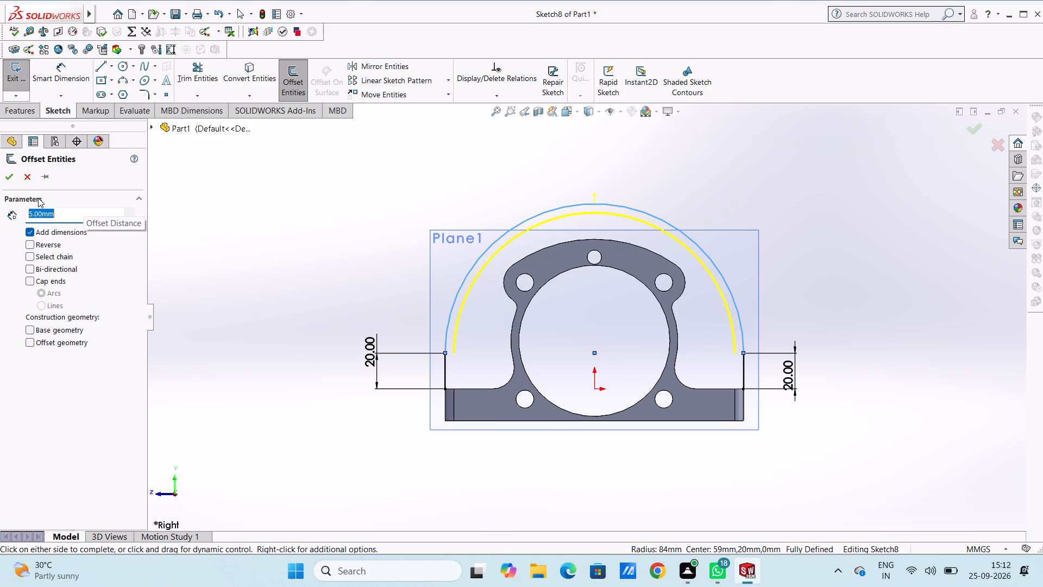
pyautogui.click(448, 371)
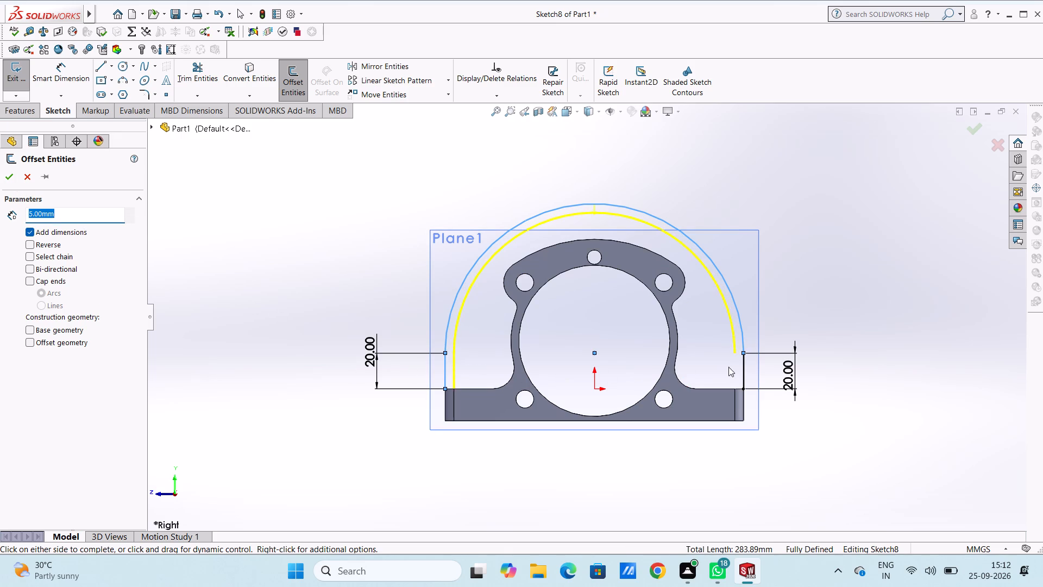
pyautogui.click(746, 371)
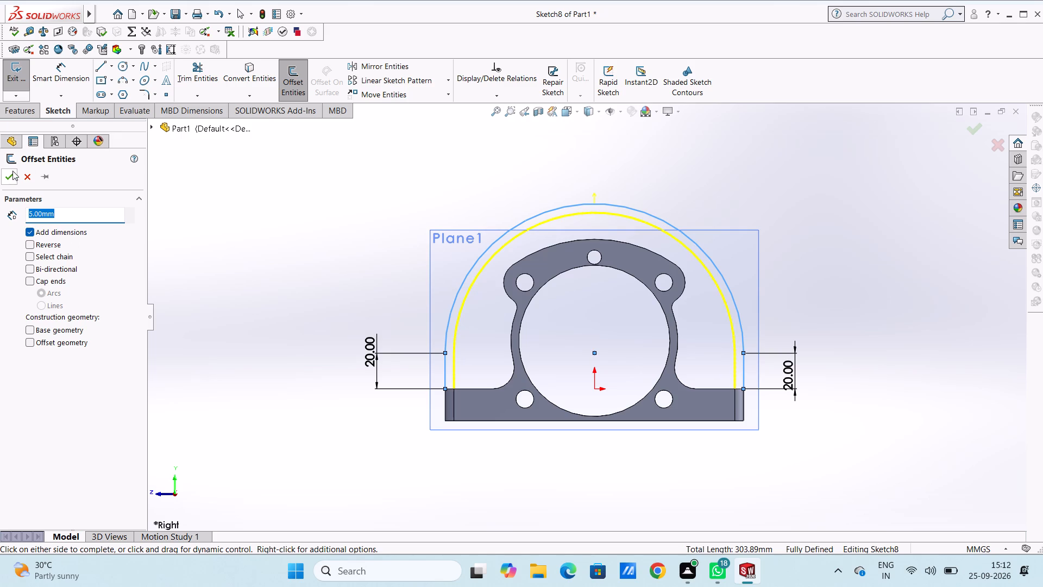
pyautogui.click(5, 180)
pyautogui.click(178, 226)
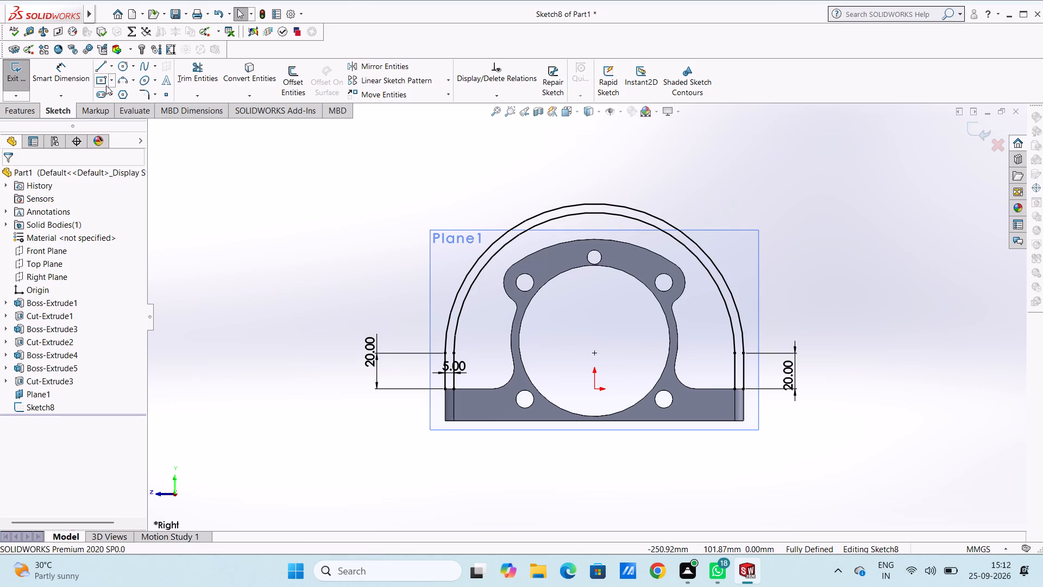
# Close the profile at the base with a 5 mm horizontal line joining the outer and inner vertical lines on each side.
pyautogui.click(100, 65)
pyautogui.scroll(-6, 489, 392)
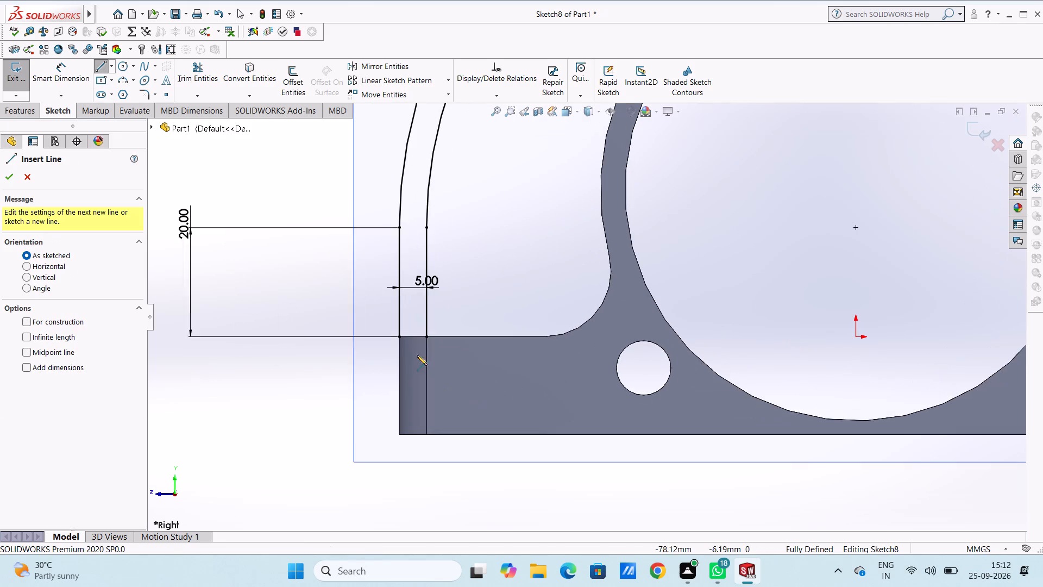
pyautogui.click(402, 337)
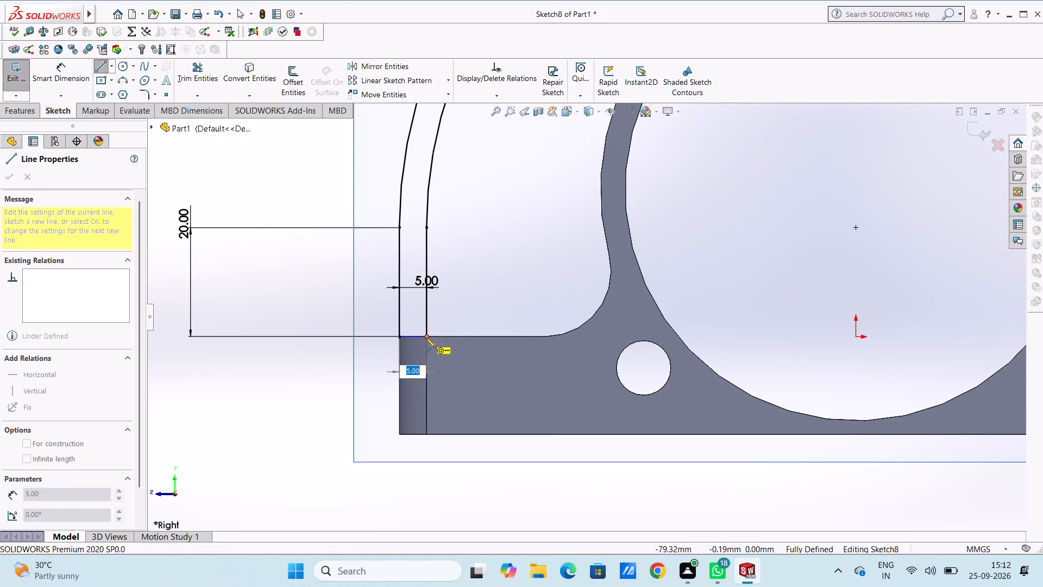
pyautogui.click(425, 338)
pyautogui.press('Escape')
pyautogui.press('Escape')
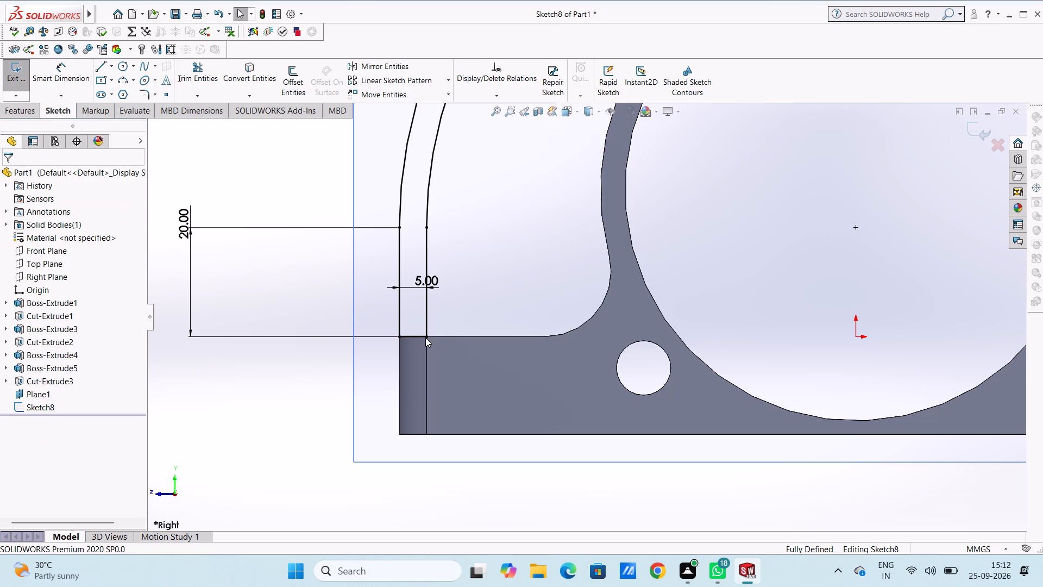
pyautogui.scroll(5, 425, 338)
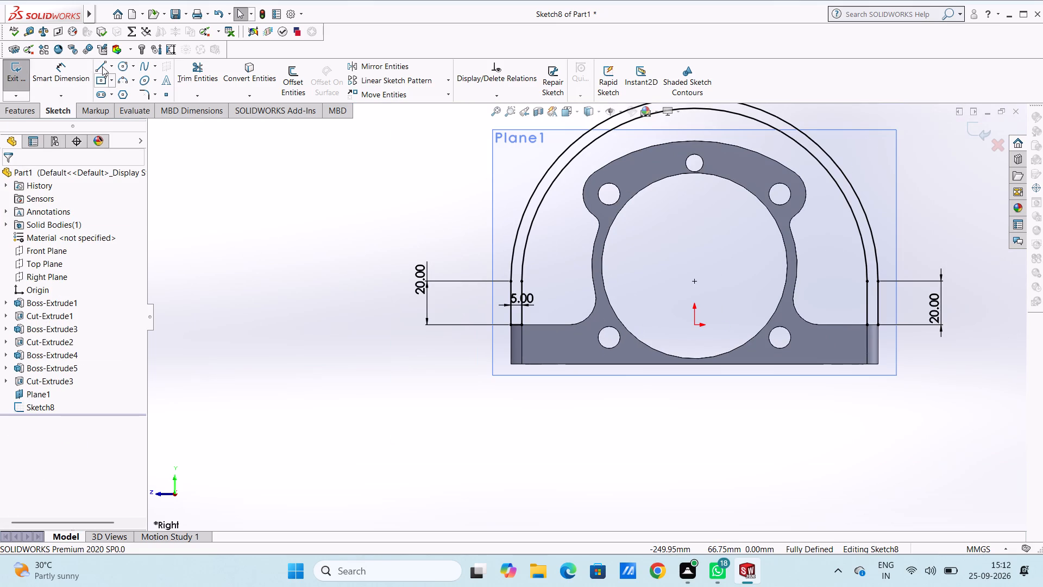
pyautogui.click(102, 66)
pyautogui.scroll(-5, 878, 315)
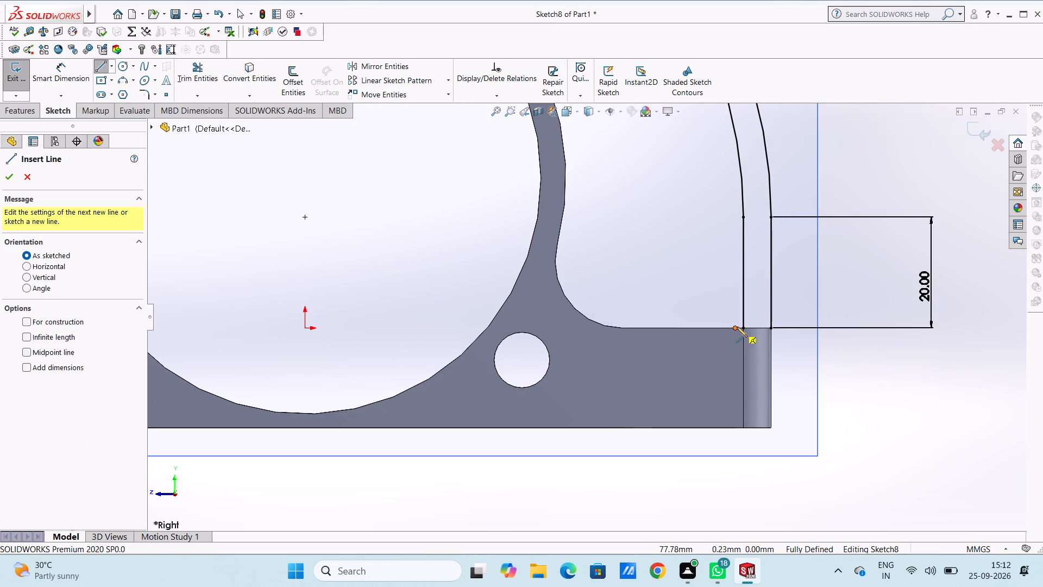
pyautogui.click(740, 329)
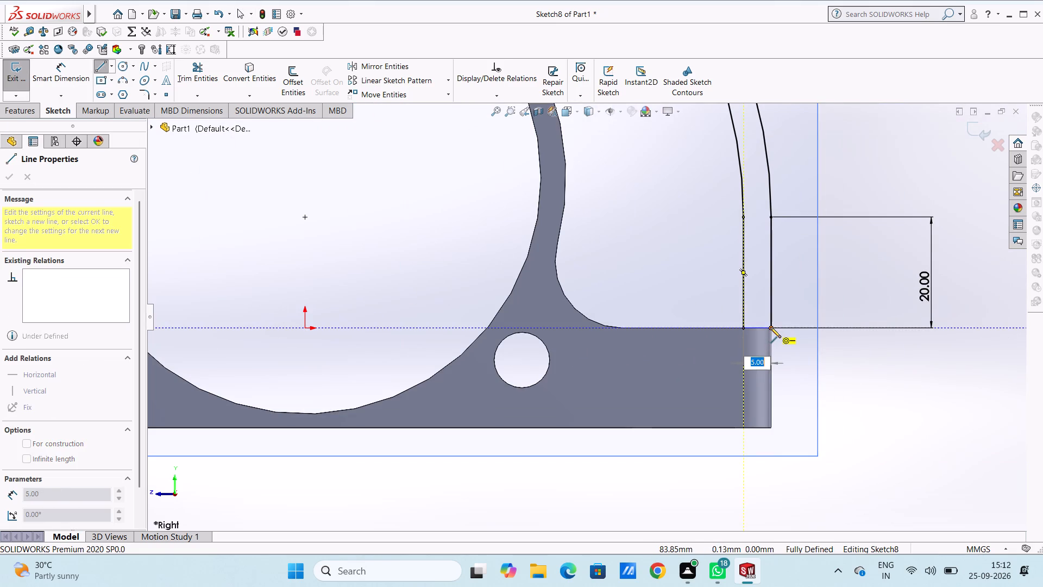
pyautogui.click(770, 327)
pyautogui.press('Escape')
pyautogui.press('Escape')
pyautogui.press('Escape')
pyautogui.scroll(4, 770, 327)
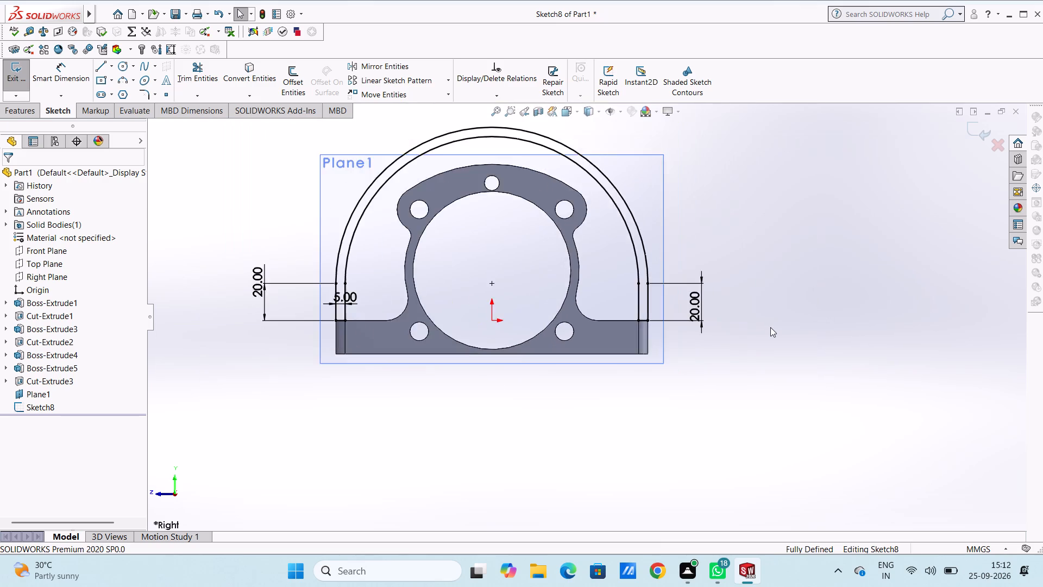
# Extrude the closed arch profile as a blind boss 118 mm deep, in the reversed direction toward the far bearing ring.
pyautogui.scroll(5, 770, 327)
pyautogui.moveTo(696, 213); pyautogui.dragTo(659, 275, button='middle')
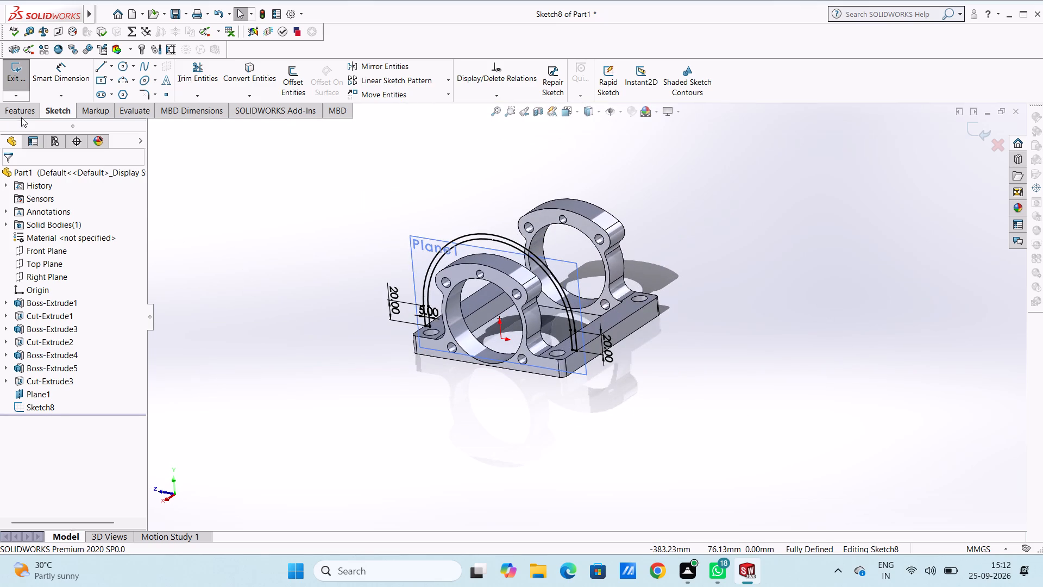
pyautogui.click(21, 115)
pyautogui.click(21, 84)
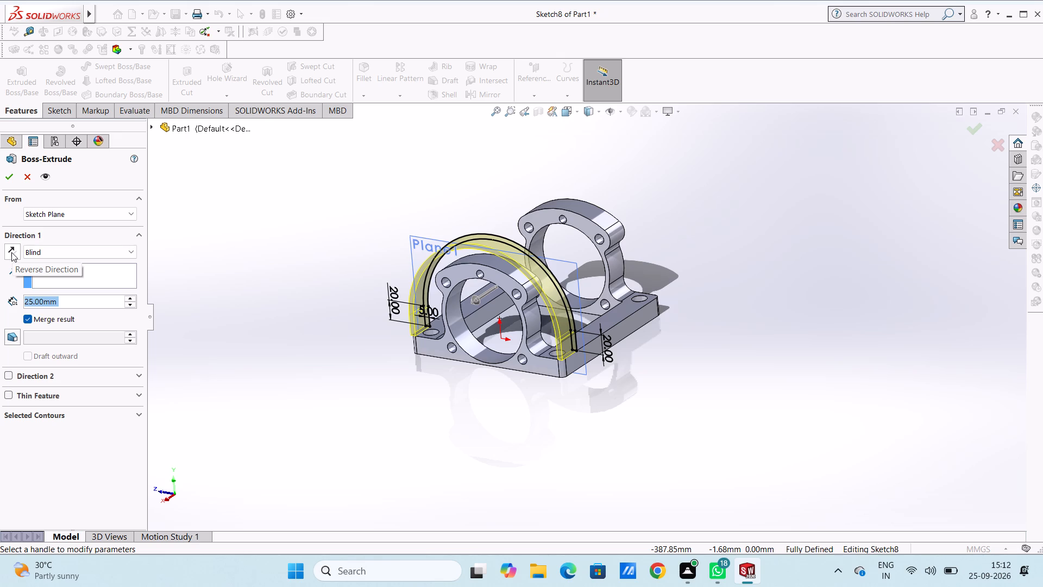
pyautogui.click(11, 252)
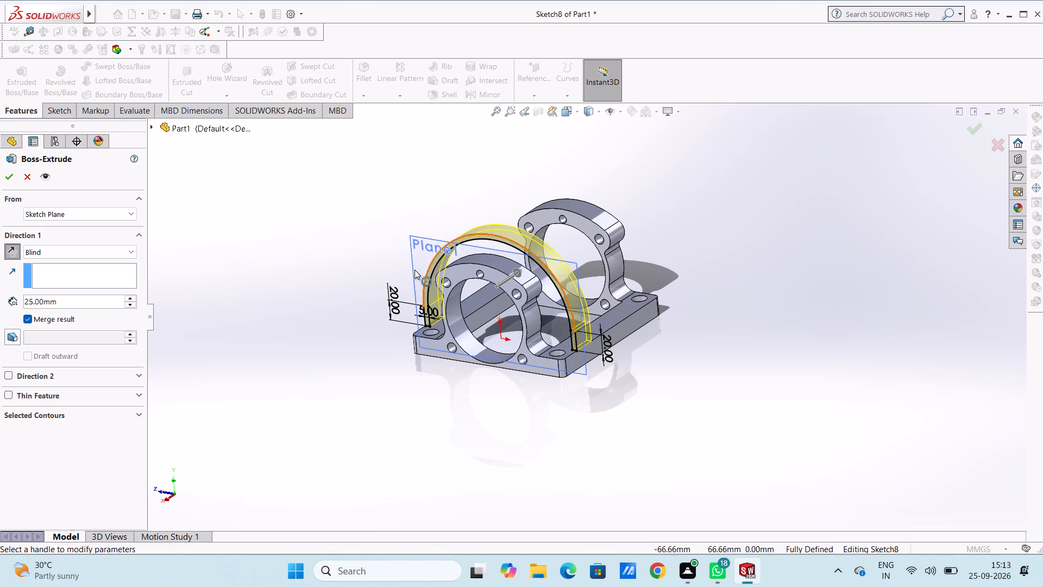
pyautogui.doubleClick(105, 301)
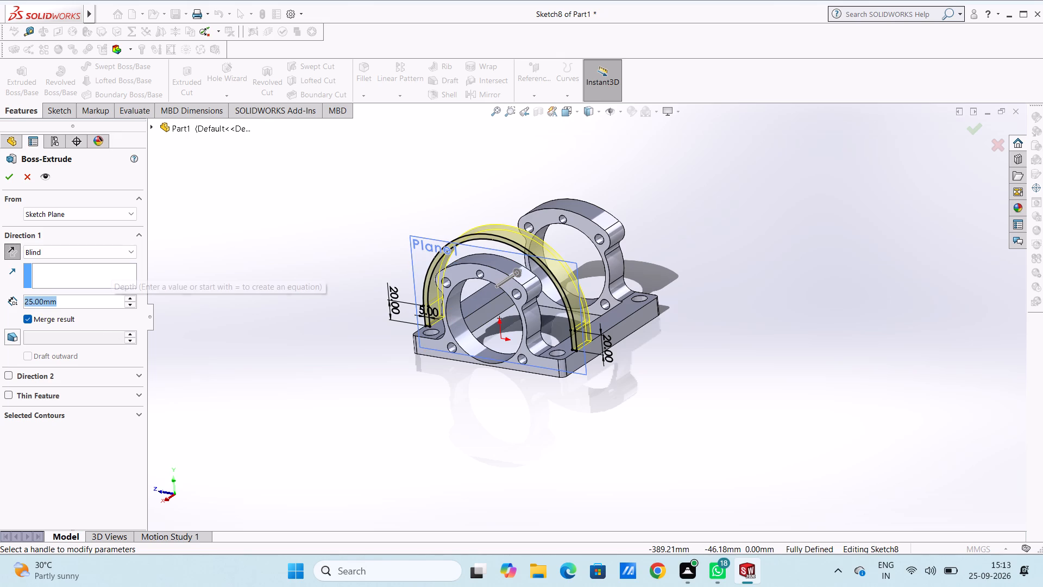
pyautogui.write('118')
pyautogui.press('Return')
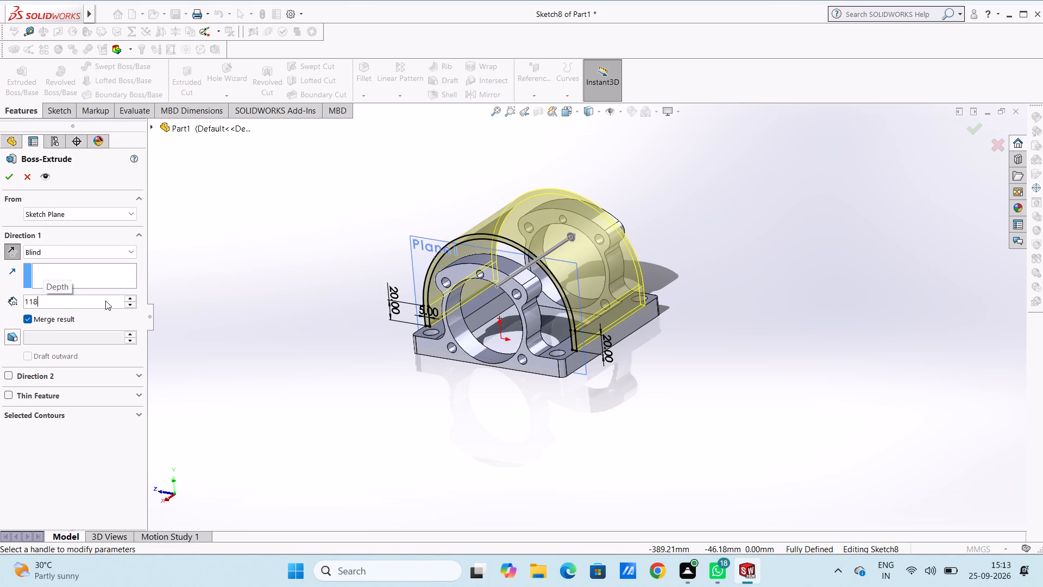
pyautogui.click(5, 176)
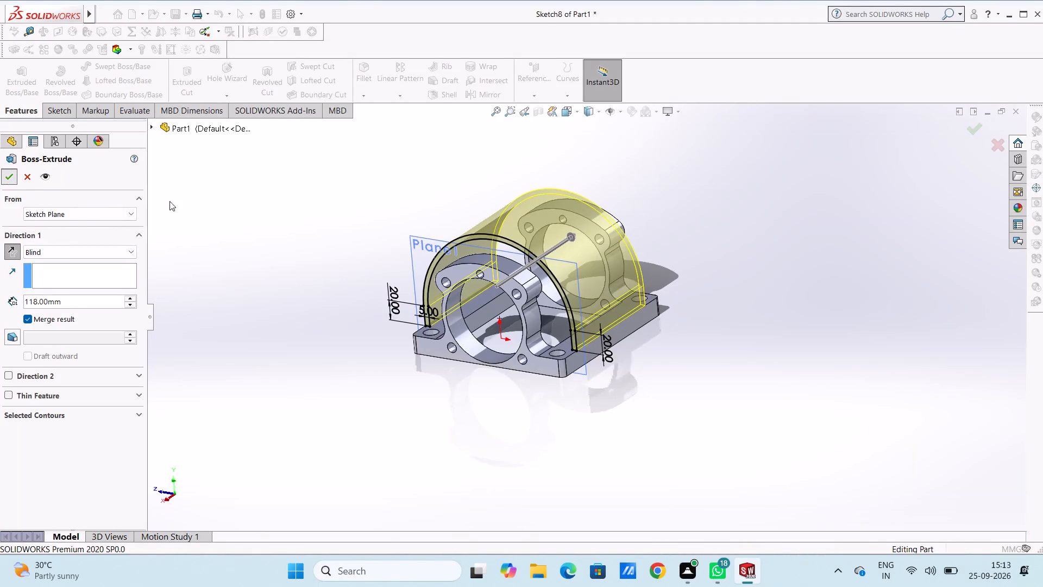
pyautogui.click(263, 209)
# Hide Plane1.
pyautogui.moveTo(283, 211); pyautogui.dragTo(215, 255, button='middle')
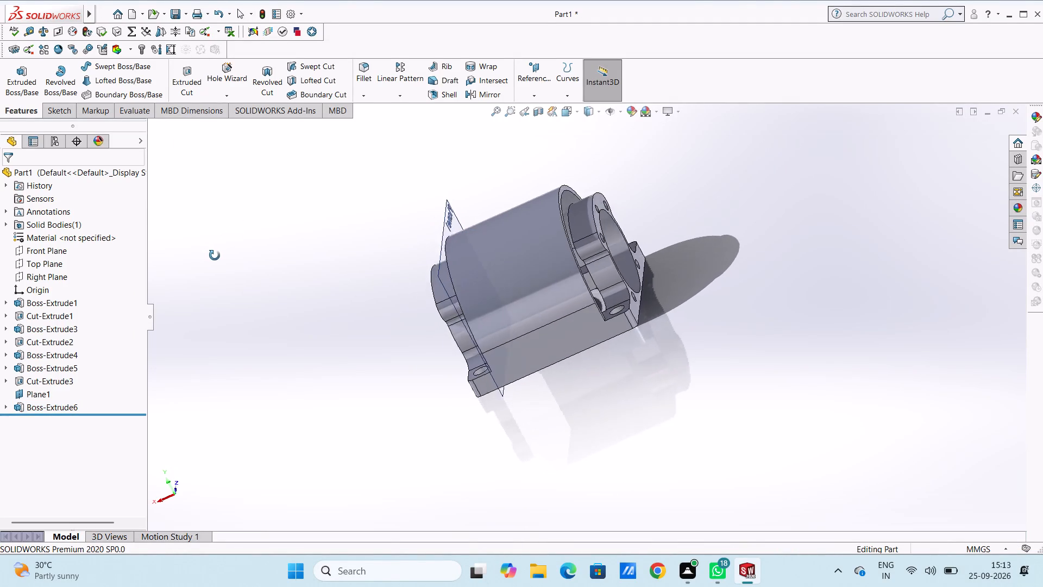
pyautogui.moveTo(215, 255); pyautogui.dragTo(315, 228, button='middle')
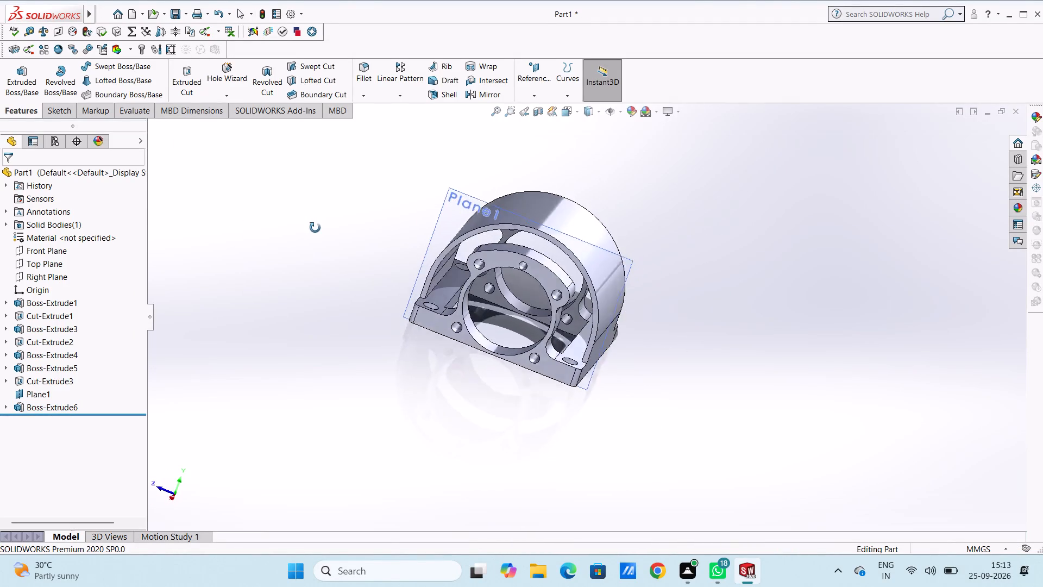
pyautogui.moveTo(315, 228); pyautogui.dragTo(338, 254, button='middle')
pyautogui.click(27, 392)
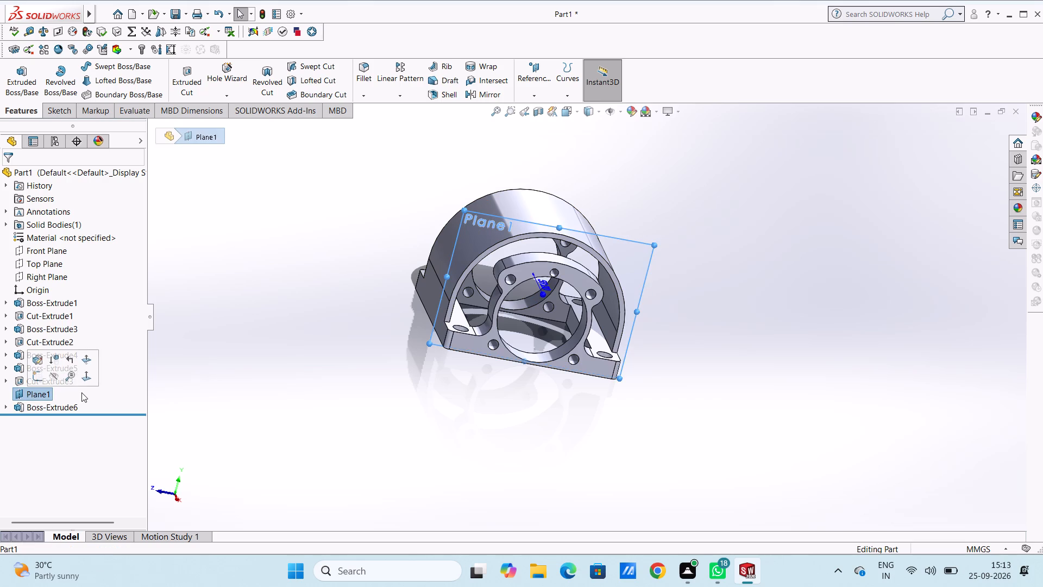
pyautogui.click(52, 374)
pyautogui.click(210, 379)
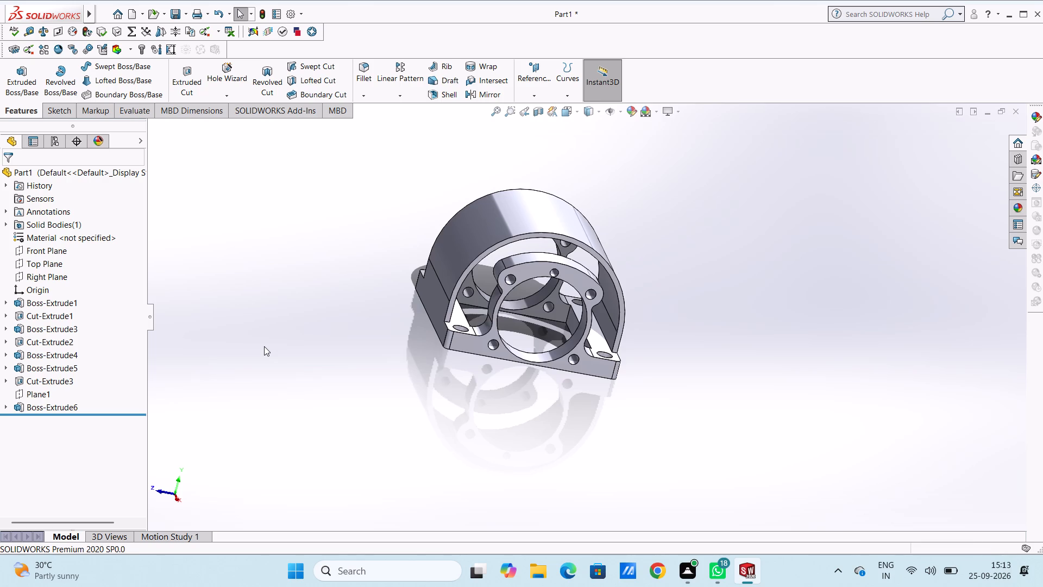
# Start a new sketch on the arched end face of the extruded cover, viewed square-on from the right side of the part.
pyautogui.hotkey('ctrl', '4')
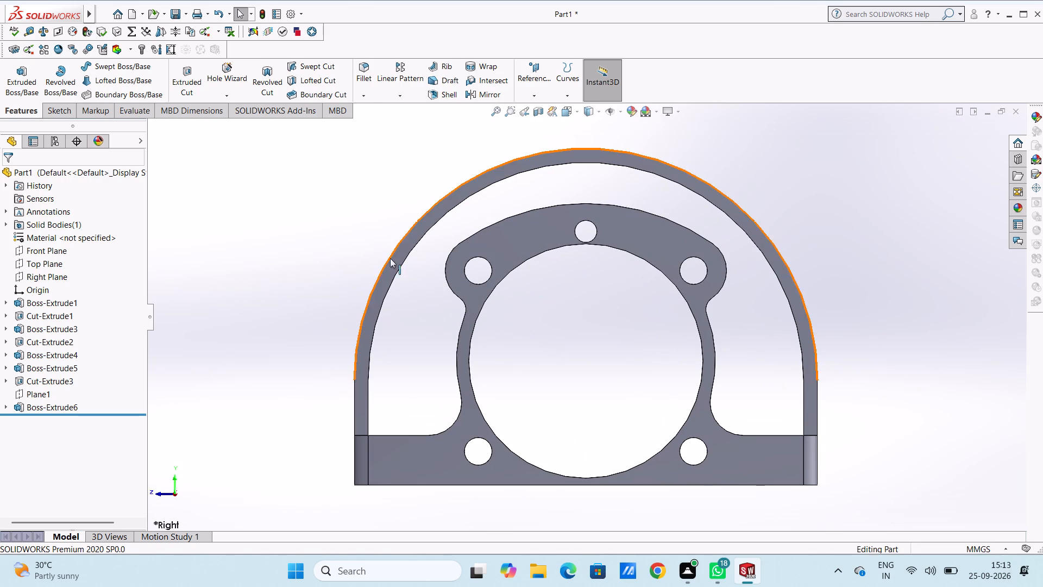
pyautogui.click(436, 214)
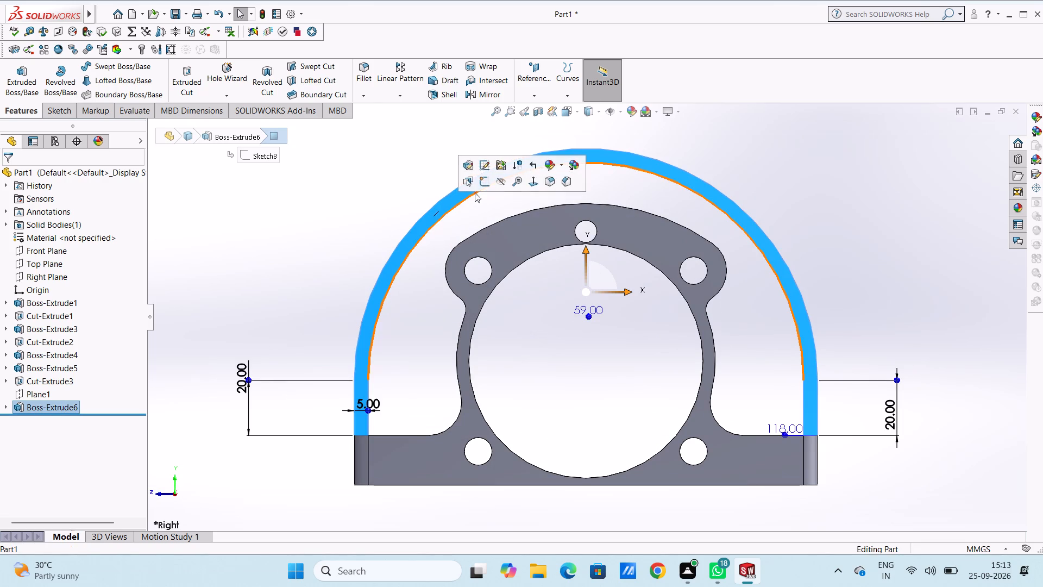
pyautogui.click(482, 184)
pyautogui.click(335, 211)
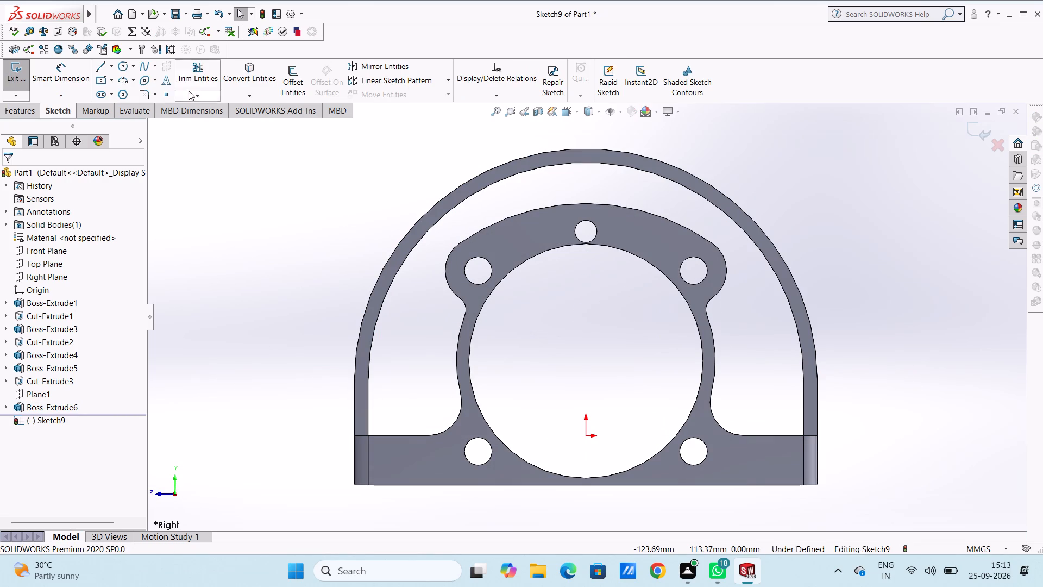
# Offset the cover's outer arch edge and both vertical outer edges 5 mm inward, with the offset direction reversed.
pyautogui.click(296, 74)
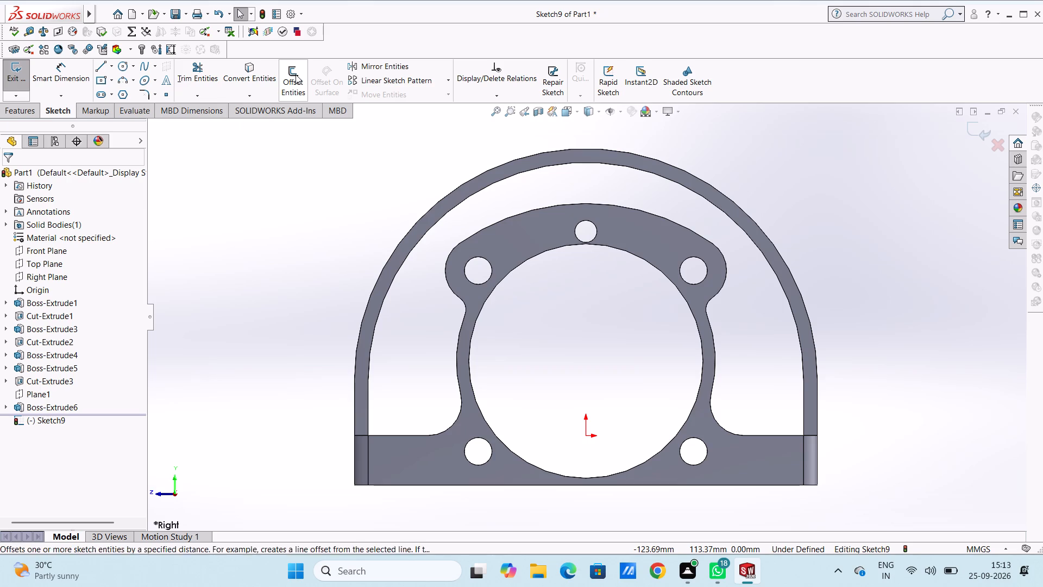
pyautogui.click(511, 161)
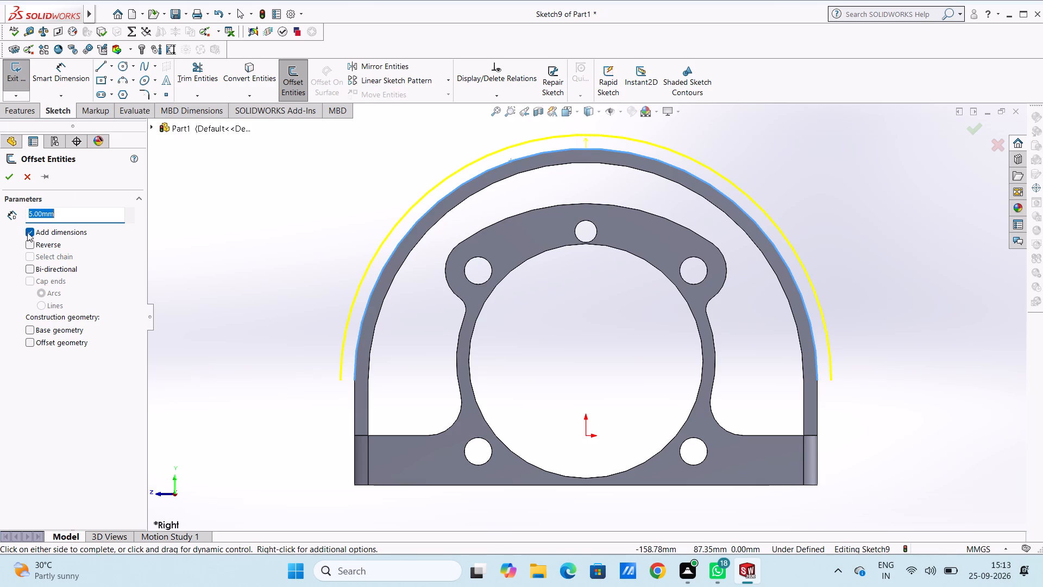
pyautogui.click(30, 246)
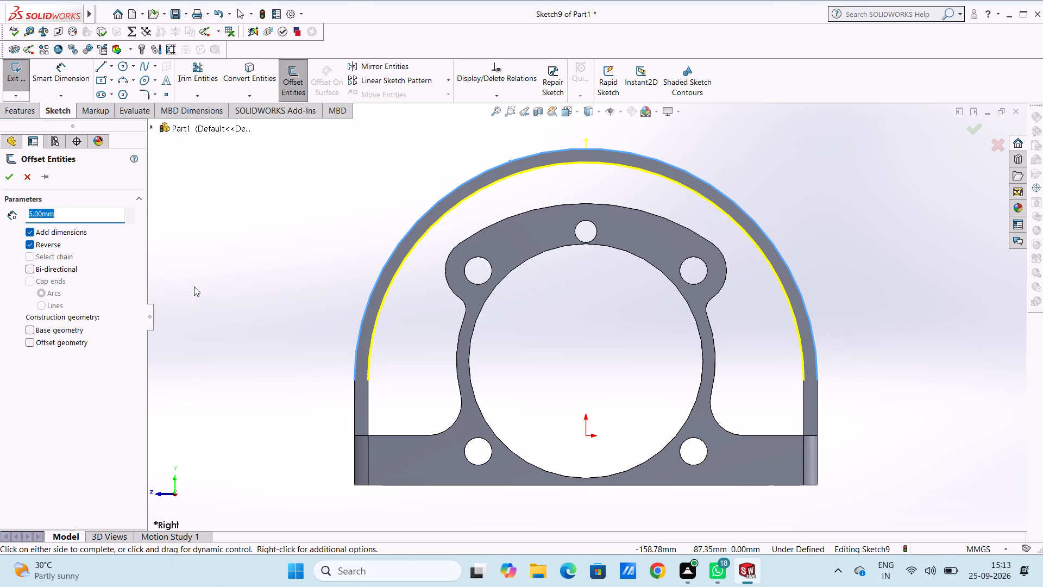
pyautogui.click(354, 410)
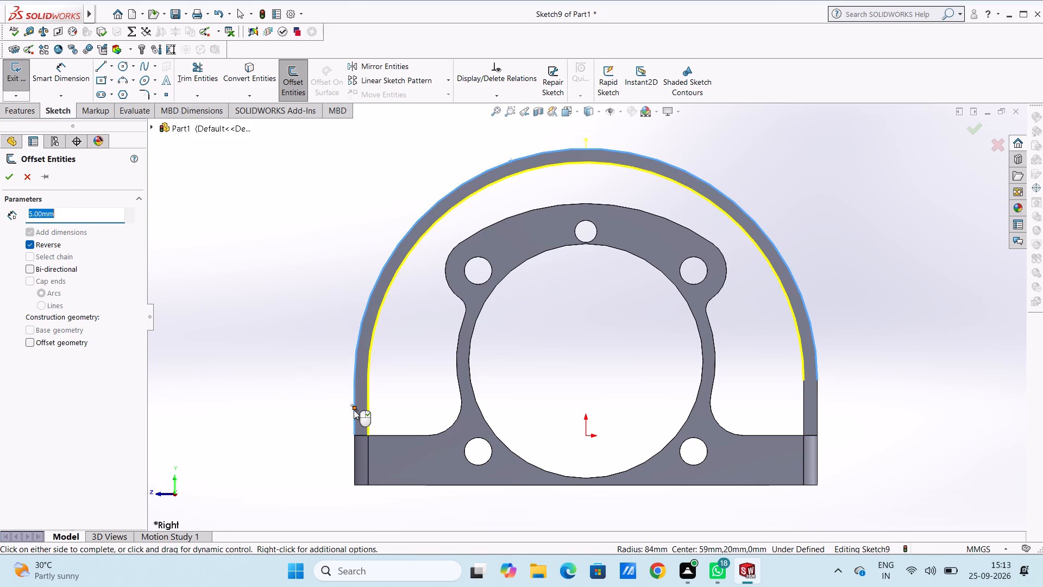
pyautogui.click(818, 405)
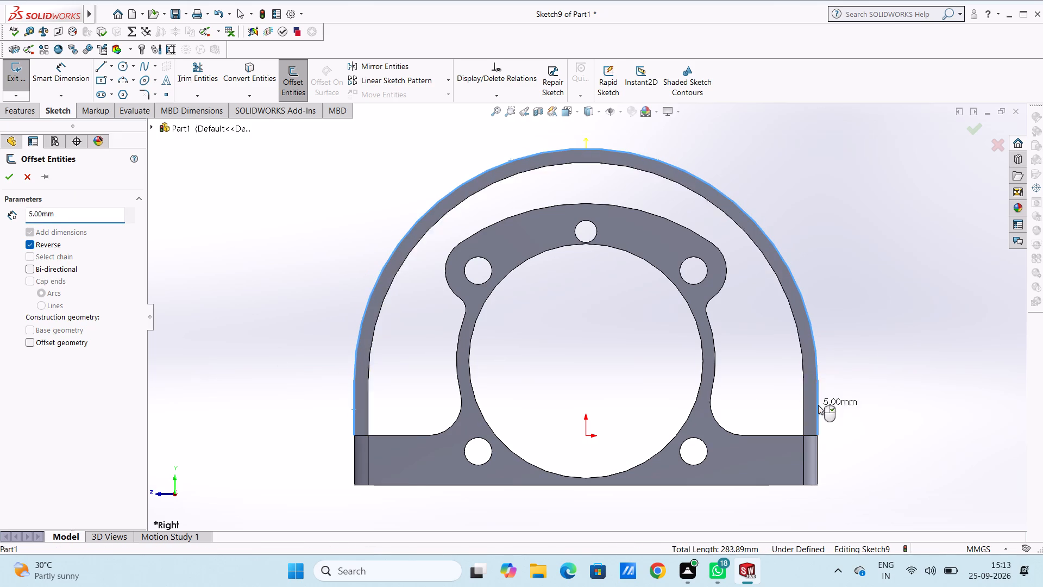
pyautogui.click(5, 179)
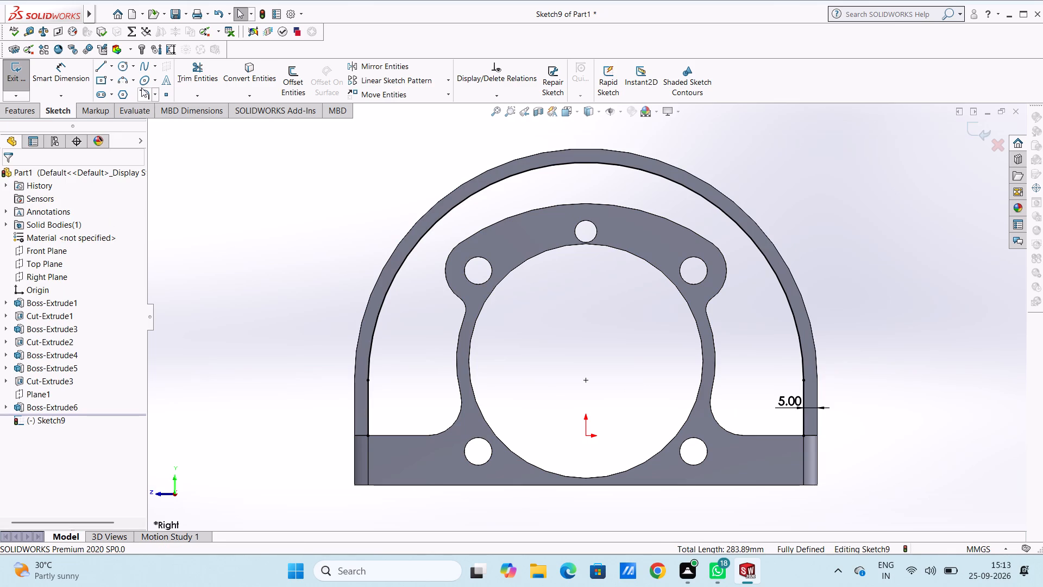
# Draw a horizontal line about 21.94 mm long along the base's upper edge, from the left offset line's lower end to the fillet.
pyautogui.click(97, 68)
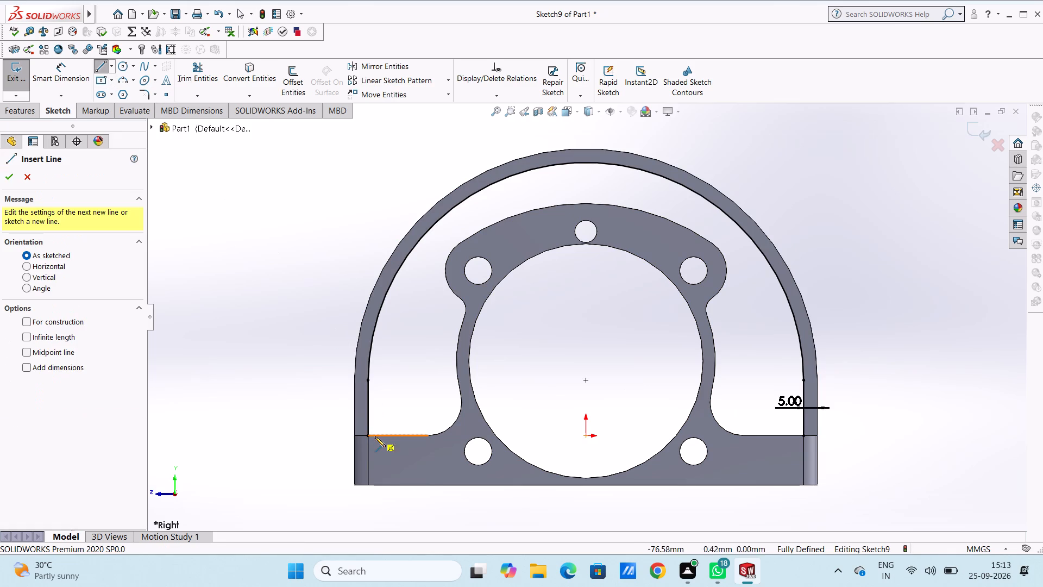
pyautogui.click(369, 436)
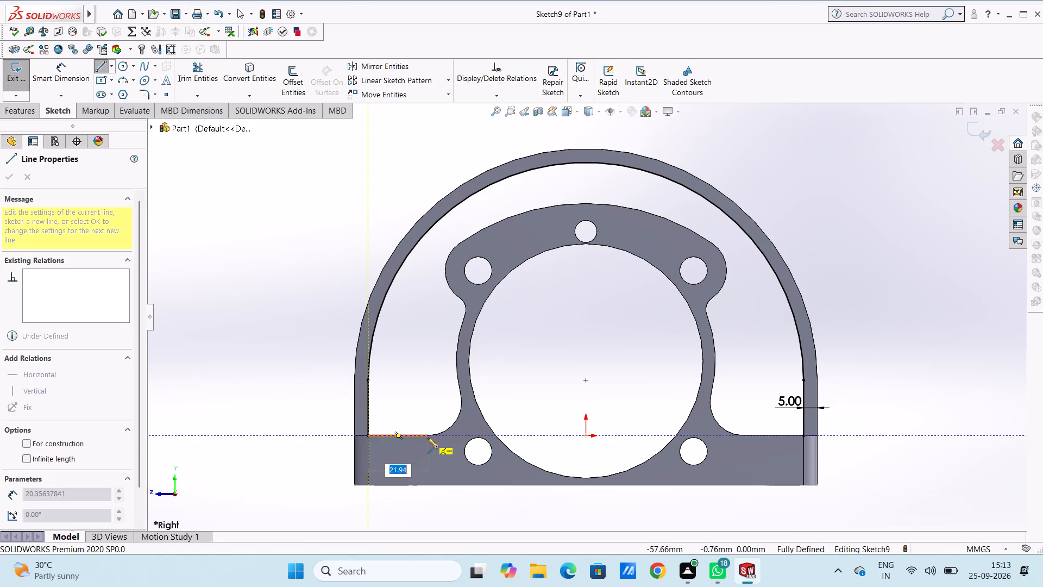
pyautogui.click(428, 436)
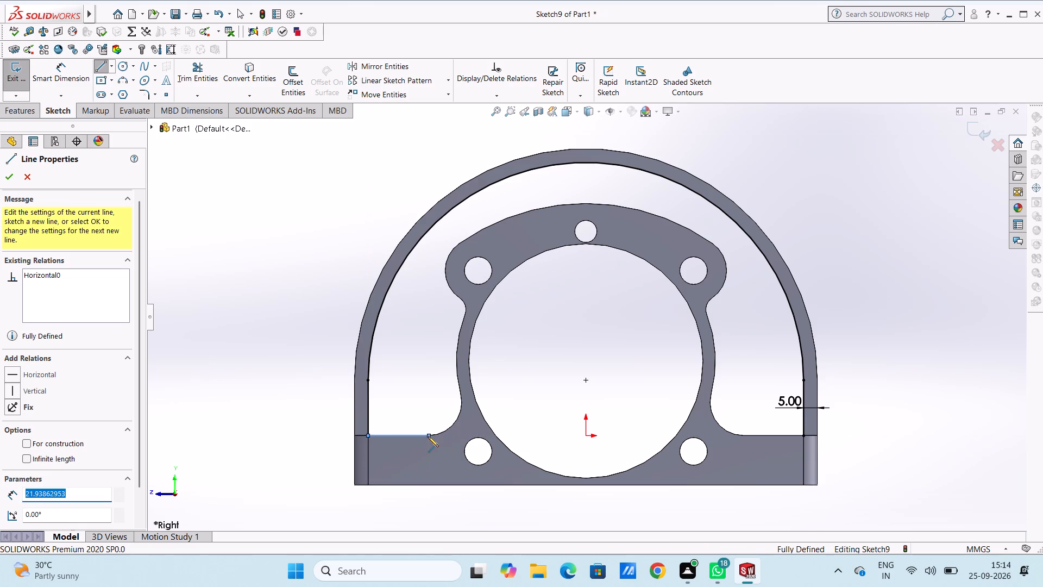
pyautogui.press('Escape')
pyautogui.press('Escape')
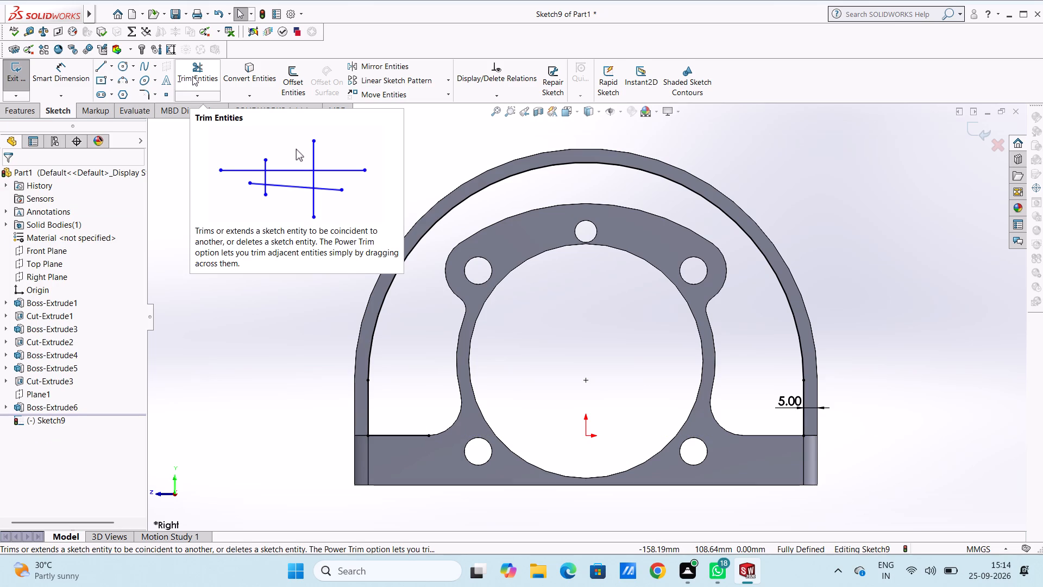
# Trace the two concave fillets between the base and the ring's sides with three-point arcs of about 12 mm radius.
pyautogui.click(123, 83)
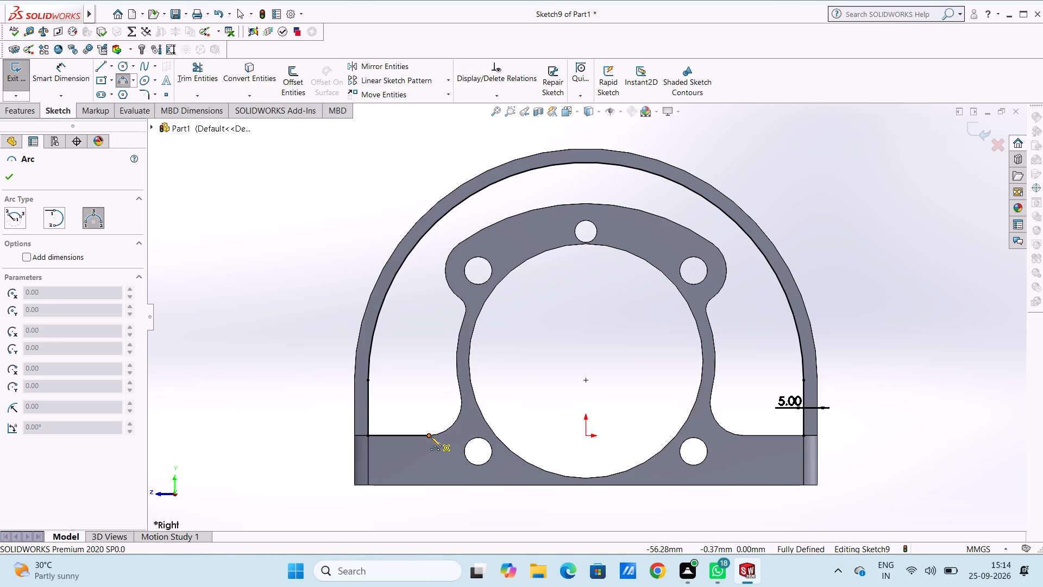
pyautogui.click(431, 436)
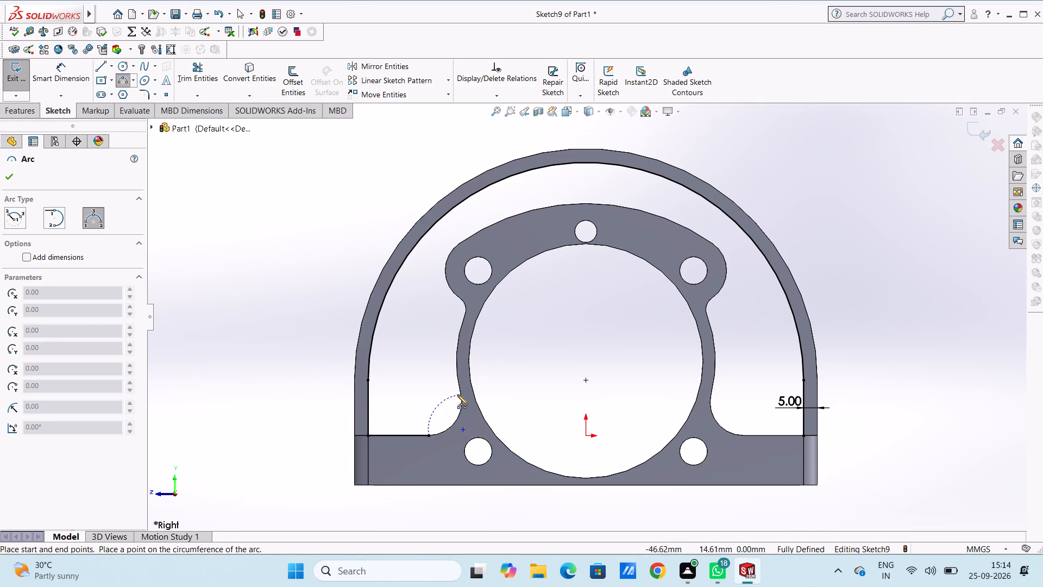
pyautogui.click(461, 394)
pyautogui.click(461, 413)
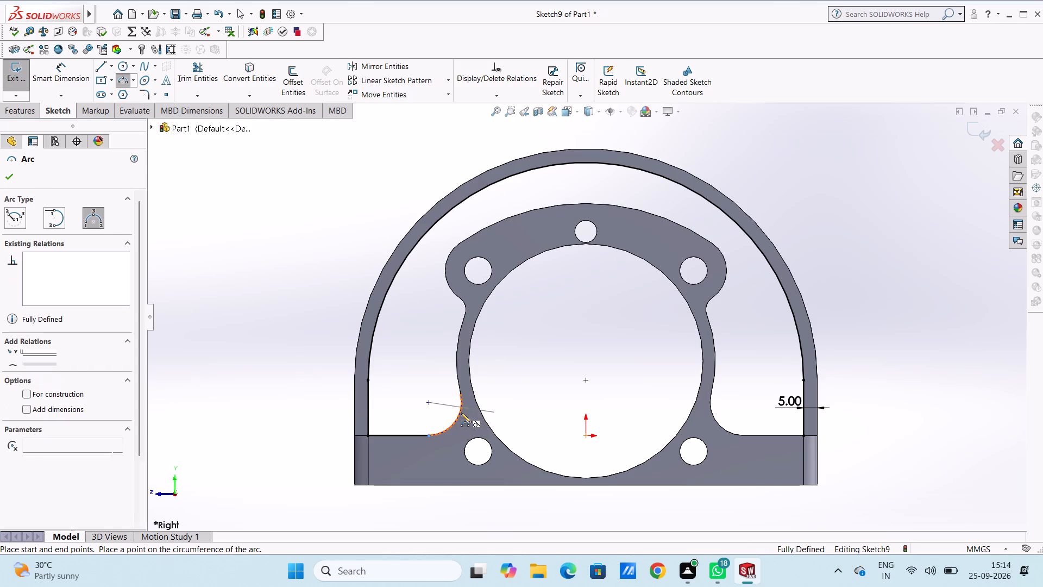
pyautogui.click(710, 394)
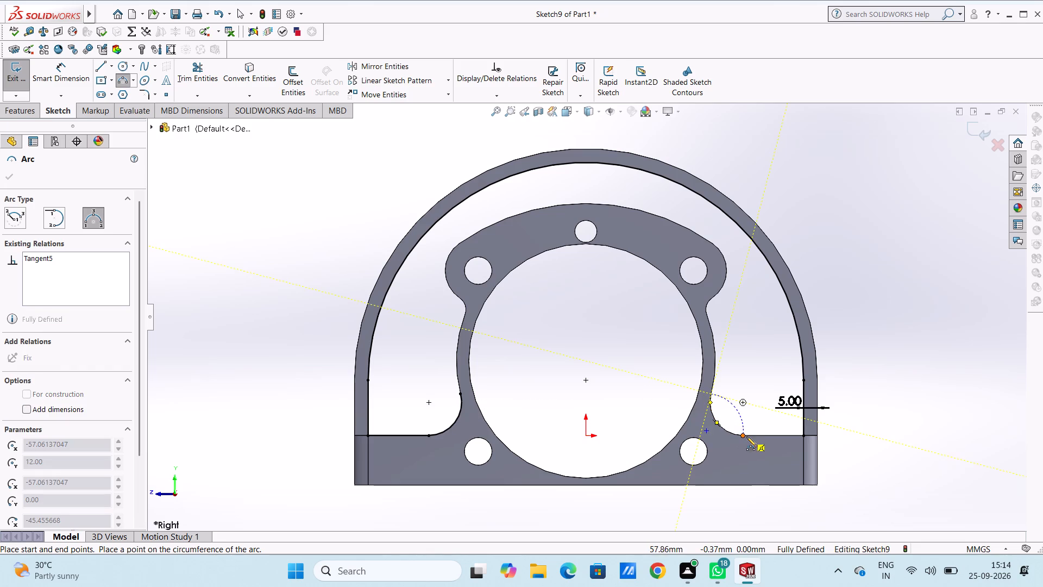
pyautogui.click(743, 433)
pyautogui.click(731, 433)
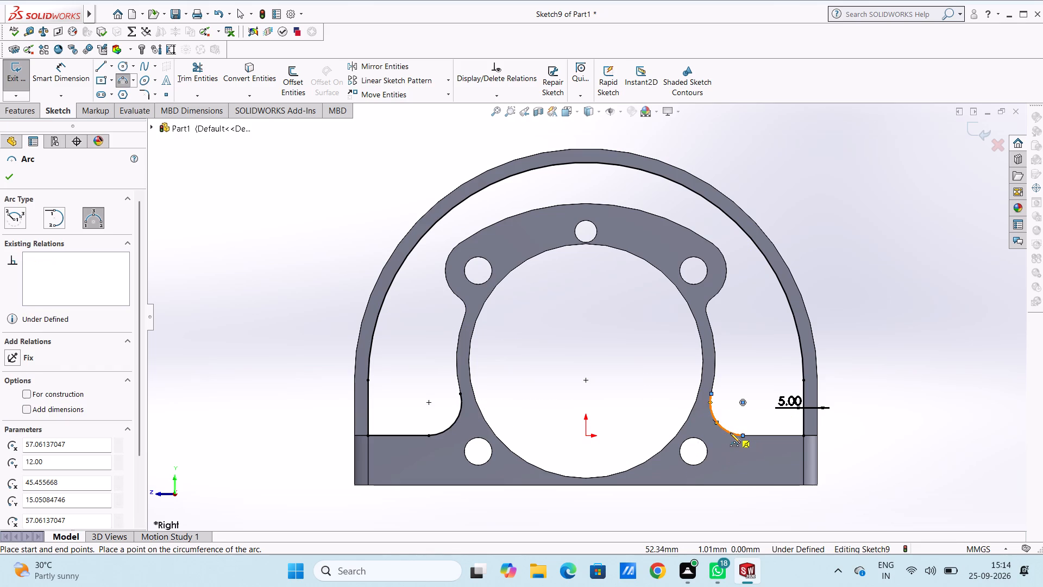
# Trace the bracket's right flank with three-point arcs: the long side curve, the 5 mm neck fillet and the 12 mm bolt lobe.
pyautogui.click(706, 314)
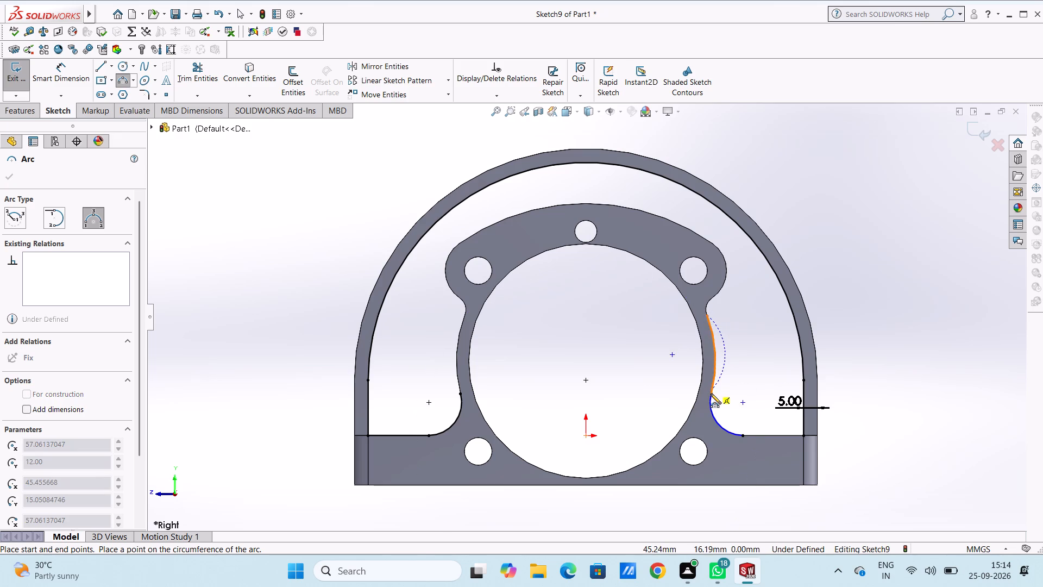
pyautogui.click(711, 394)
pyautogui.click(712, 384)
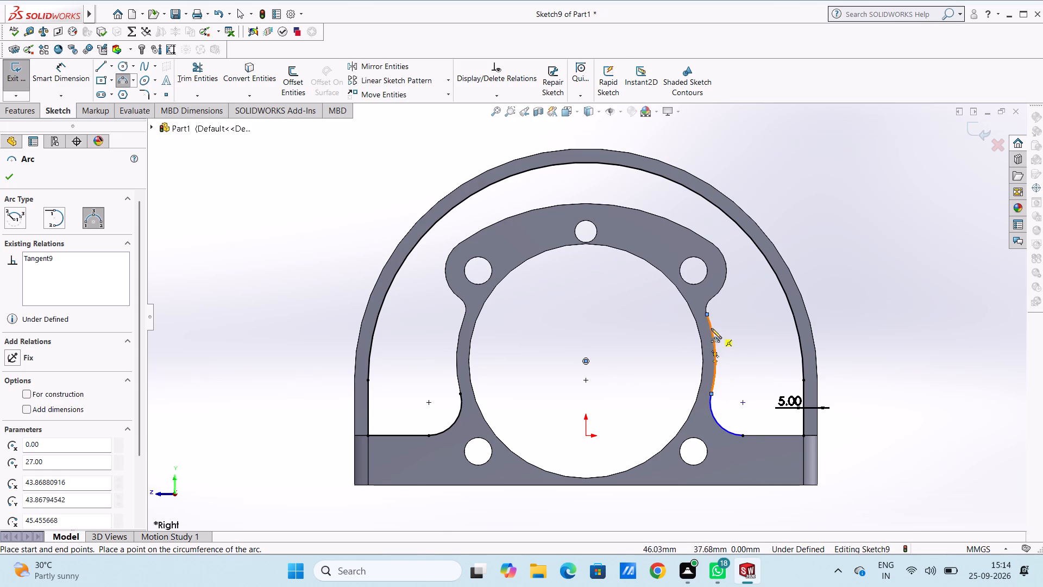
pyautogui.scroll(-1, 717, 311)
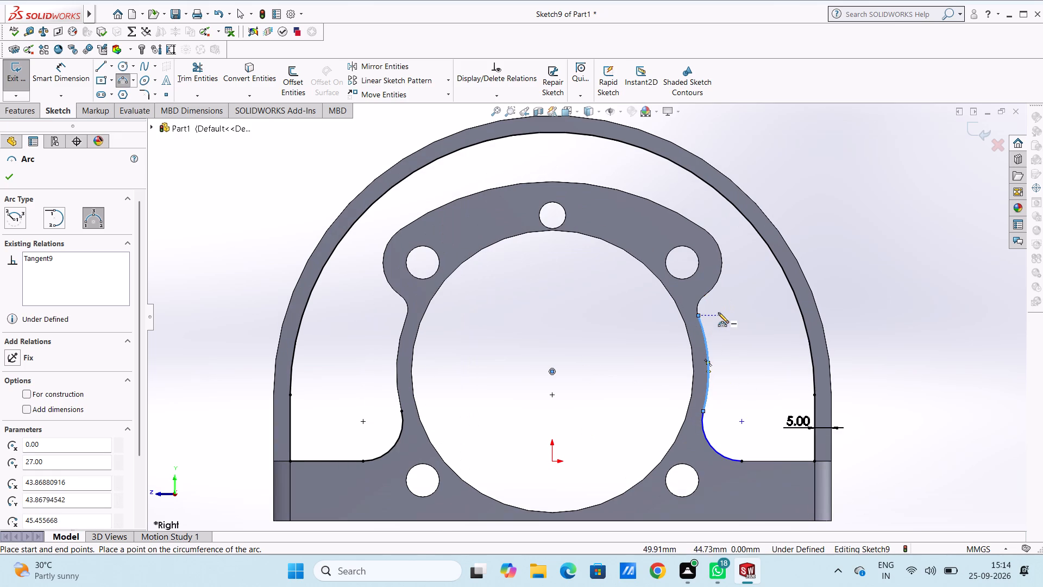
pyautogui.scroll(-3, 714, 308)
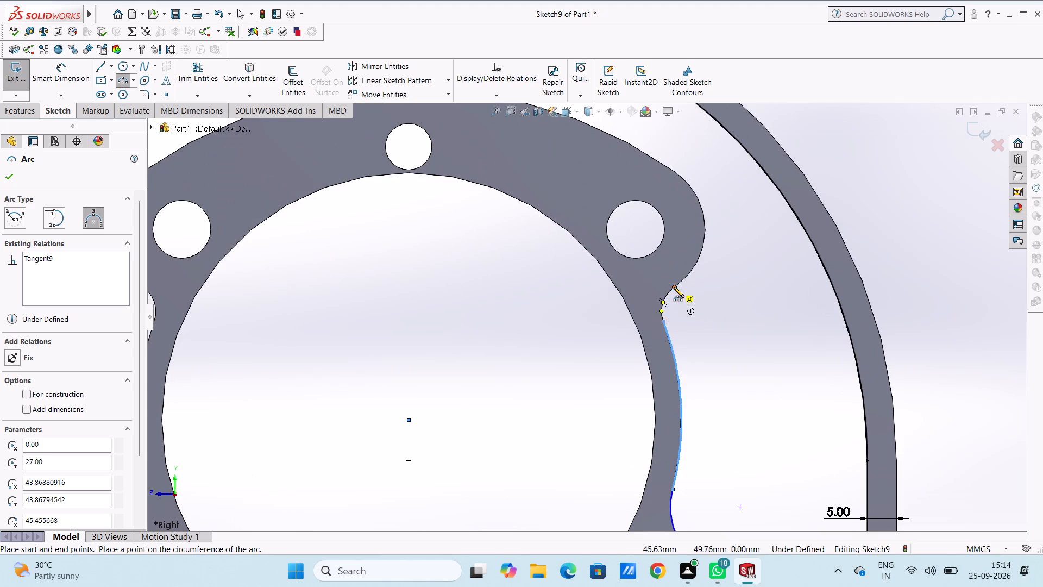
pyautogui.click(674, 287)
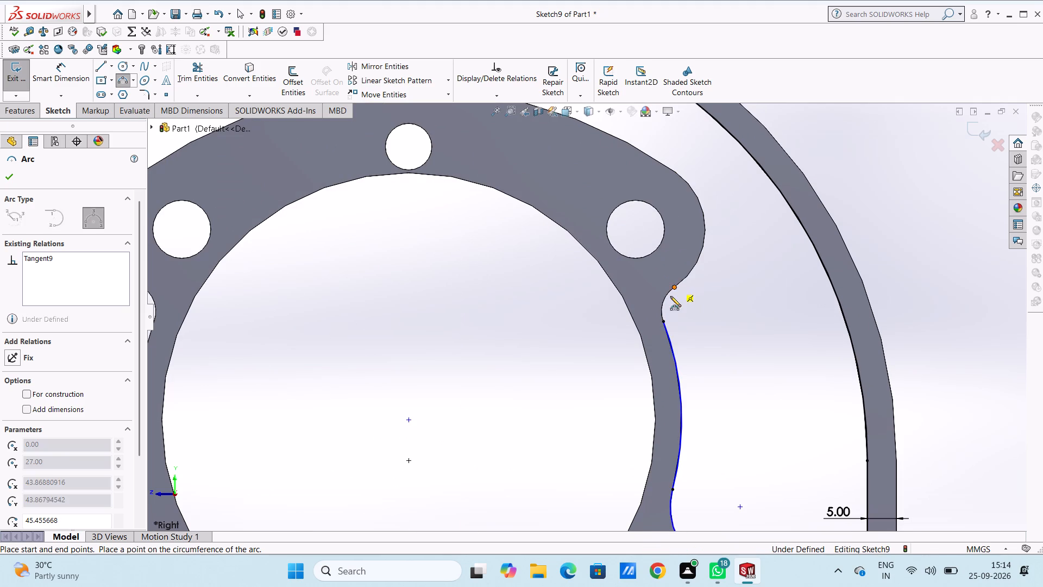
pyautogui.click(665, 321)
pyautogui.click(664, 317)
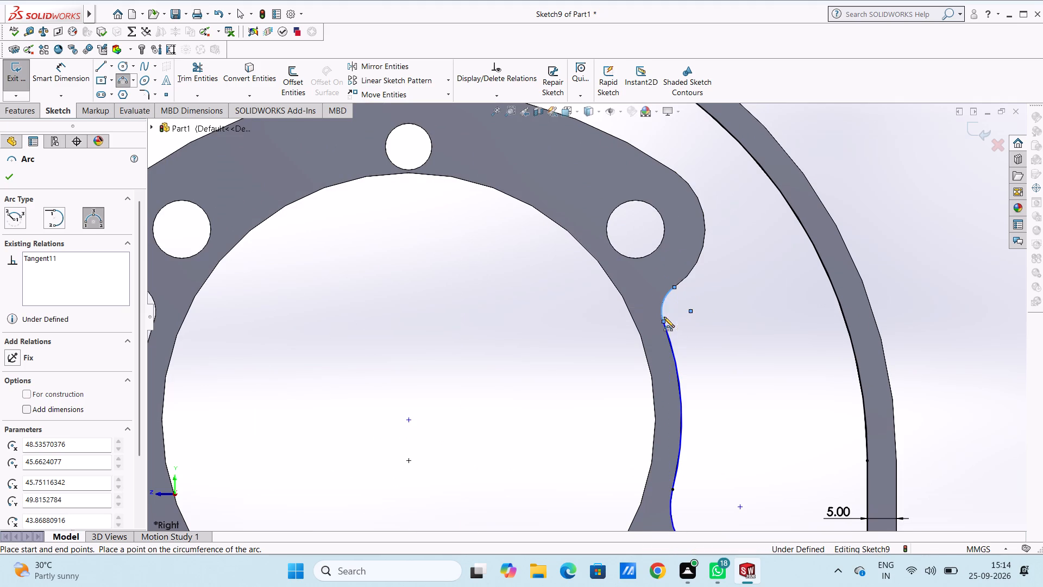
pyautogui.click(676, 289)
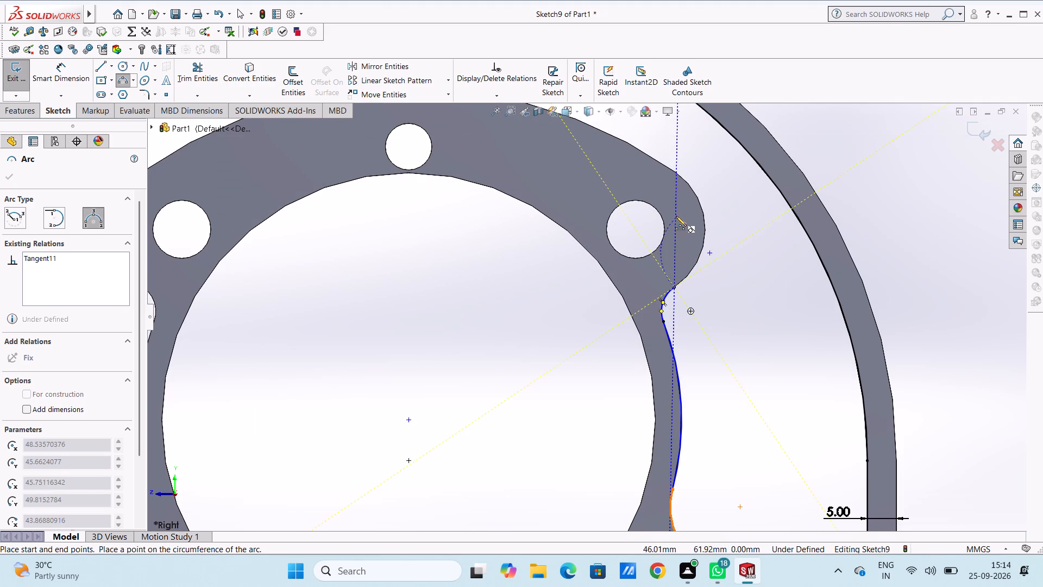
pyautogui.click(676, 170)
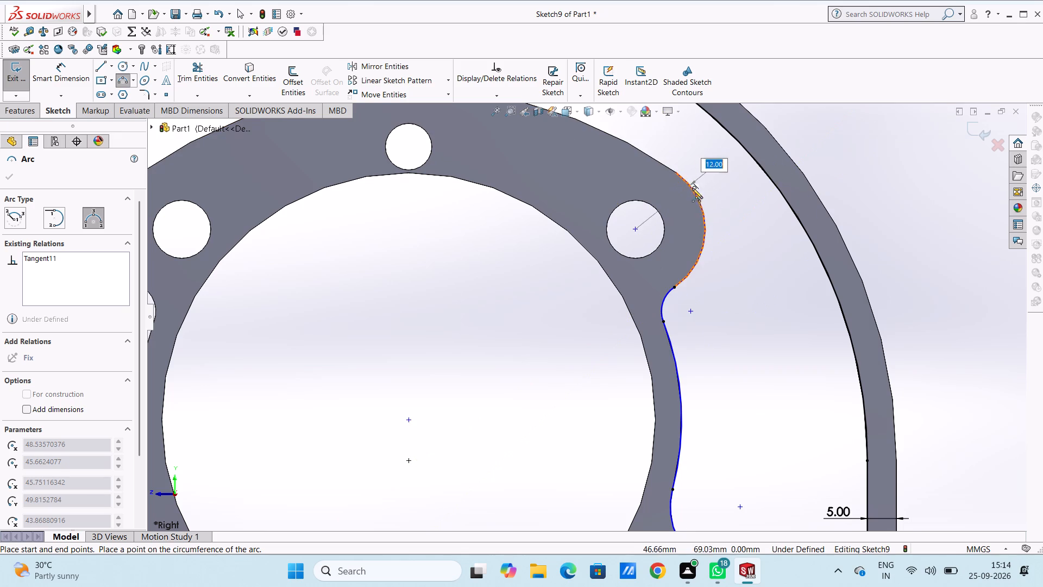
pyautogui.click(698, 199)
# Trace the bracket's upper edge with one three-point arc spanning from the right bolt lobe to the left bolt lobe.
pyautogui.scroll(4, 689, 182)
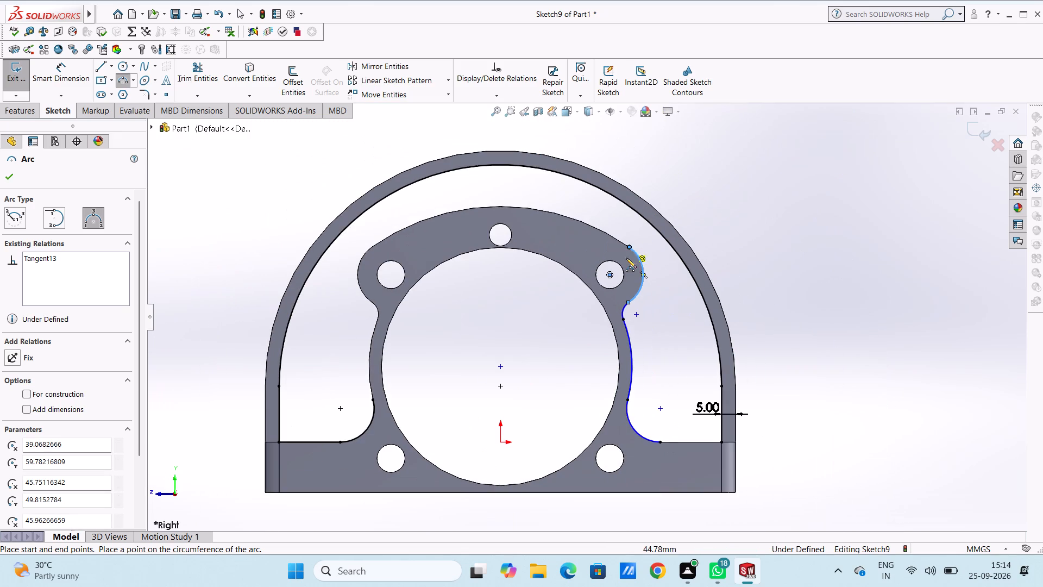
pyautogui.click(627, 246)
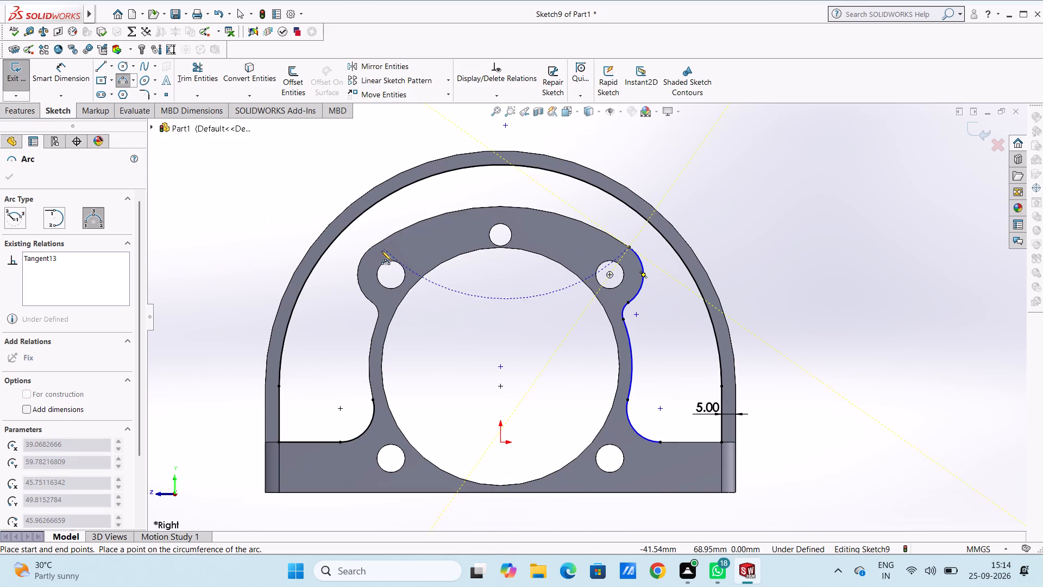
pyautogui.click(370, 247)
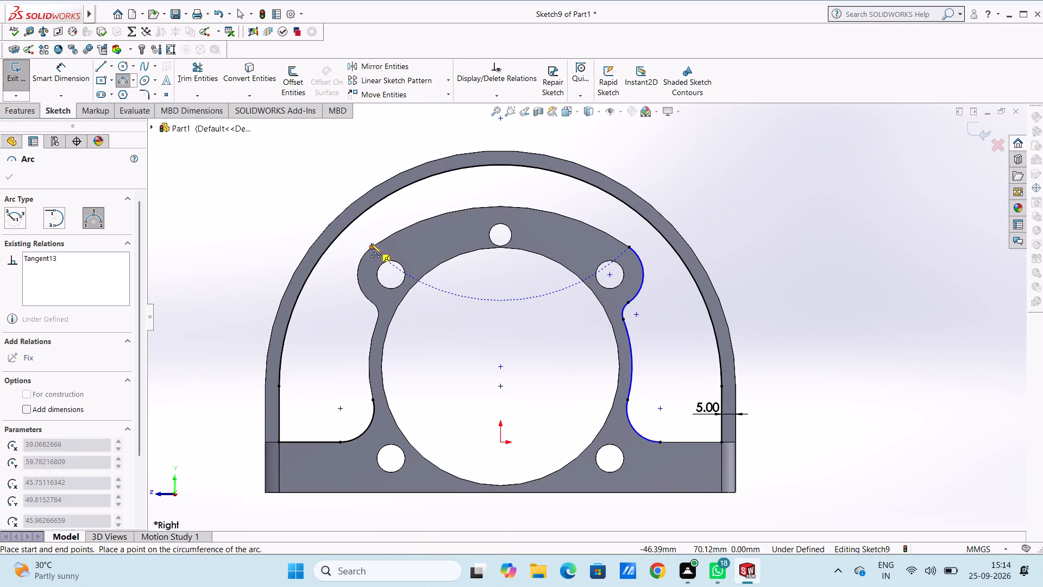
pyautogui.click(414, 226)
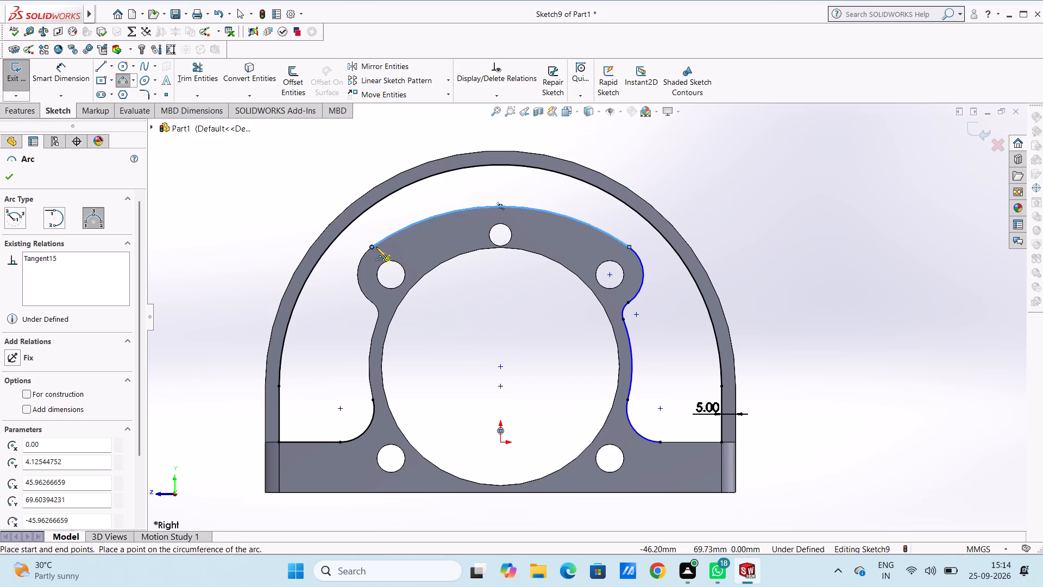
# Trace the bracket's left flank with three-point arcs over the bolt lobe, the 5 mm neck fillet and the long side curve.
pyautogui.moveTo(371, 246); pyautogui.dragTo(366, 251)
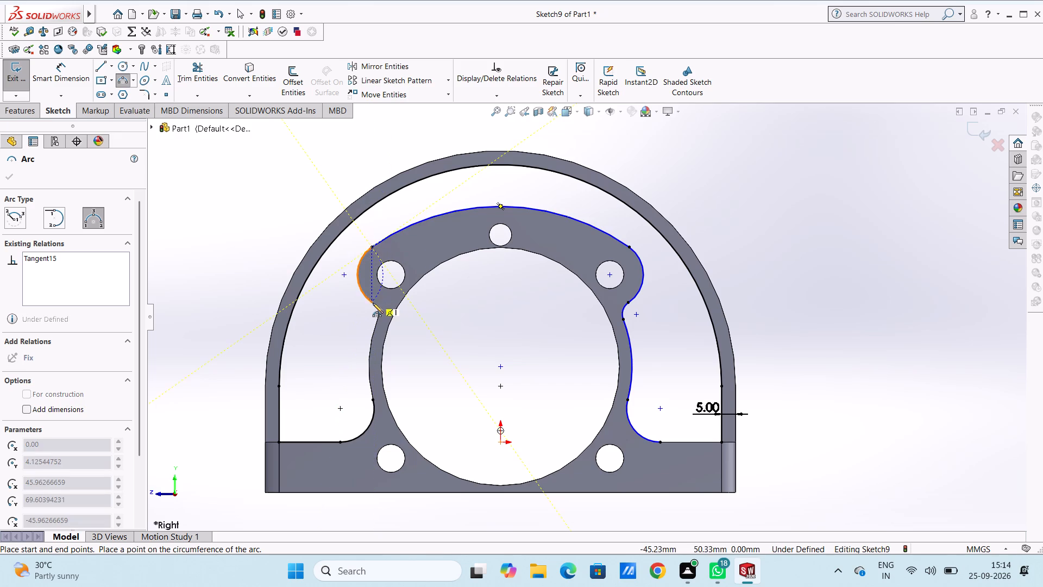
pyautogui.click(372, 303)
pyautogui.click(364, 289)
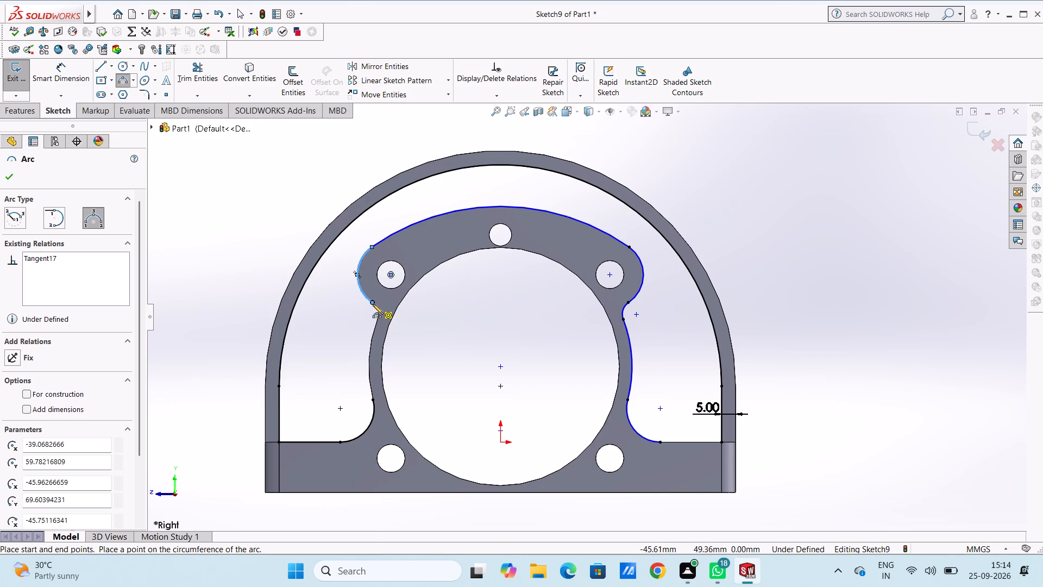
pyautogui.click(373, 304)
pyautogui.scroll(-3, 379, 314)
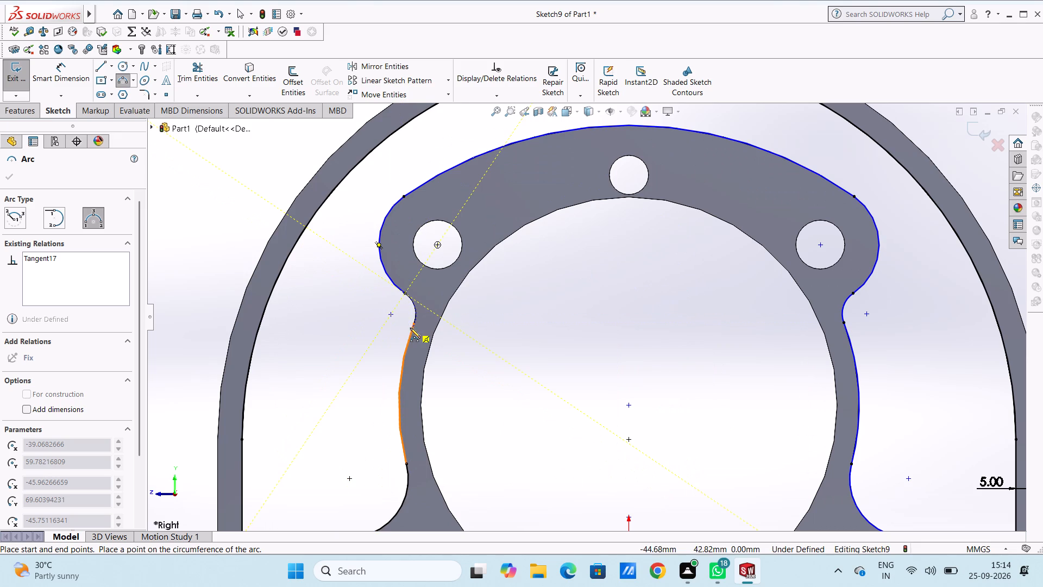
pyautogui.click(413, 323)
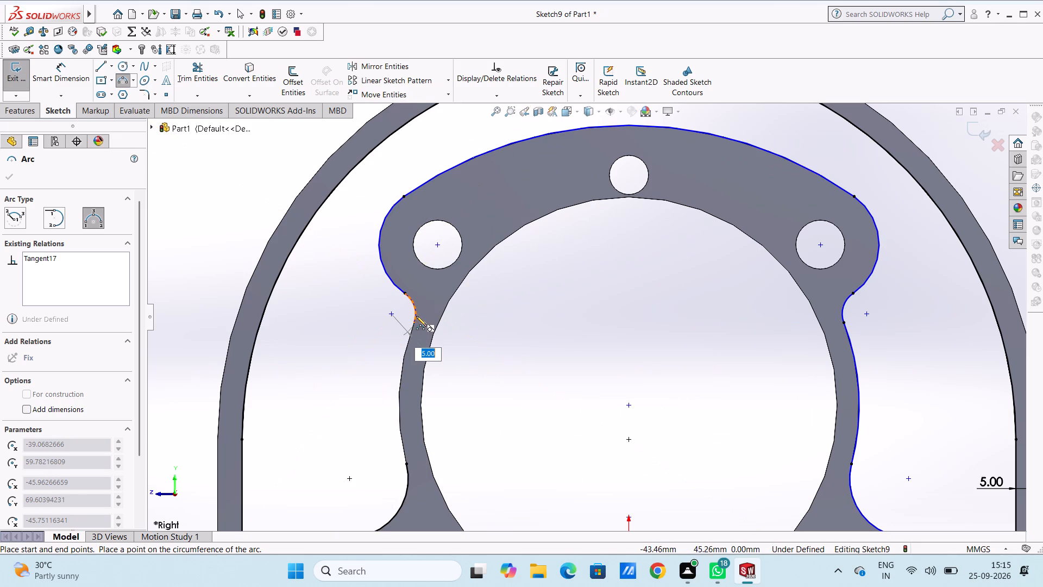
pyautogui.click(416, 315)
pyautogui.click(414, 322)
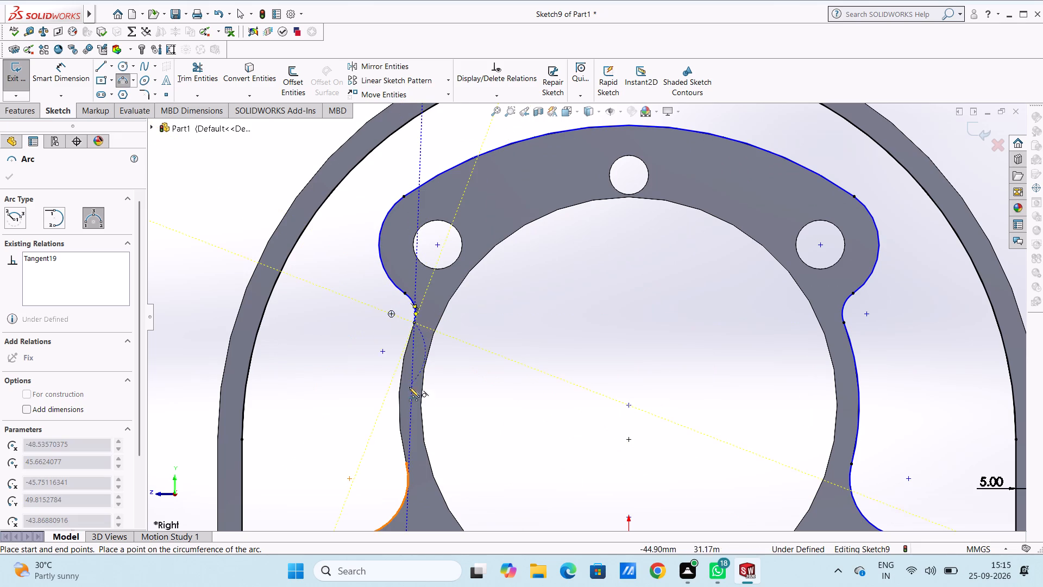
pyautogui.click(407, 463)
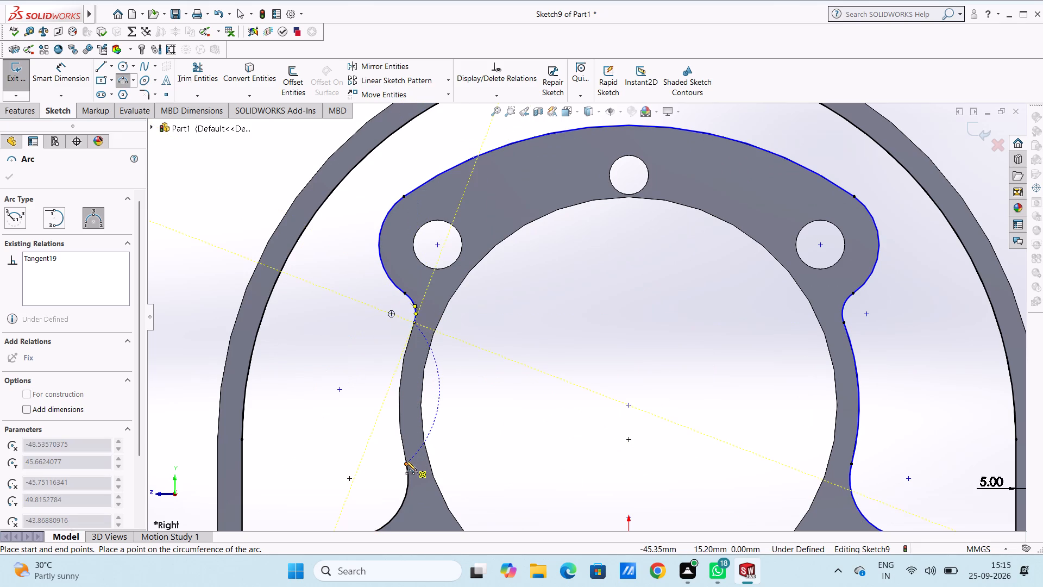
pyautogui.click(404, 433)
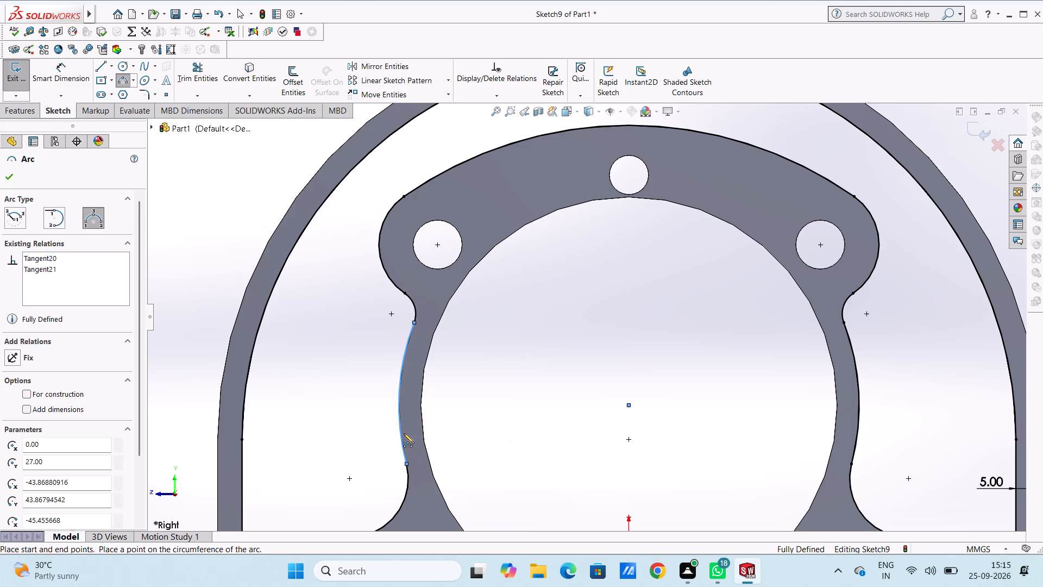
pyautogui.press('Escape')
pyautogui.press('Escape')
pyautogui.press('Escape')
pyautogui.scroll(6, 404, 433)
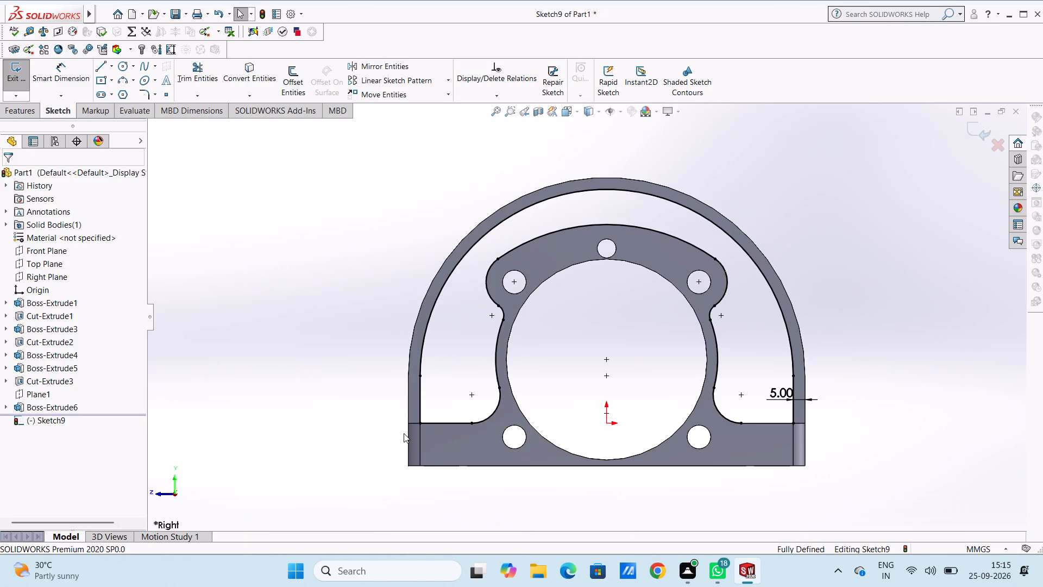
# Close the profile with a horizontal line about 22 mm long from the right base fillet to the arch's inner lower corner.
pyautogui.click(106, 68)
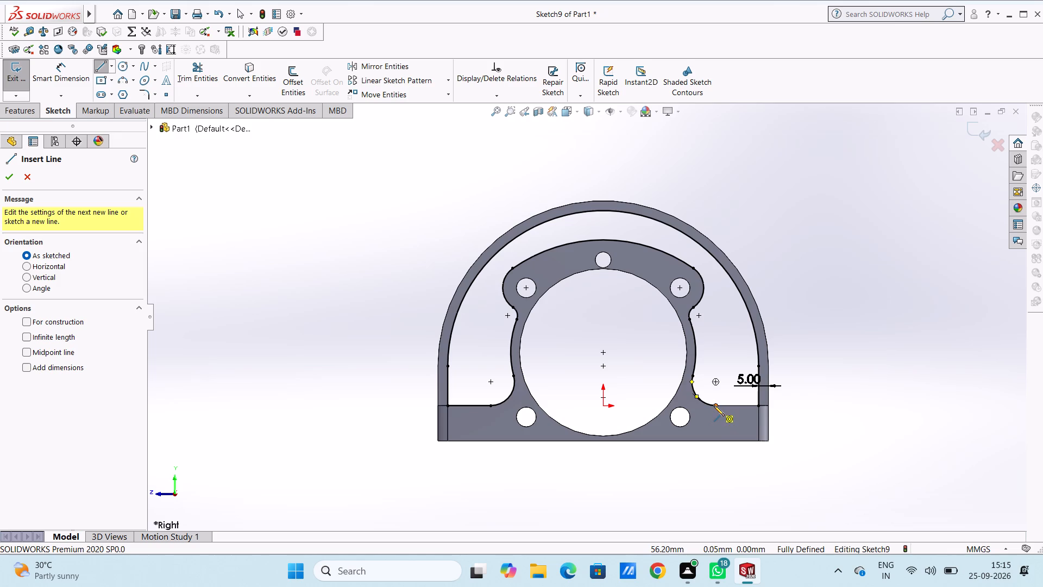
pyautogui.click(714, 404)
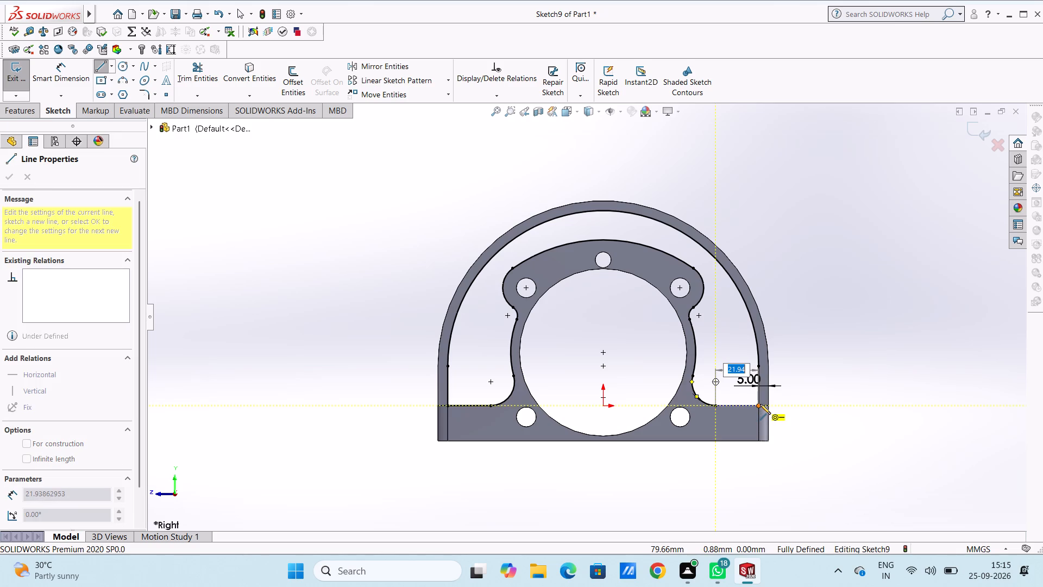
pyautogui.scroll(-6, 764, 415)
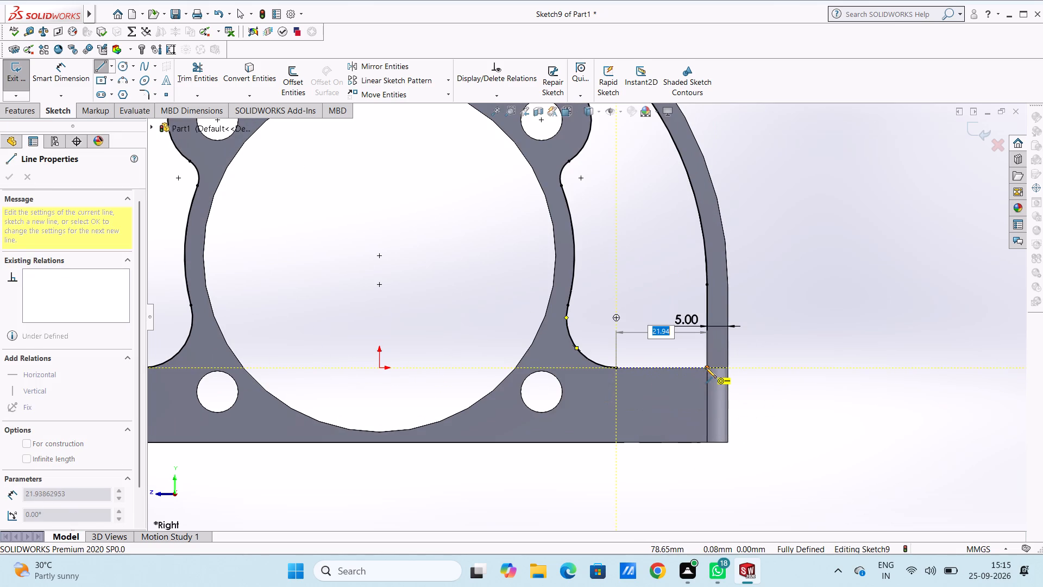
pyautogui.click(706, 367)
pyautogui.press('Escape')
pyautogui.press('Escape')
pyautogui.press('Escape')
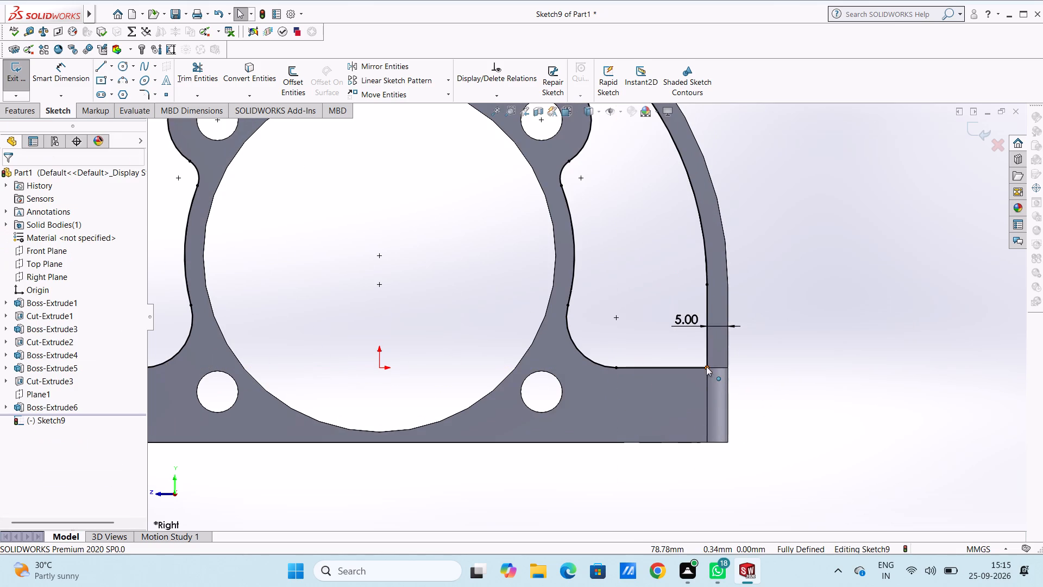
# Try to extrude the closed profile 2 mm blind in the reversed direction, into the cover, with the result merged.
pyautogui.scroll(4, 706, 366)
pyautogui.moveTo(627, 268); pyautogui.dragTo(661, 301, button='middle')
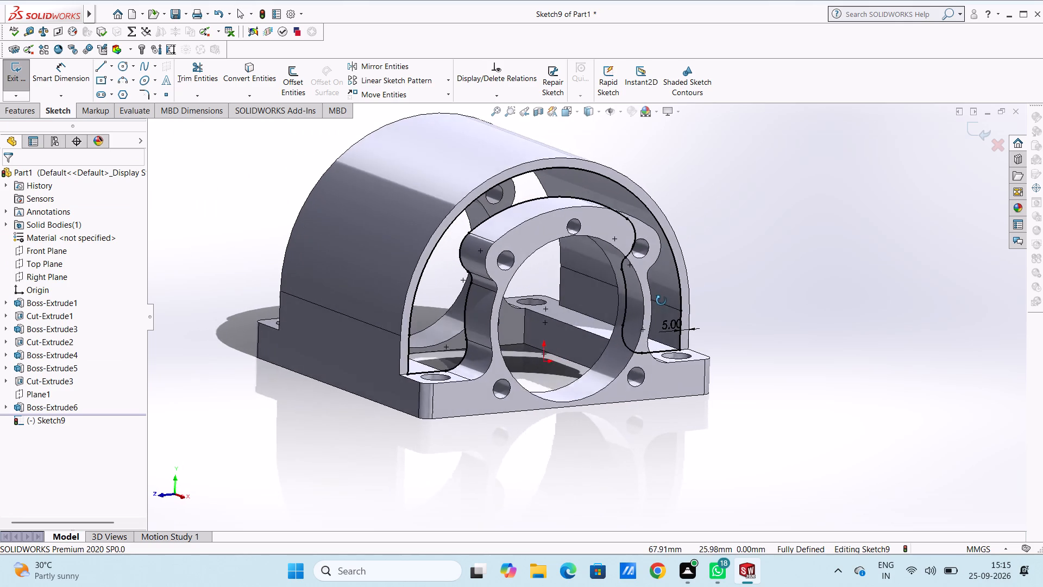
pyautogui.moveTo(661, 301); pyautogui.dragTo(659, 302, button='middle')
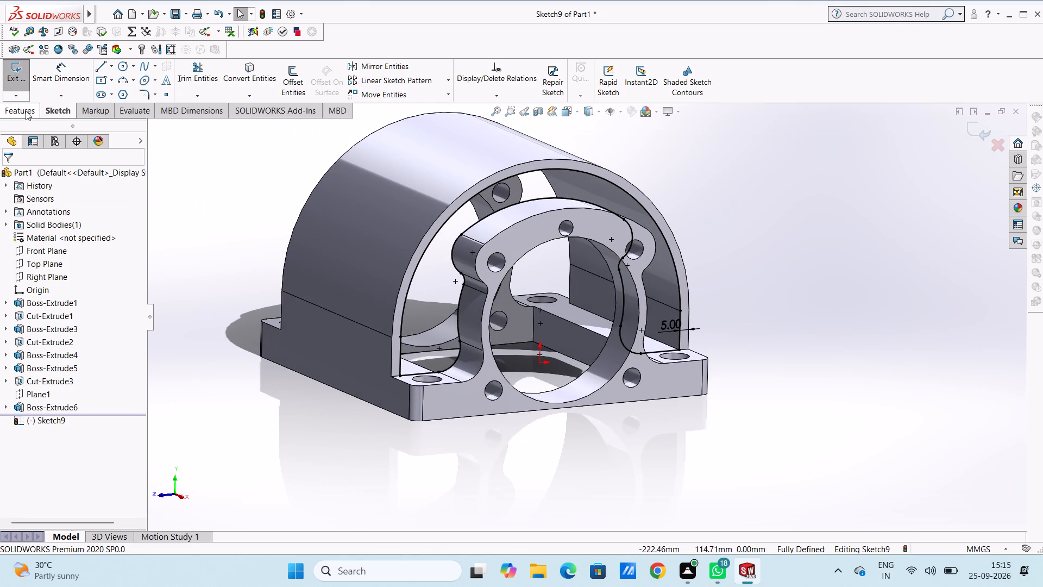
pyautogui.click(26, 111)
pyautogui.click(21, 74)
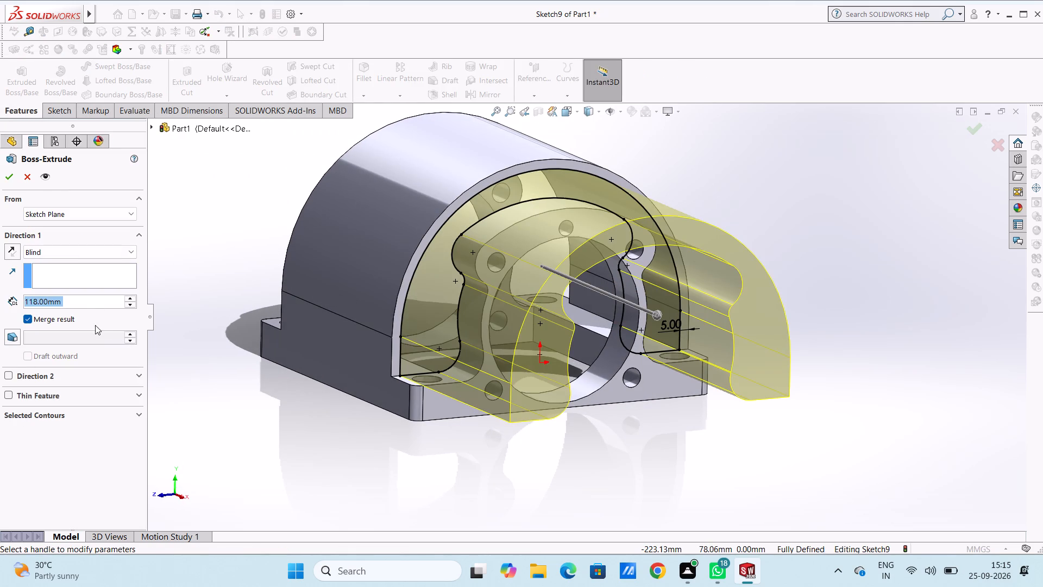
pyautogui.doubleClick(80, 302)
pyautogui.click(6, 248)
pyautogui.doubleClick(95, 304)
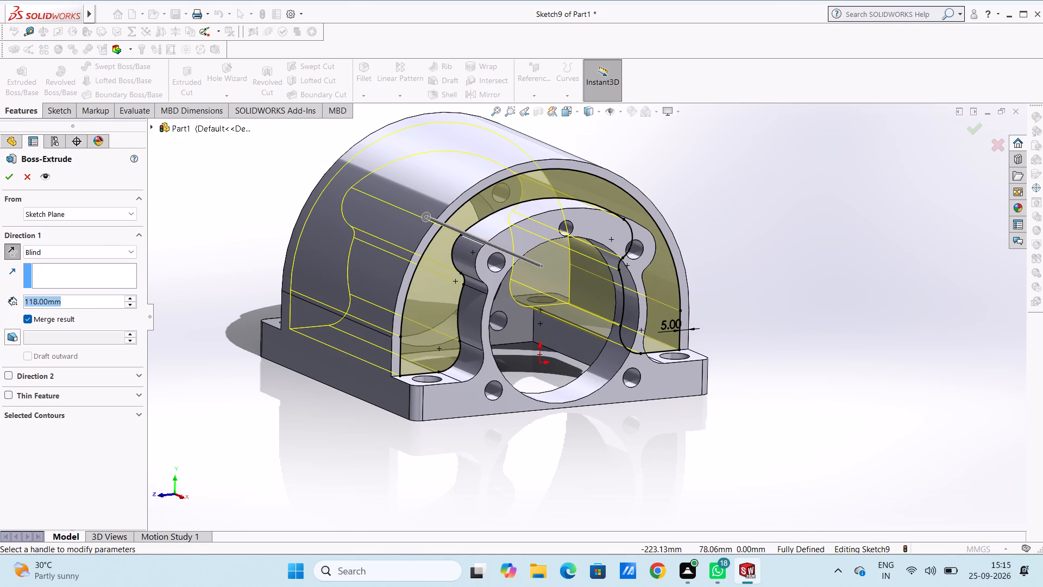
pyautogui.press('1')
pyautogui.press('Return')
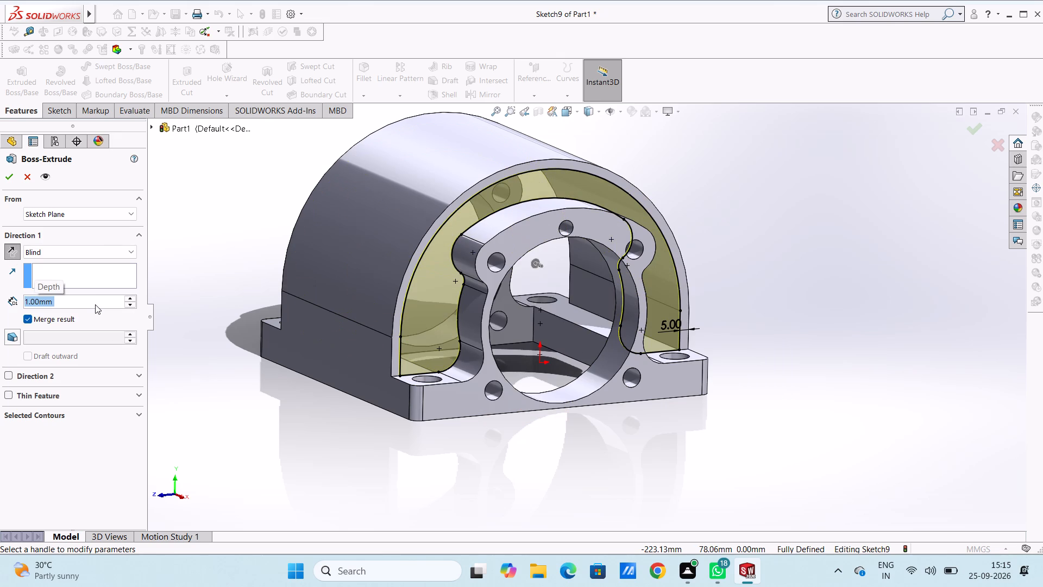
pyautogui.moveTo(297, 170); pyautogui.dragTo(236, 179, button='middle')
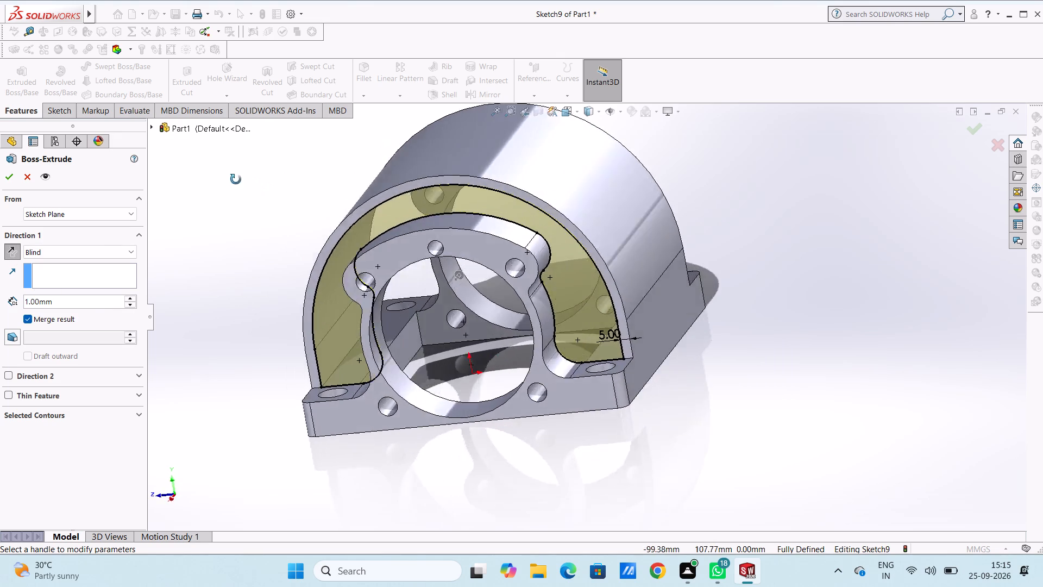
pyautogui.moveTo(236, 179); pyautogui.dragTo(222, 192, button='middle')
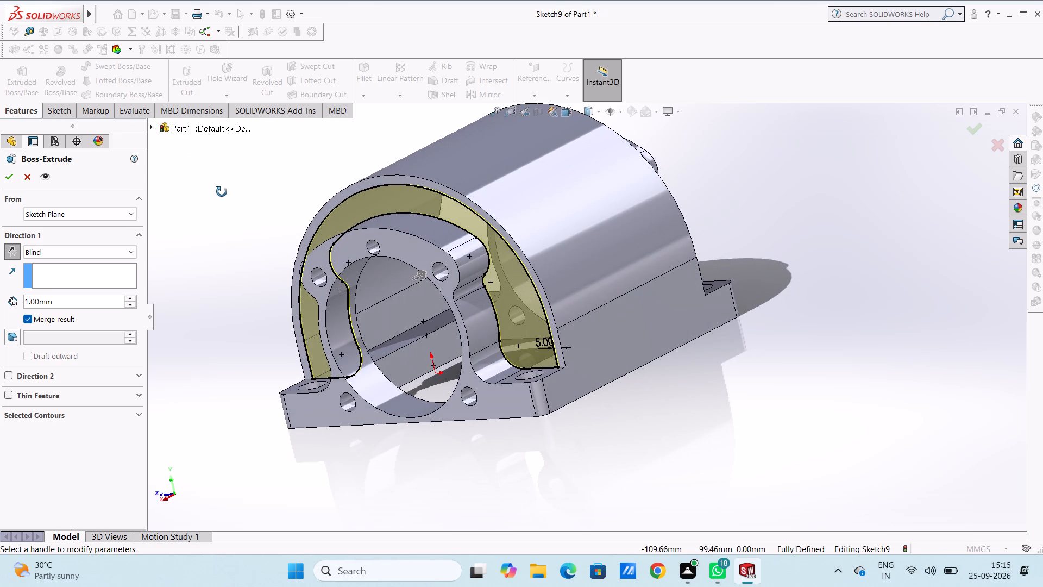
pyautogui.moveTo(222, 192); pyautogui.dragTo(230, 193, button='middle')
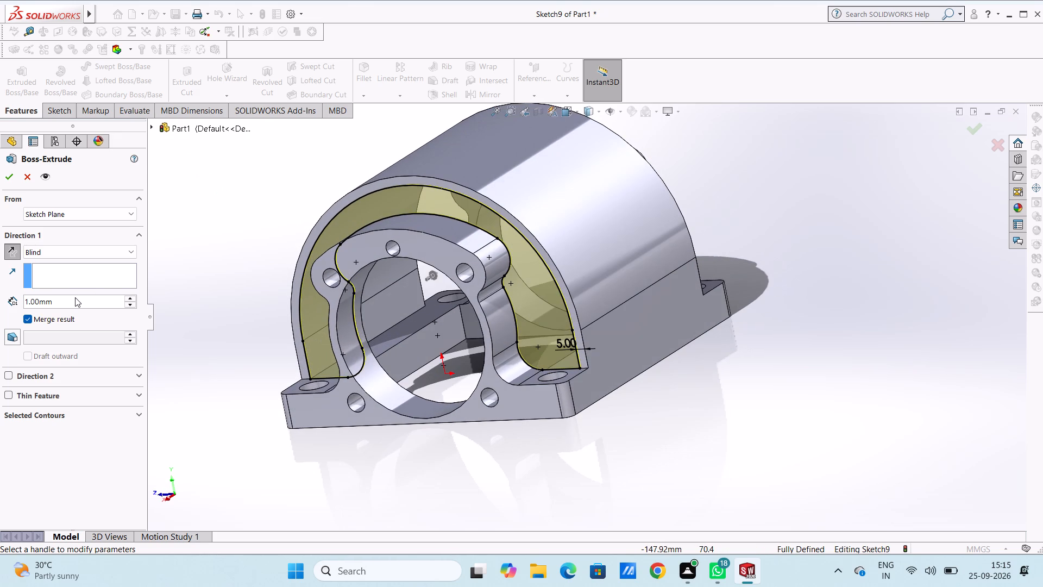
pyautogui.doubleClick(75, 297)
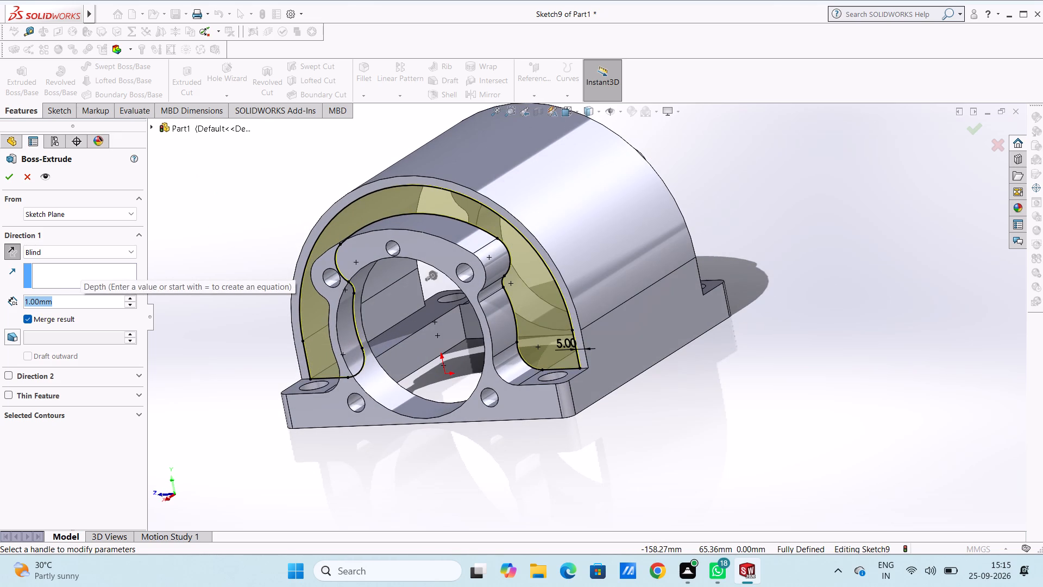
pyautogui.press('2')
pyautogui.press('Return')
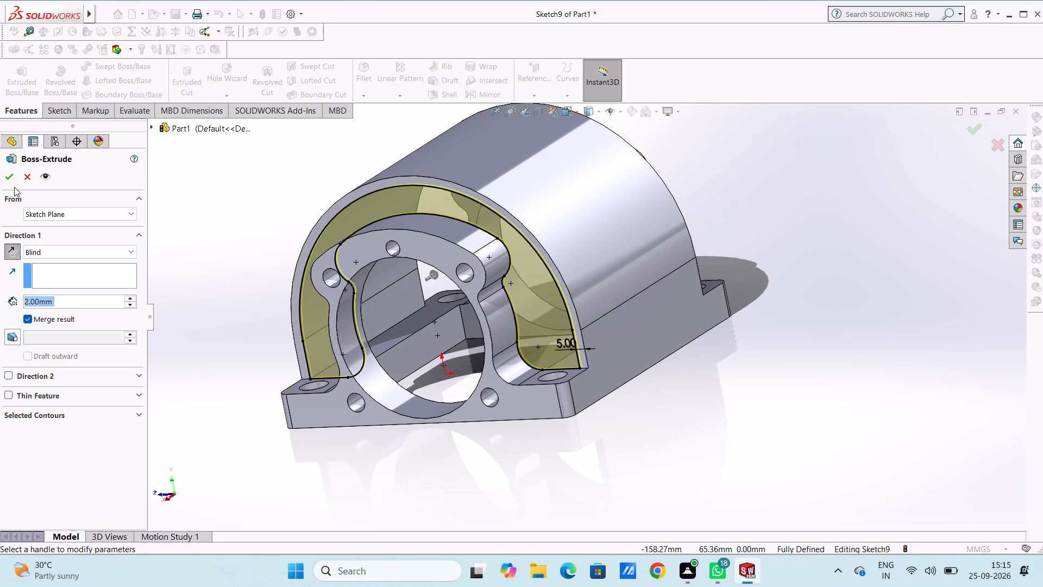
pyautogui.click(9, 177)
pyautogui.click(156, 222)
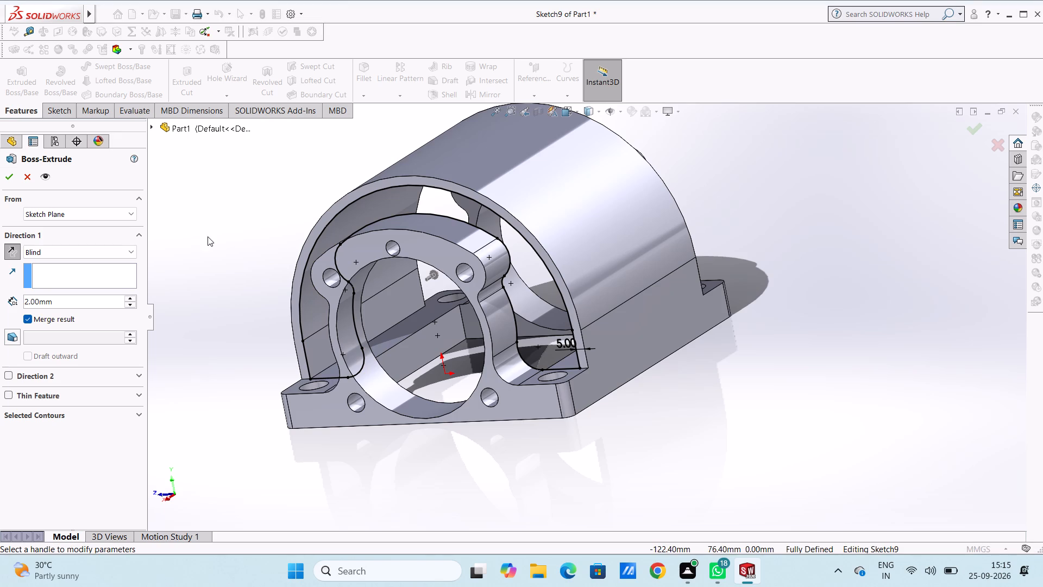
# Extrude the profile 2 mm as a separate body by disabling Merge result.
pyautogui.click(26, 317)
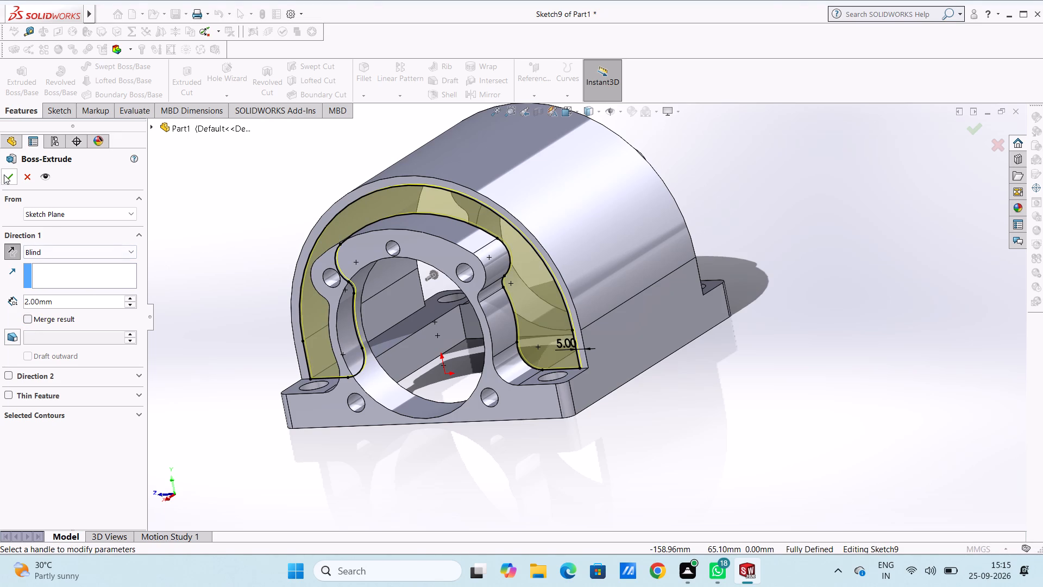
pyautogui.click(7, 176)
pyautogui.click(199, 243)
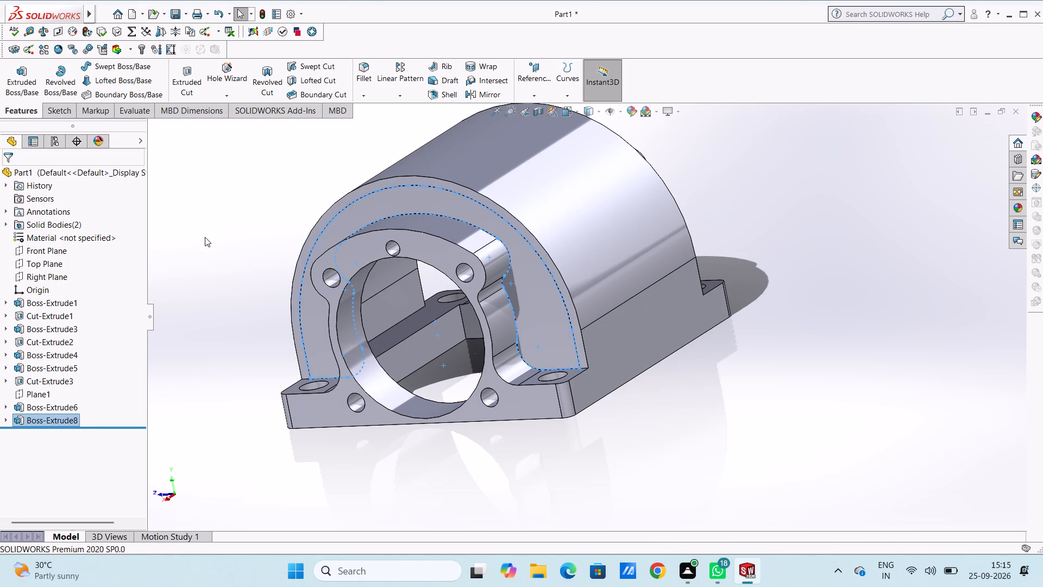
# Examine the seam between the new end plate and the arch's inner edge from several angles.
pyautogui.moveTo(206, 235); pyautogui.dragTo(259, 223, button='middle')
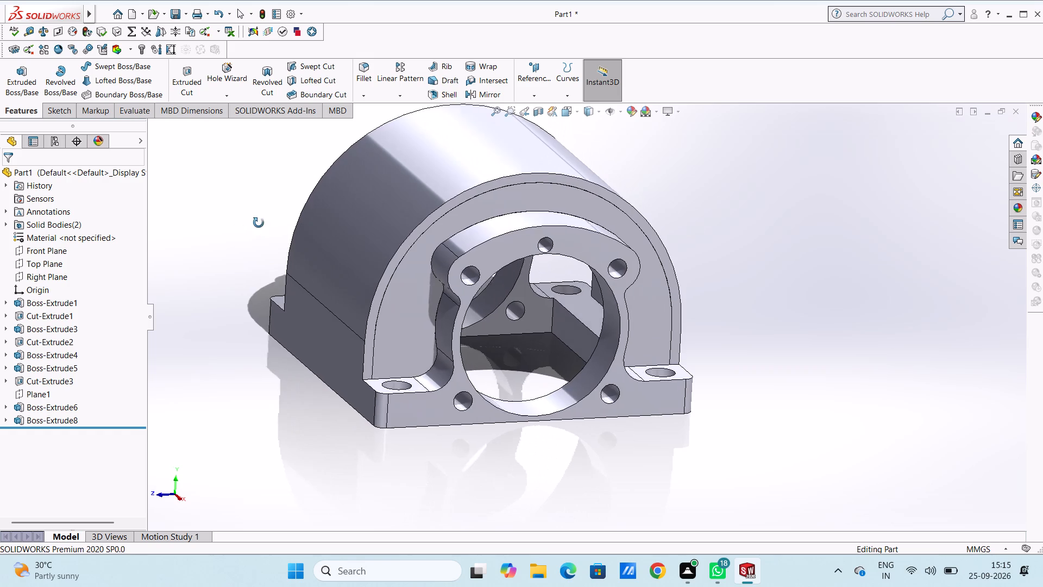
pyautogui.moveTo(259, 223); pyautogui.dragTo(242, 203, button='middle')
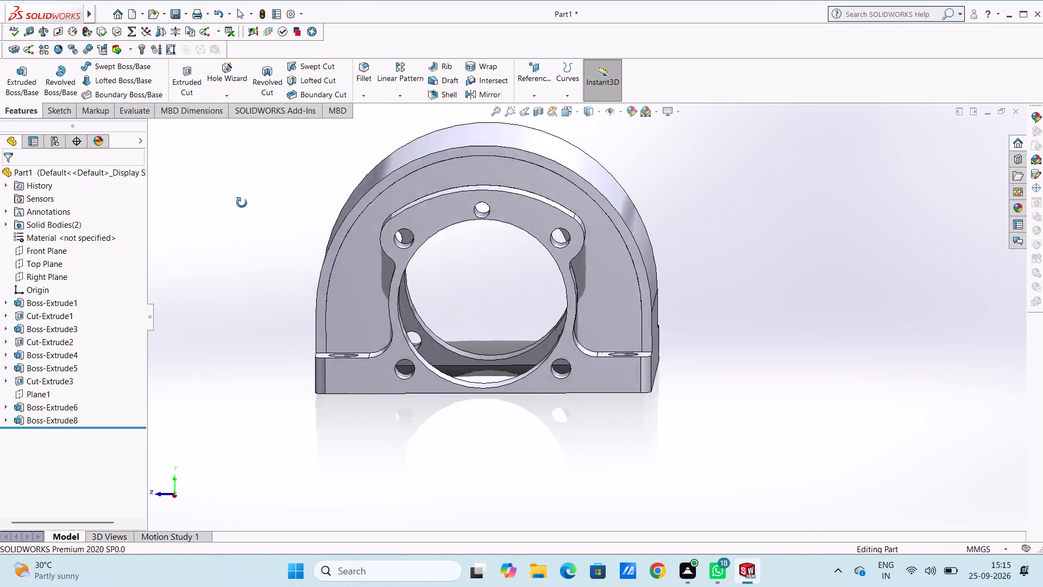
pyautogui.moveTo(242, 203); pyautogui.dragTo(240, 207, button='middle')
pyautogui.scroll(-5, 468, 184)
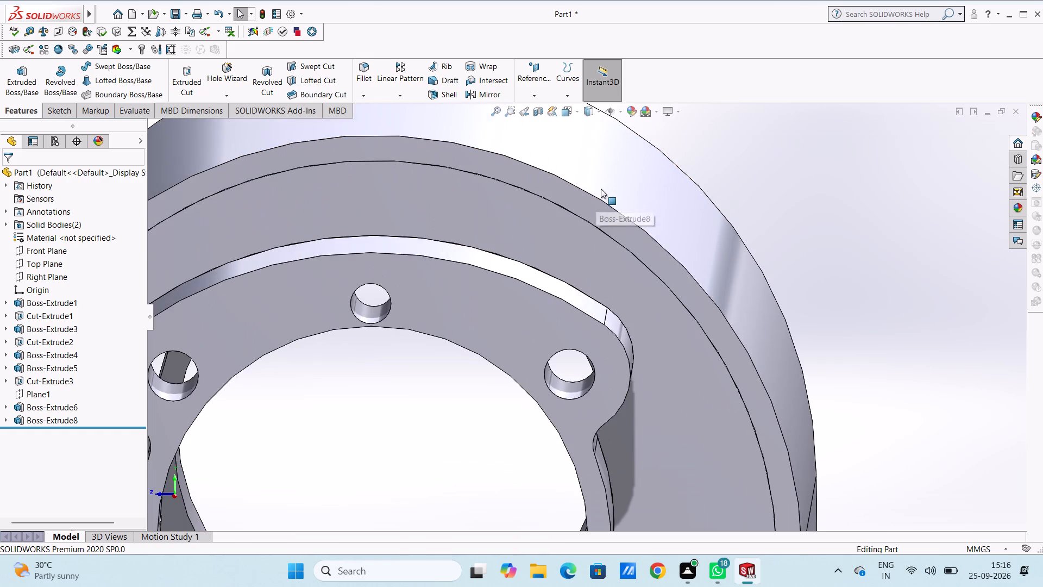
pyautogui.scroll(-6, 579, 213)
pyautogui.scroll(-5, 543, 249)
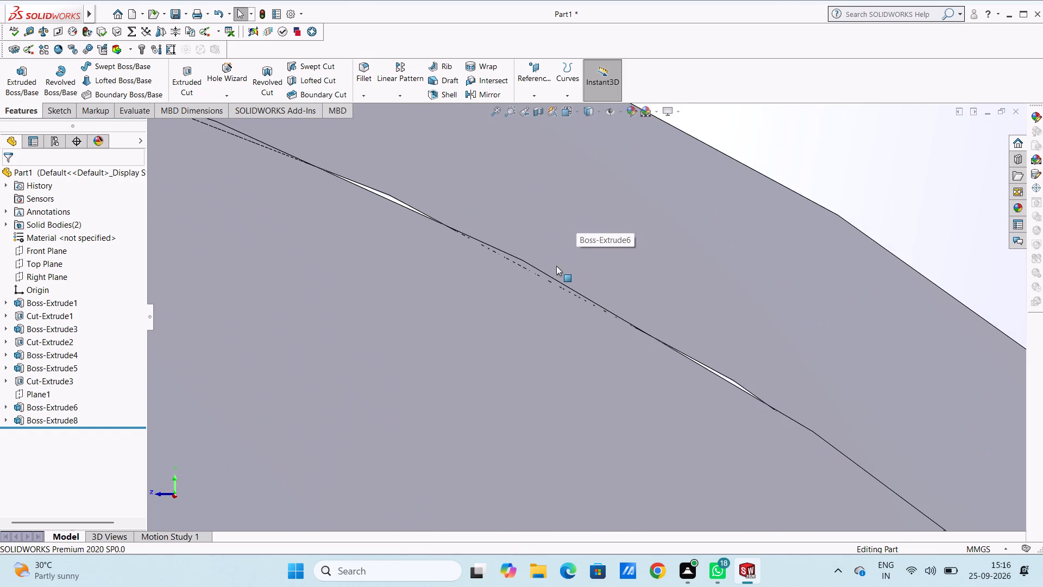
pyautogui.scroll(10, 556, 266)
pyautogui.scroll(5, 525, 329)
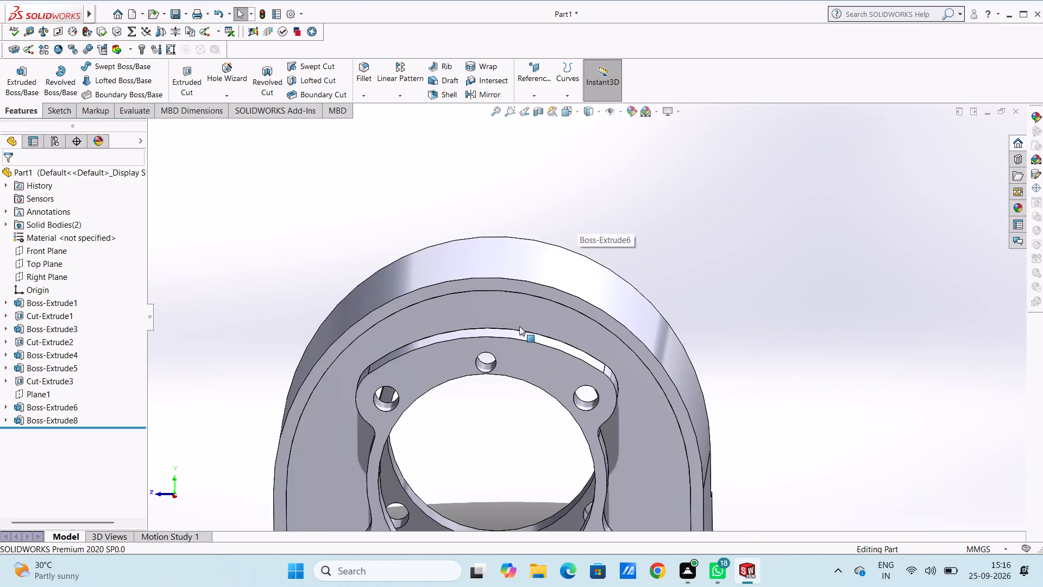
pyautogui.scroll(4, 519, 326)
pyautogui.moveTo(366, 363); pyautogui.dragTo(365, 333, button='middle')
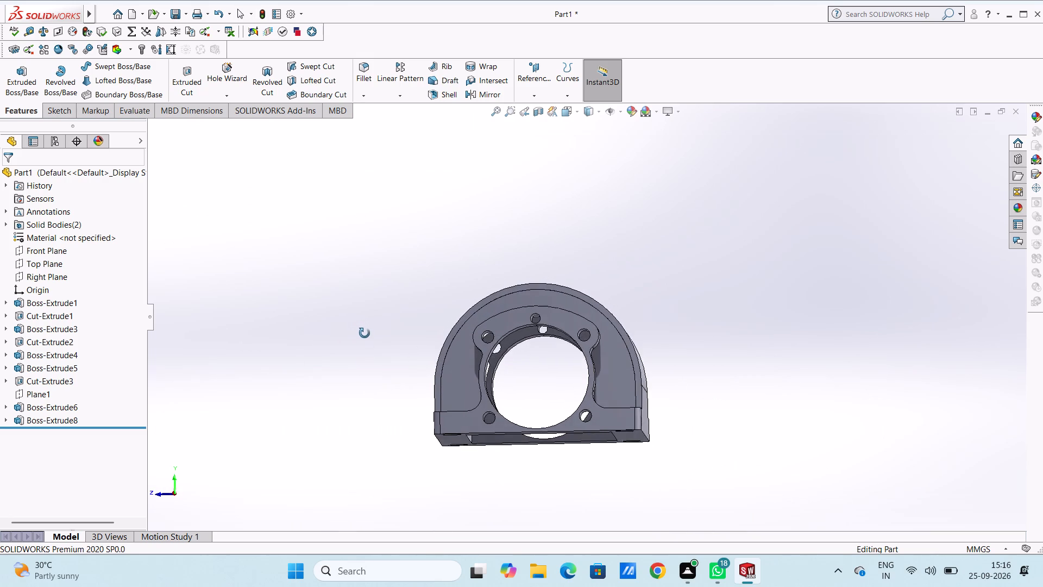
pyautogui.moveTo(365, 333); pyautogui.dragTo(366, 341, button='middle')
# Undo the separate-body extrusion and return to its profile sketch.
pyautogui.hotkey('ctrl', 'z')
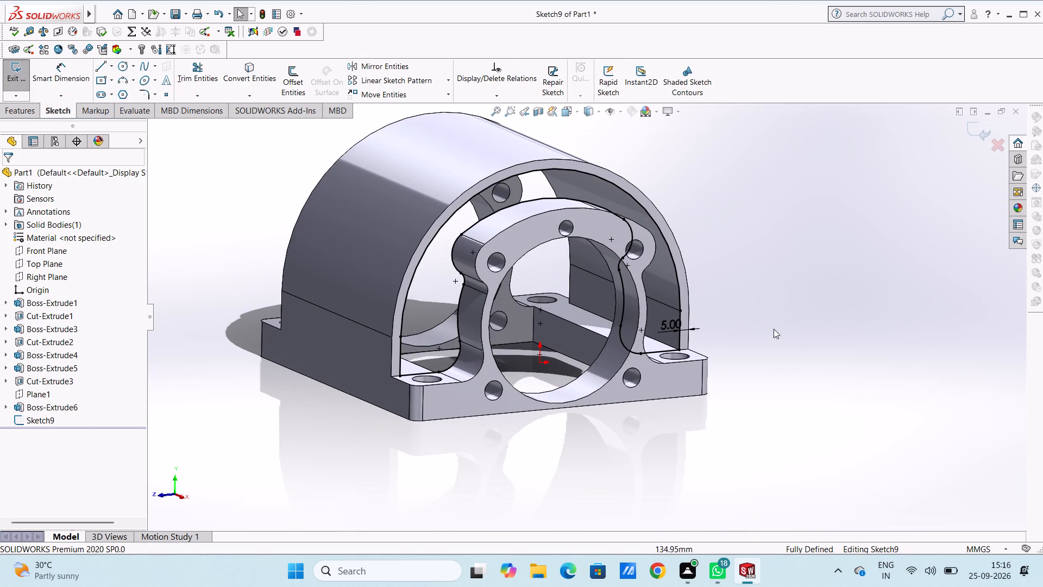
# Set the profile's offset from the arch's outer edge to 3 mm so it overlaps the cover wall.
pyautogui.moveTo(747, 316); pyautogui.dragTo(728, 317, button='middle')
pyautogui.scroll(-3, 696, 342)
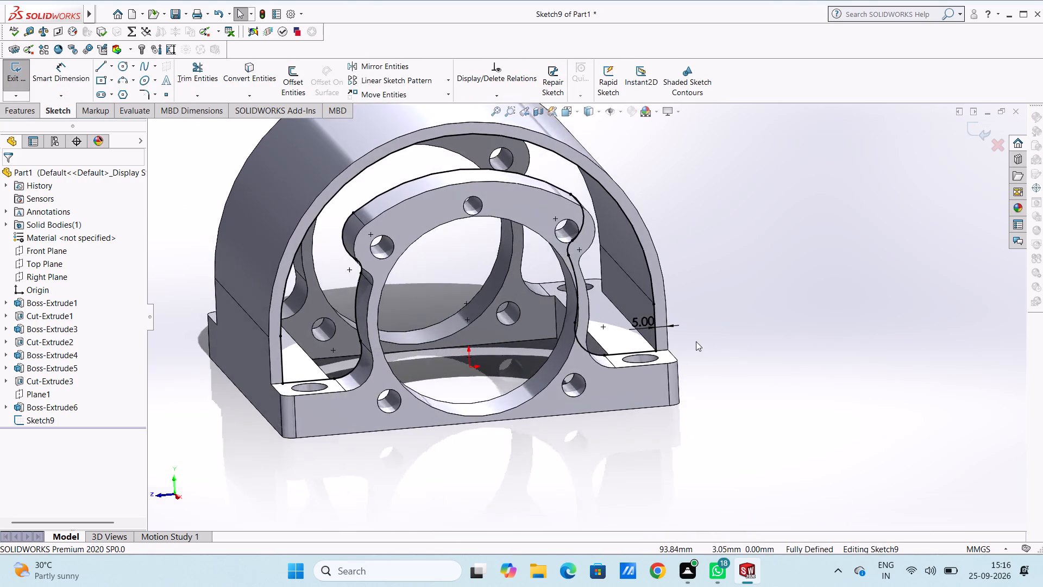
pyautogui.scroll(-3, 696, 341)
pyautogui.doubleClick(527, 295)
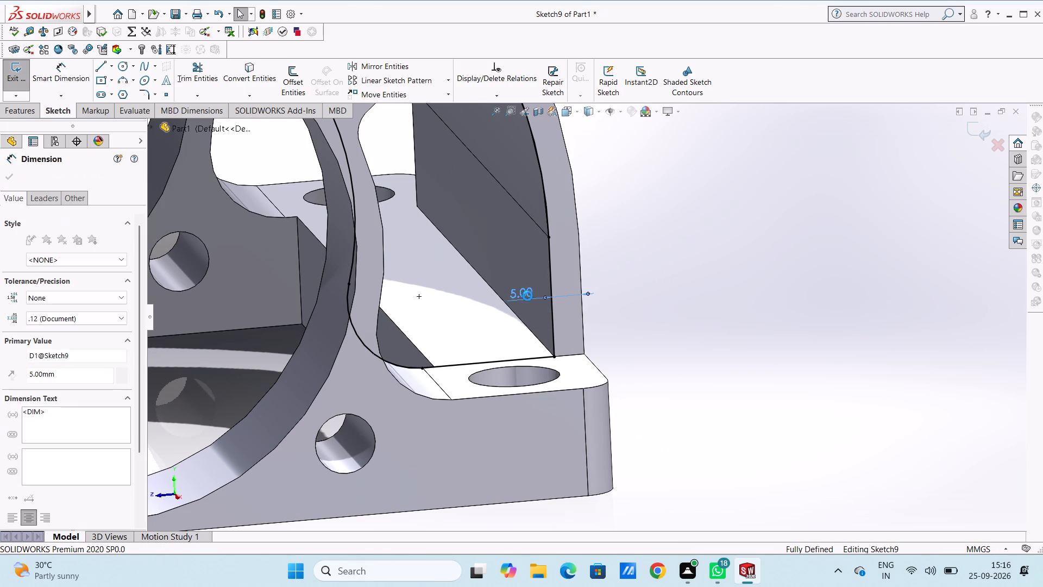
pyautogui.press('3')
pyautogui.press('Return')
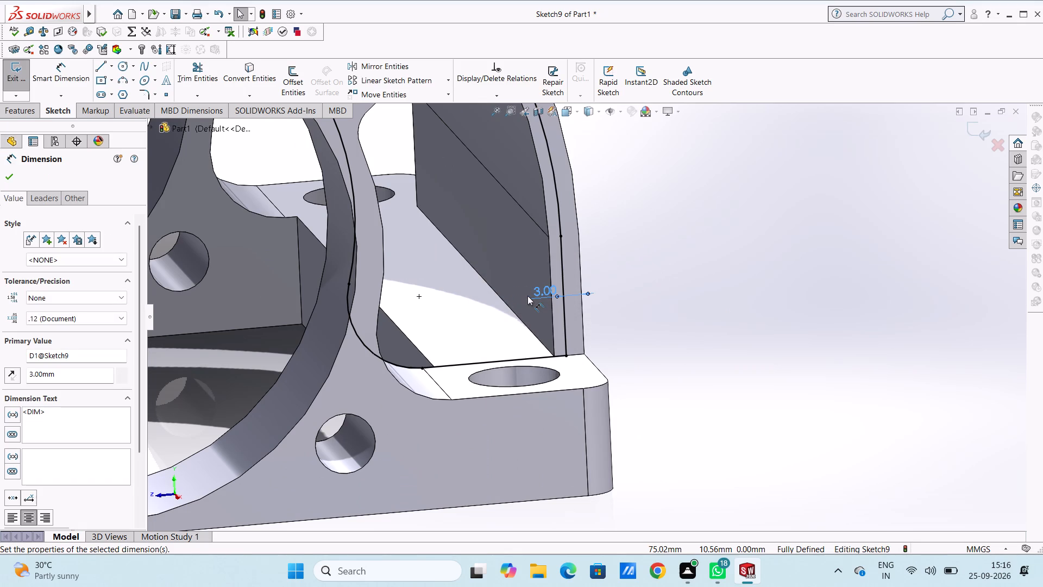
pyautogui.scroll(9, 527, 296)
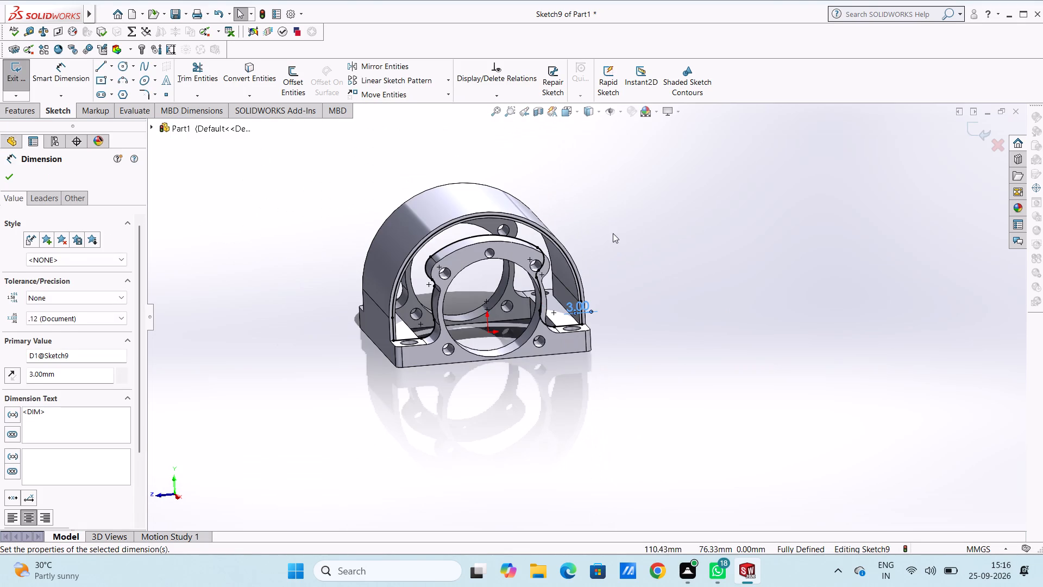
pyautogui.click(613, 233)
# Extrude the closed profile 2 mm blind in the default direction, with Merge result enabled.
pyautogui.click(13, 113)
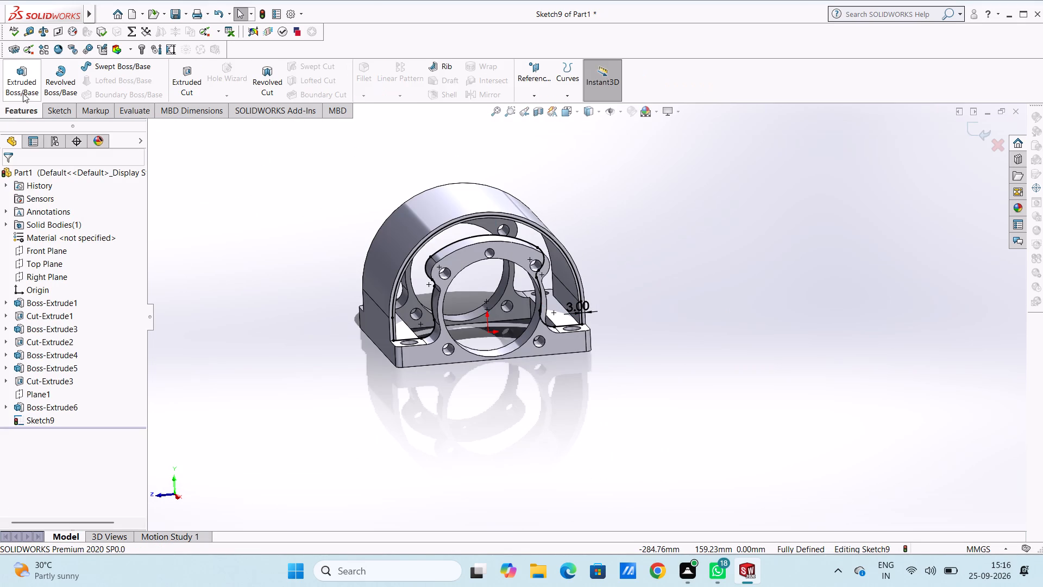
pyautogui.click(21, 81)
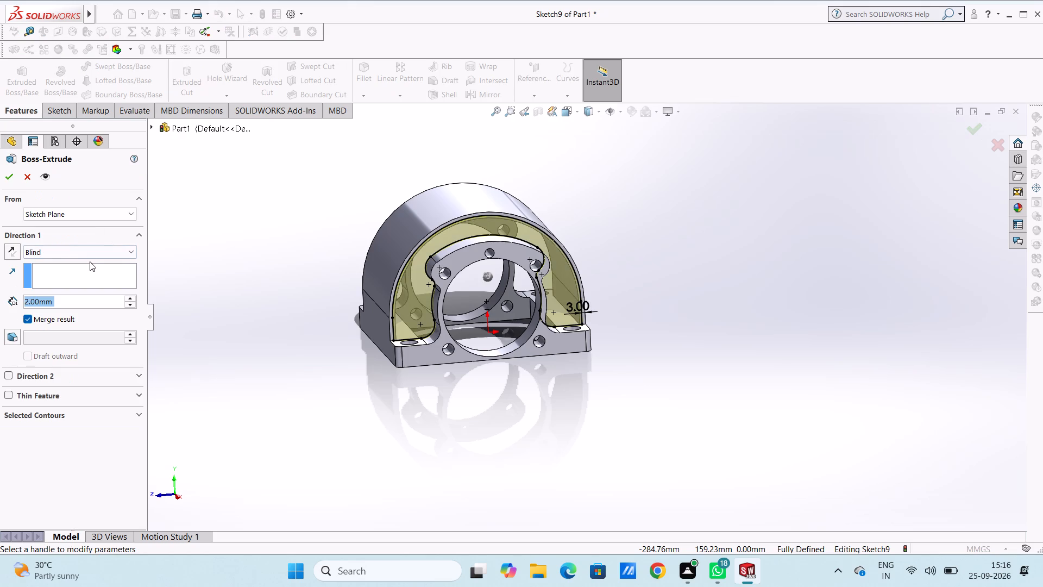
pyautogui.moveTo(225, 265); pyautogui.dragTo(236, 272, button='middle')
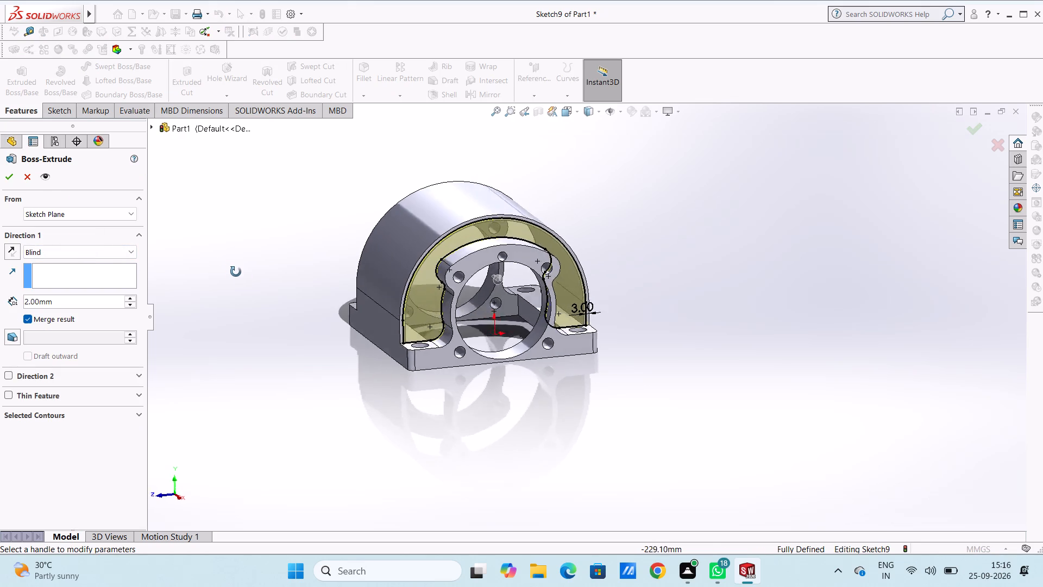
pyautogui.moveTo(236, 272); pyautogui.dragTo(261, 286, button='middle')
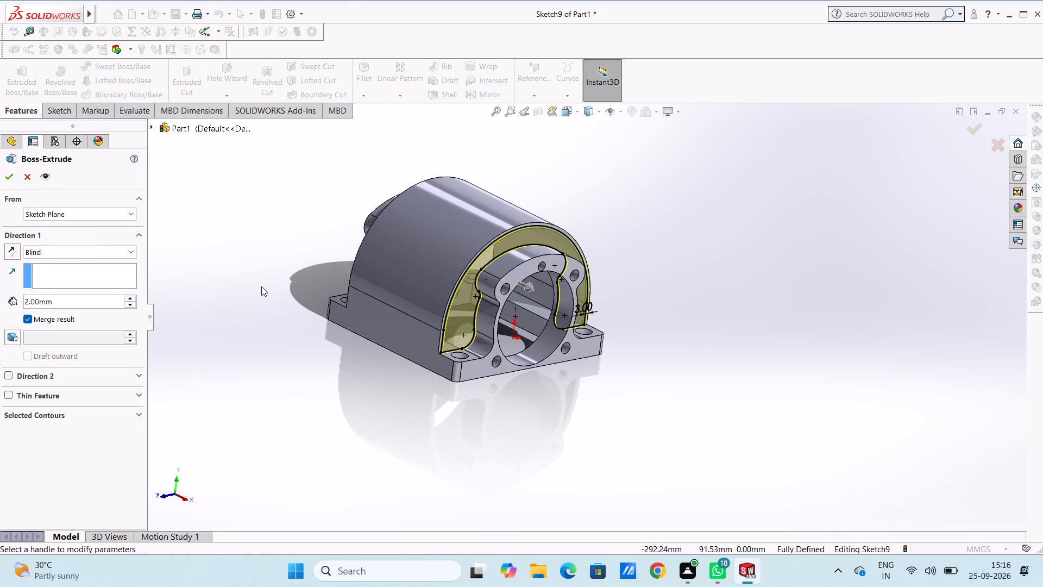
pyautogui.click(7, 178)
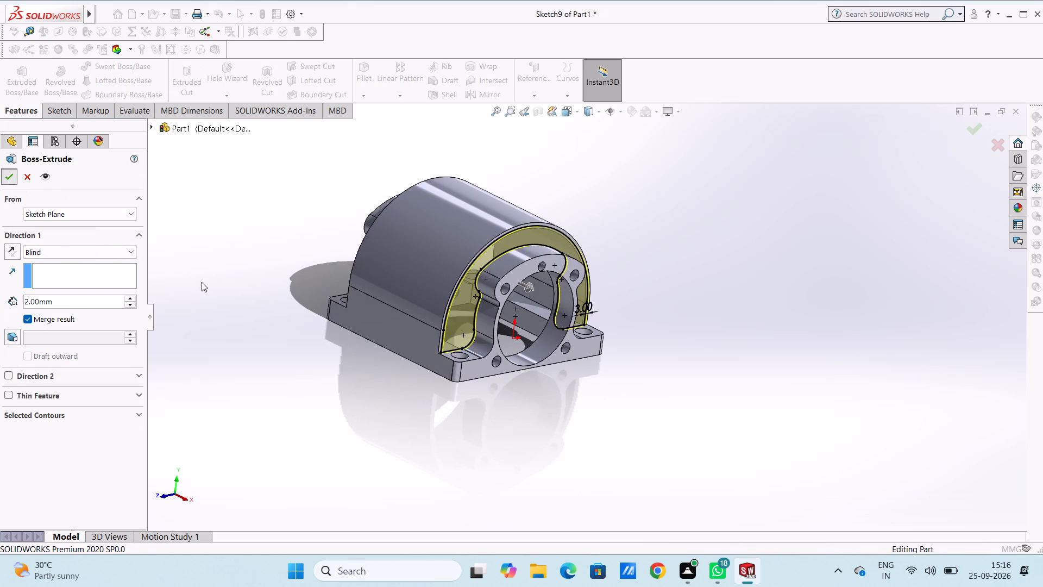
pyautogui.click(202, 282)
pyautogui.moveTo(236, 276); pyautogui.dragTo(181, 275, button='middle')
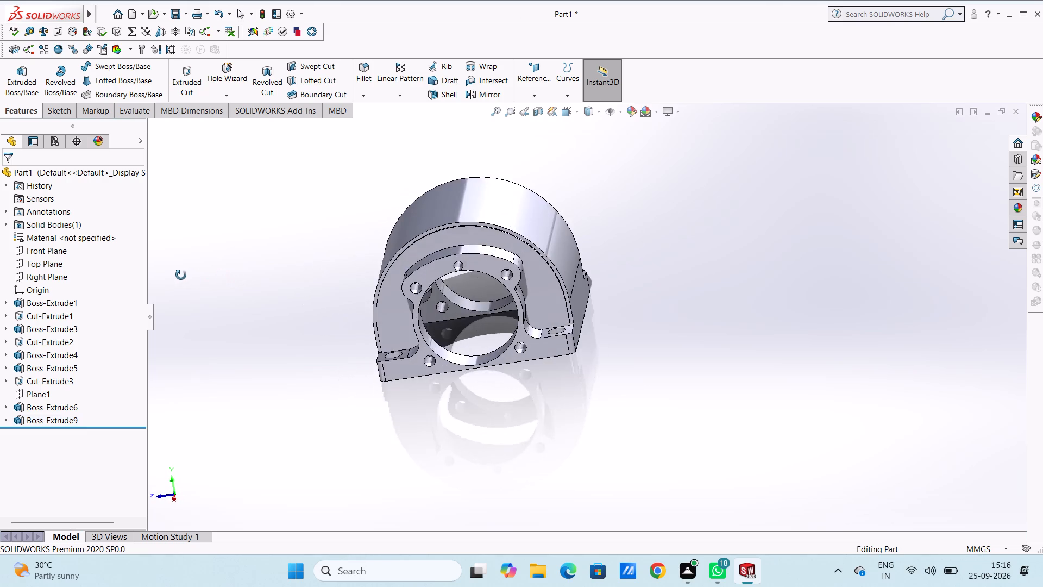
# Undo the merged 2 mm extrusion and return to its profile sketch.
pyautogui.moveTo(181, 275); pyautogui.dragTo(265, 354, button='middle')
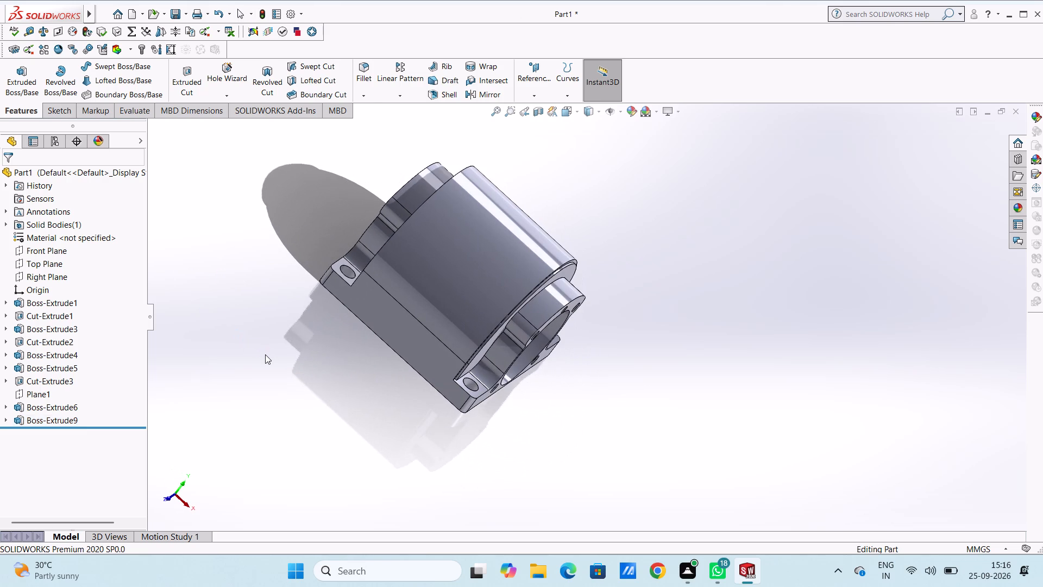
pyautogui.hotkey('ctrl', 'z')
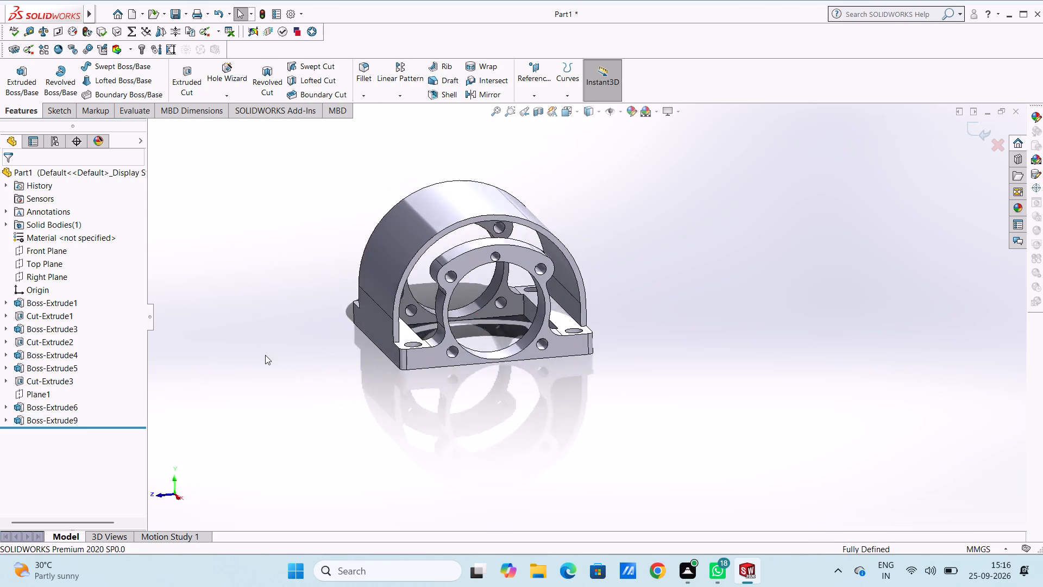
# Extrude the closed profile 3 mm blind in the reversed direction, with Merge result disabled.
pyautogui.click(24, 111)
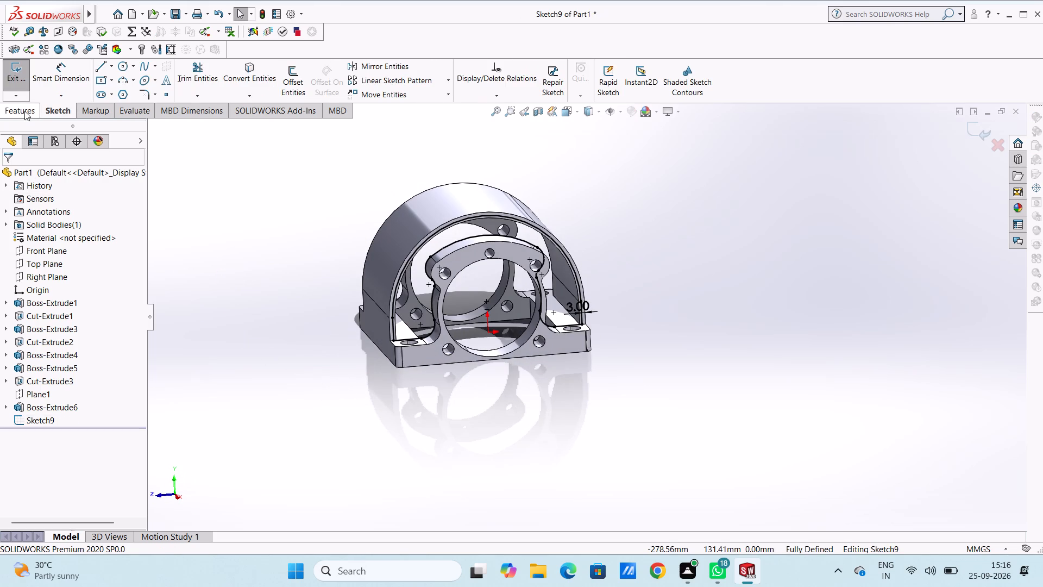
pyautogui.click(23, 78)
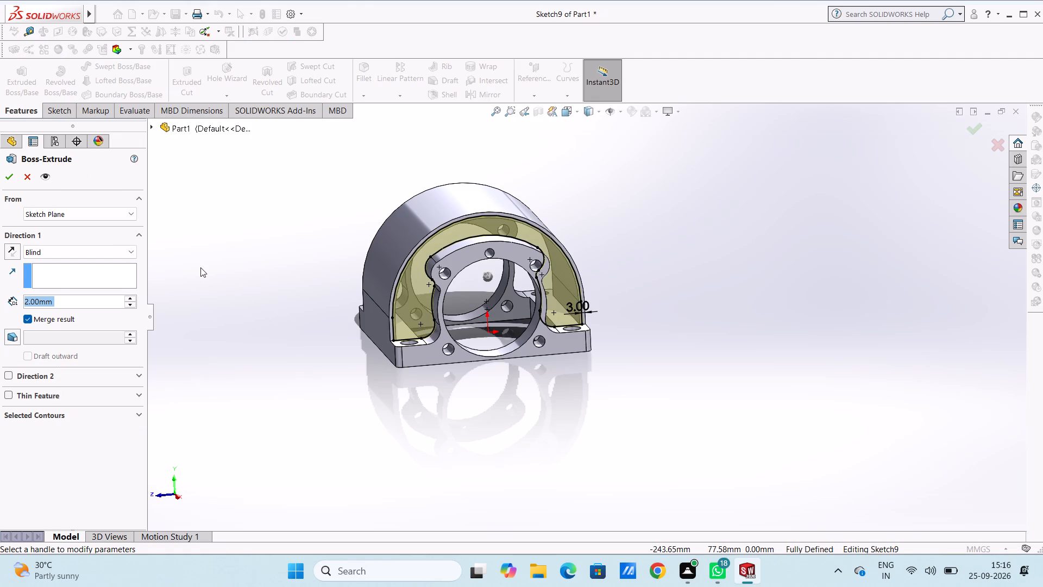
pyautogui.click(12, 250)
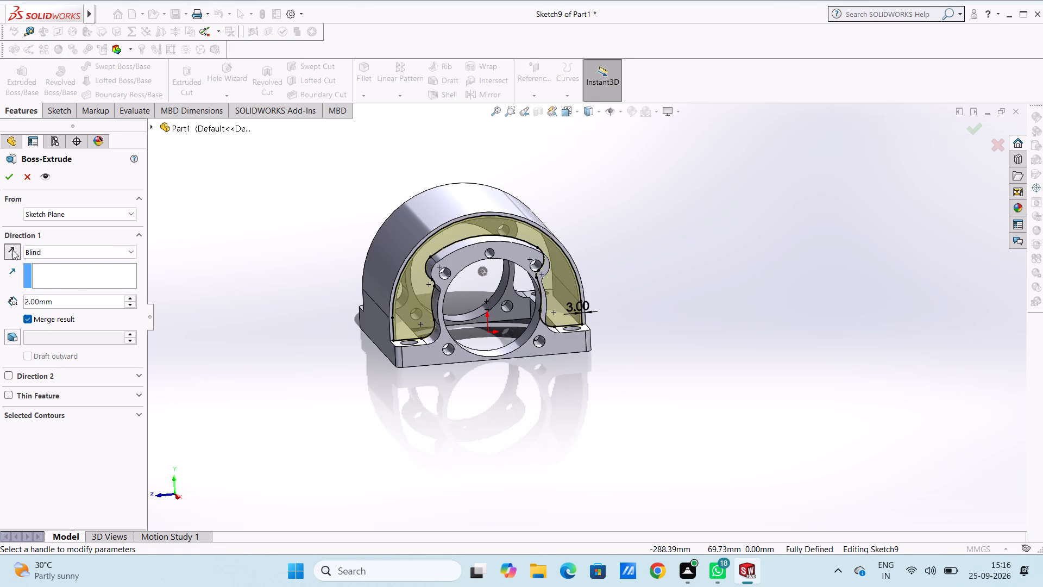
pyautogui.doubleClick(62, 302)
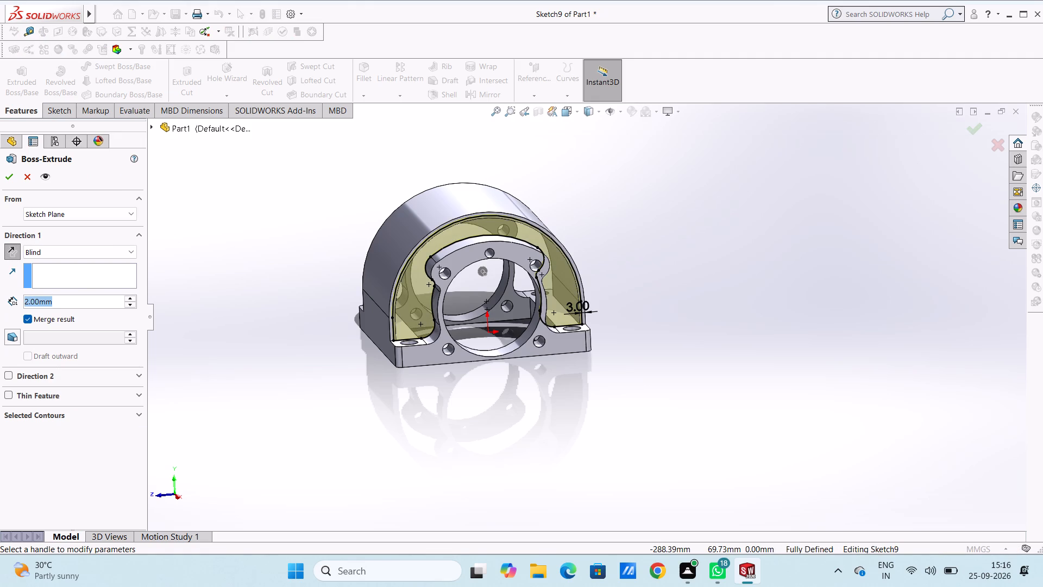
pyautogui.press('3')
pyautogui.press('Return')
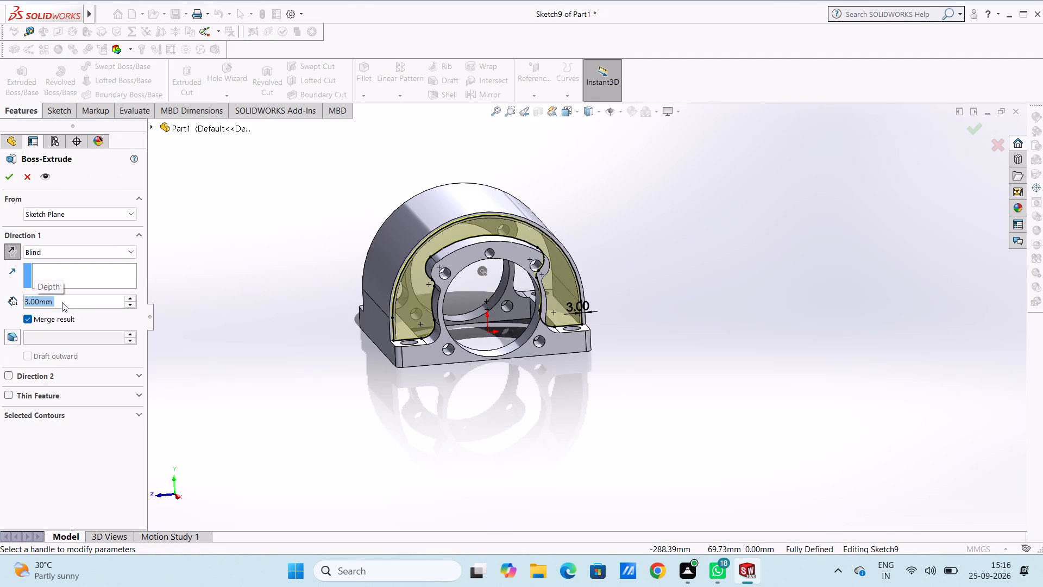
pyautogui.click(4, 179)
pyautogui.click(240, 277)
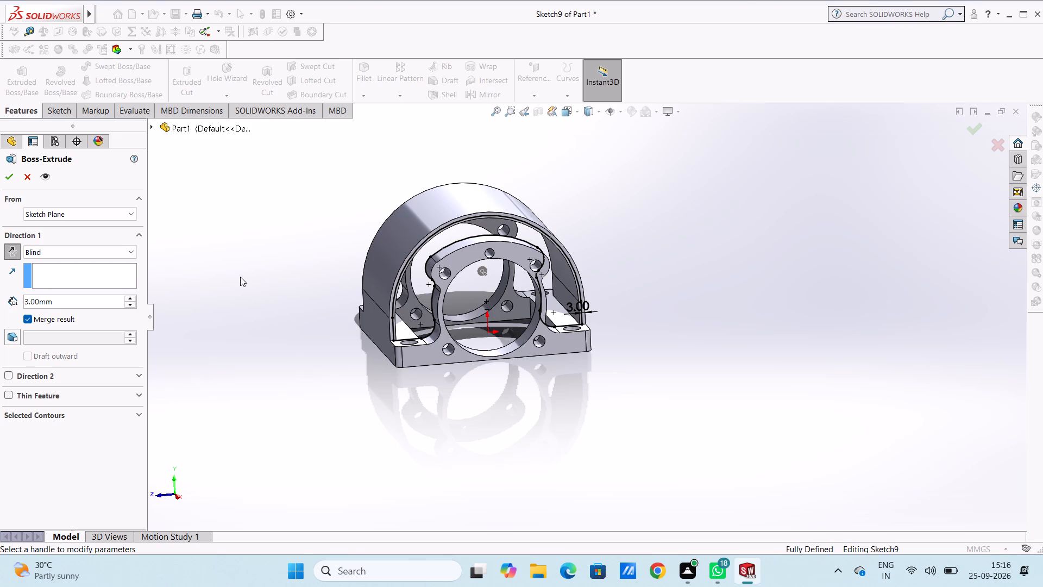
pyautogui.click(26, 319)
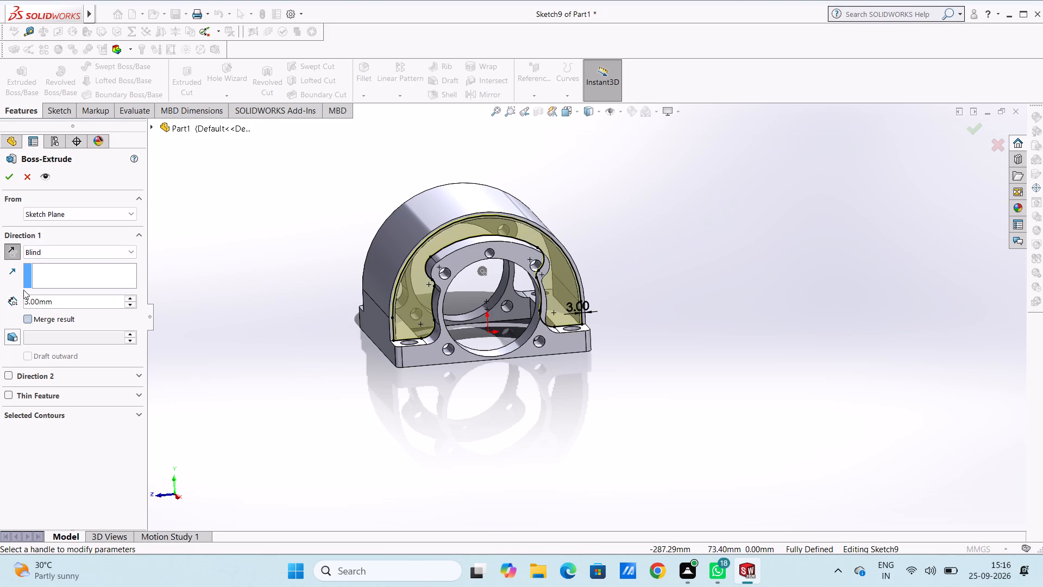
pyautogui.click(7, 175)
pyautogui.click(206, 271)
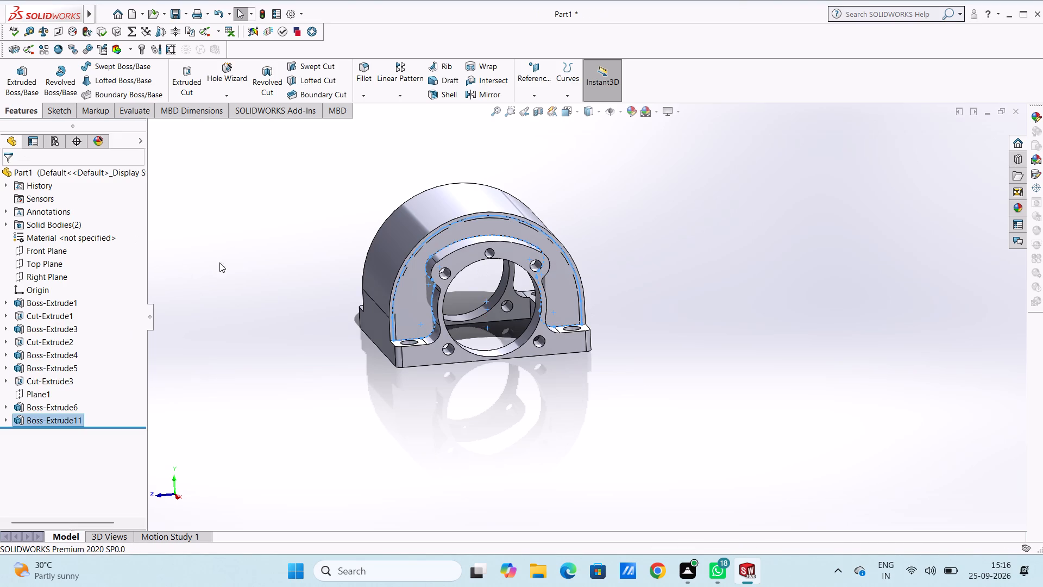
# Examine the joint between the new end plate and the arched cover from several angles.
pyautogui.moveTo(260, 235); pyautogui.dragTo(226, 232, button='middle')
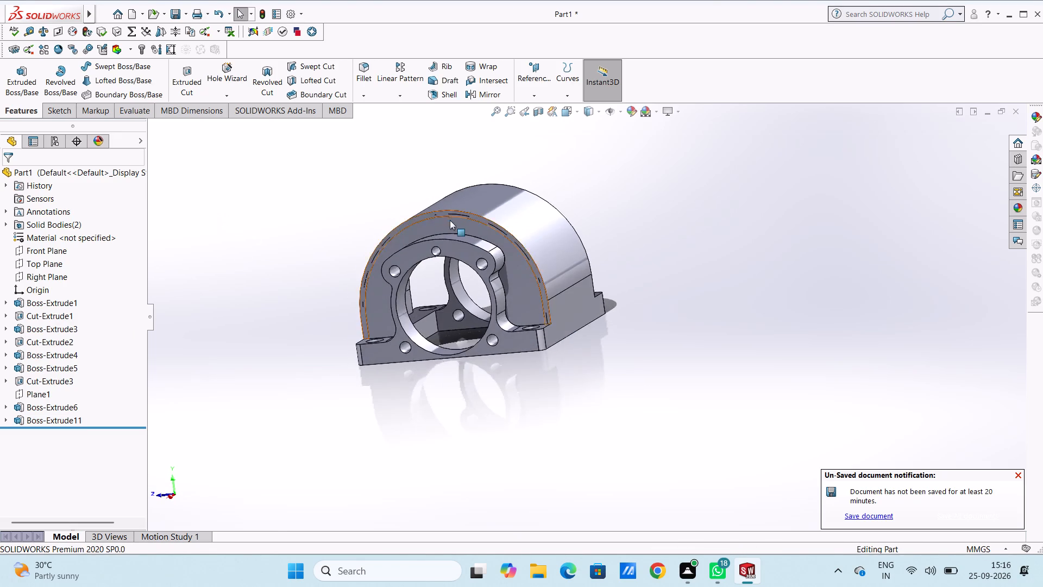
pyautogui.scroll(-6, 454, 223)
pyautogui.moveTo(854, 170); pyautogui.dragTo(858, 170, button='middle')
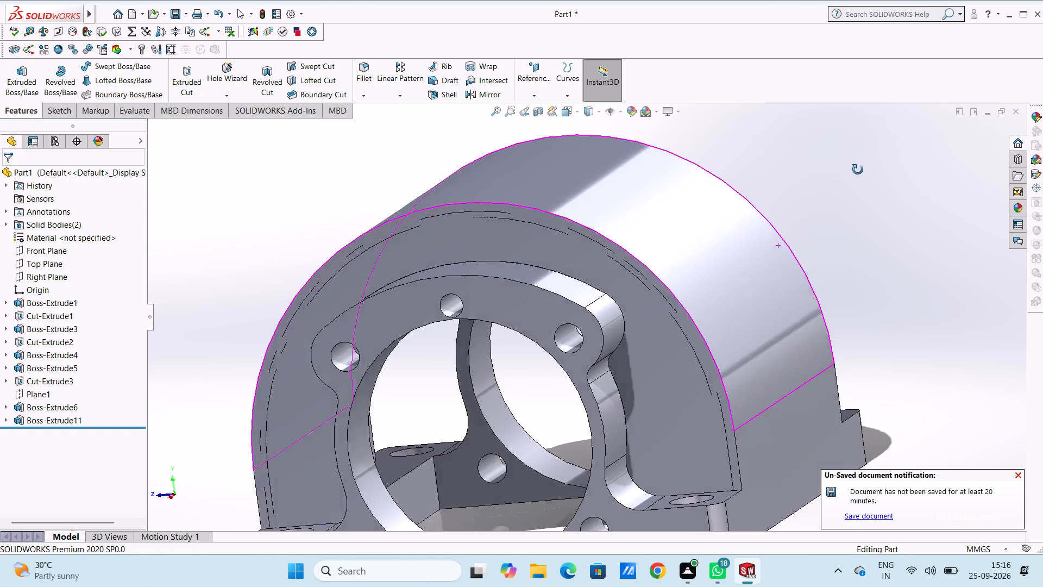
pyautogui.moveTo(858, 170); pyautogui.dragTo(874, 159, button='middle')
pyautogui.moveTo(869, 208); pyautogui.dragTo(800, 203, button='middle')
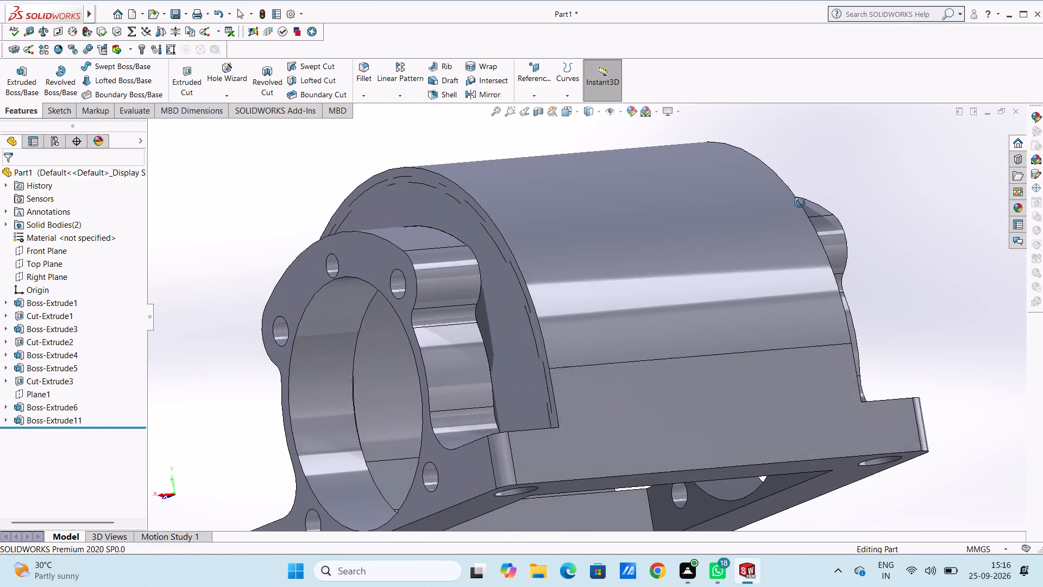
pyautogui.moveTo(800, 203); pyautogui.dragTo(835, 246, button='middle')
pyautogui.scroll(-1, 822, 249)
pyautogui.scroll(5, 818, 251)
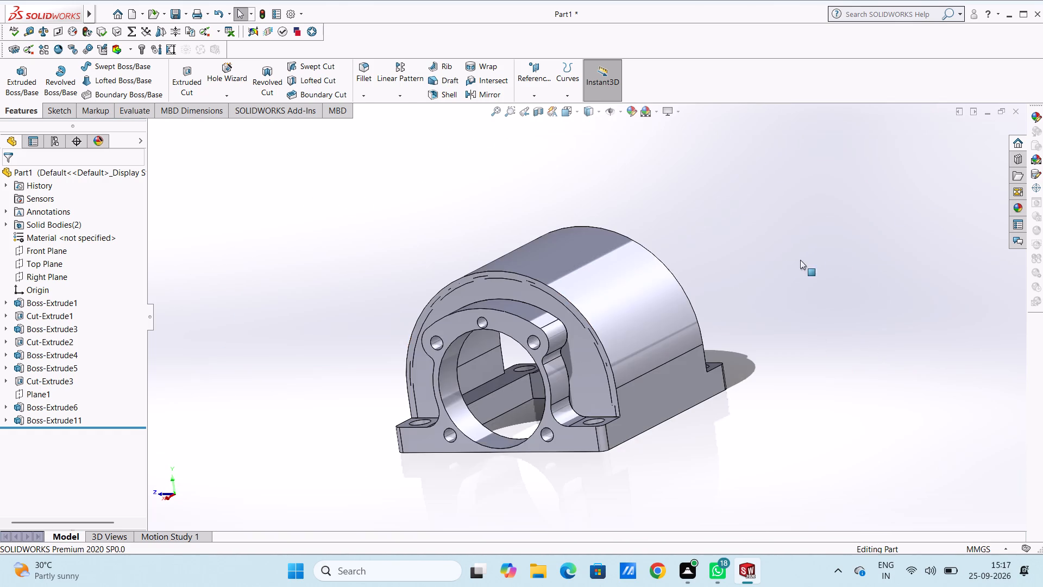
# Fillet the arched cover's outer edge at the end-plate side with a 10 mm radius.
pyautogui.moveTo(736, 261); pyautogui.dragTo(777, 261, button='middle')
pyautogui.scroll(-5, 613, 252)
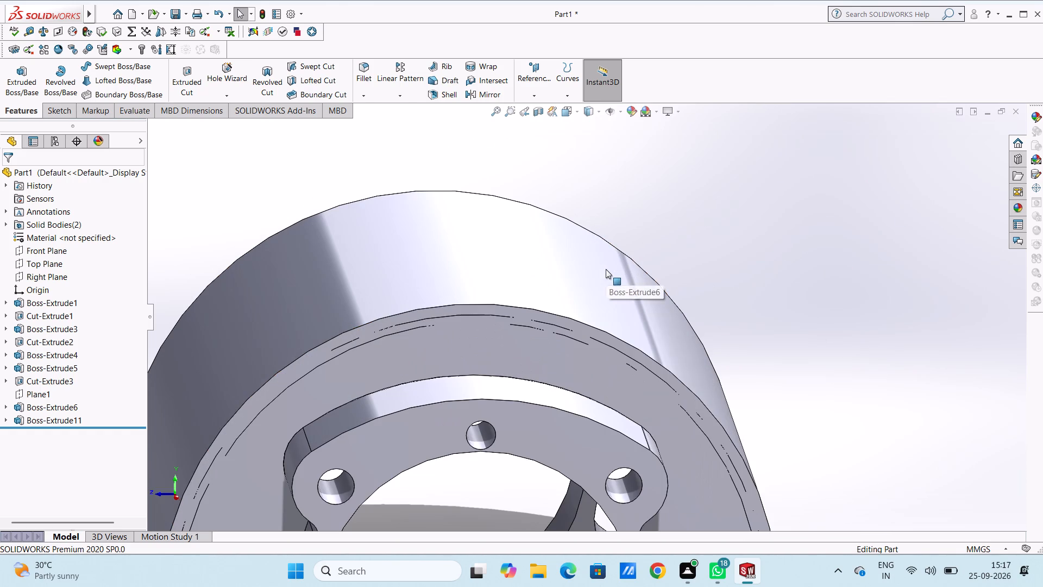
pyautogui.click(360, 65)
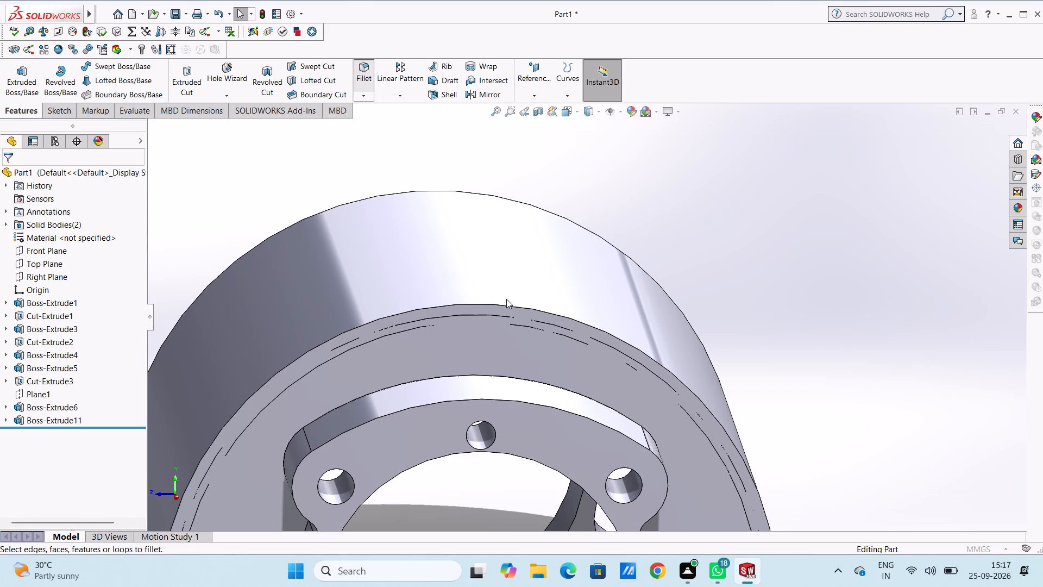
pyautogui.click(507, 304)
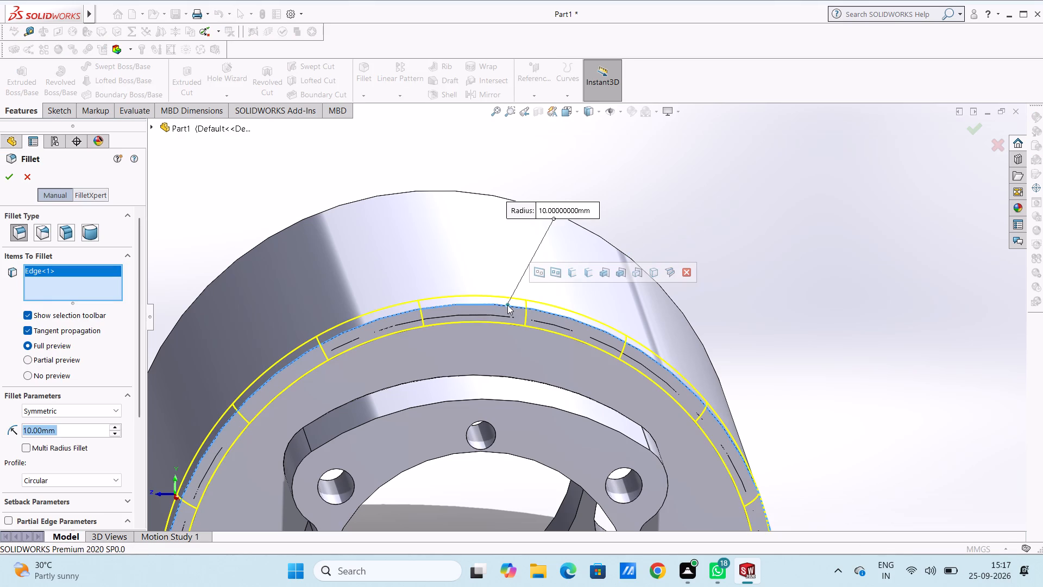
pyautogui.click(7, 181)
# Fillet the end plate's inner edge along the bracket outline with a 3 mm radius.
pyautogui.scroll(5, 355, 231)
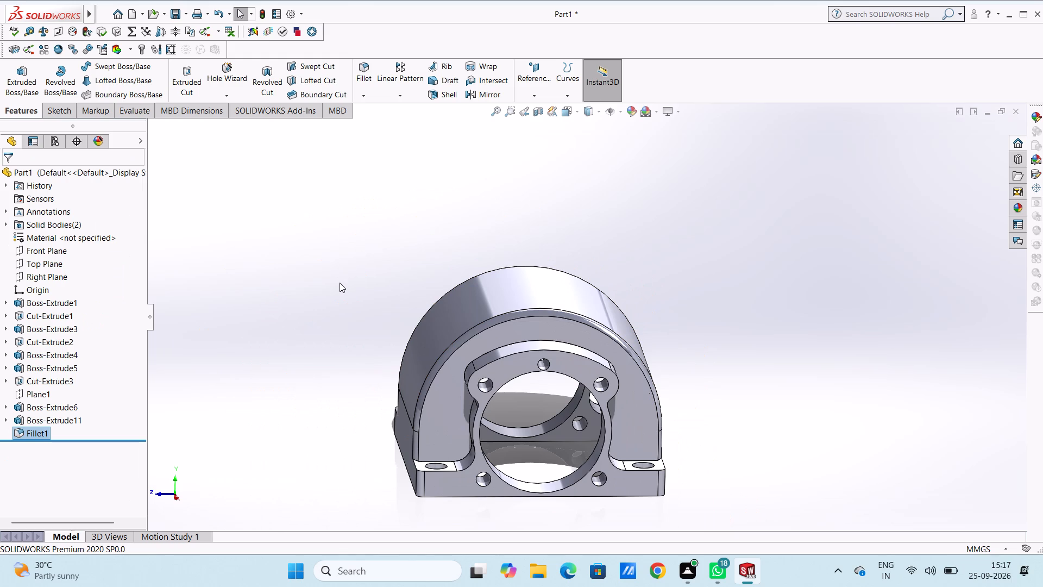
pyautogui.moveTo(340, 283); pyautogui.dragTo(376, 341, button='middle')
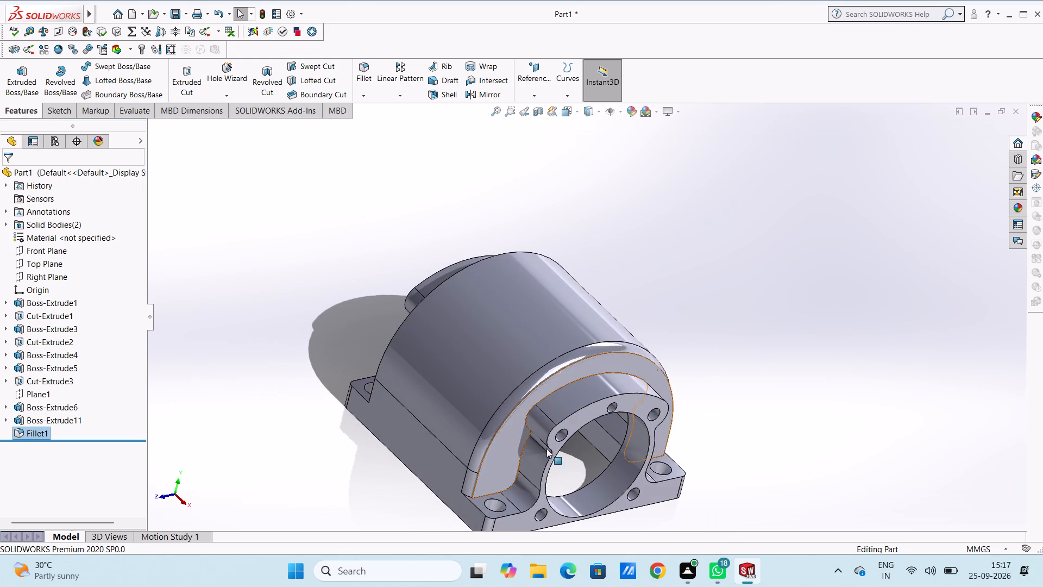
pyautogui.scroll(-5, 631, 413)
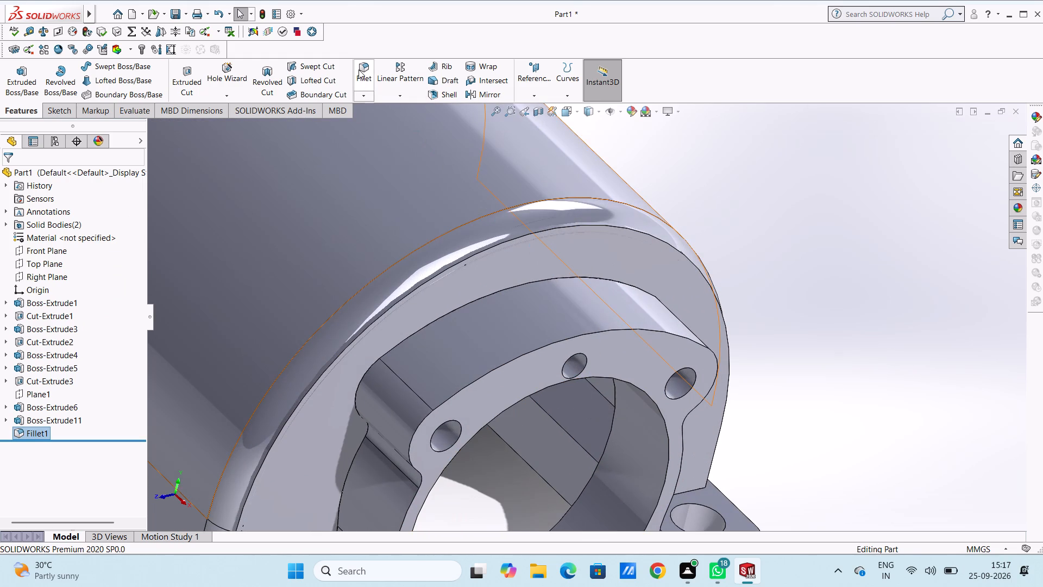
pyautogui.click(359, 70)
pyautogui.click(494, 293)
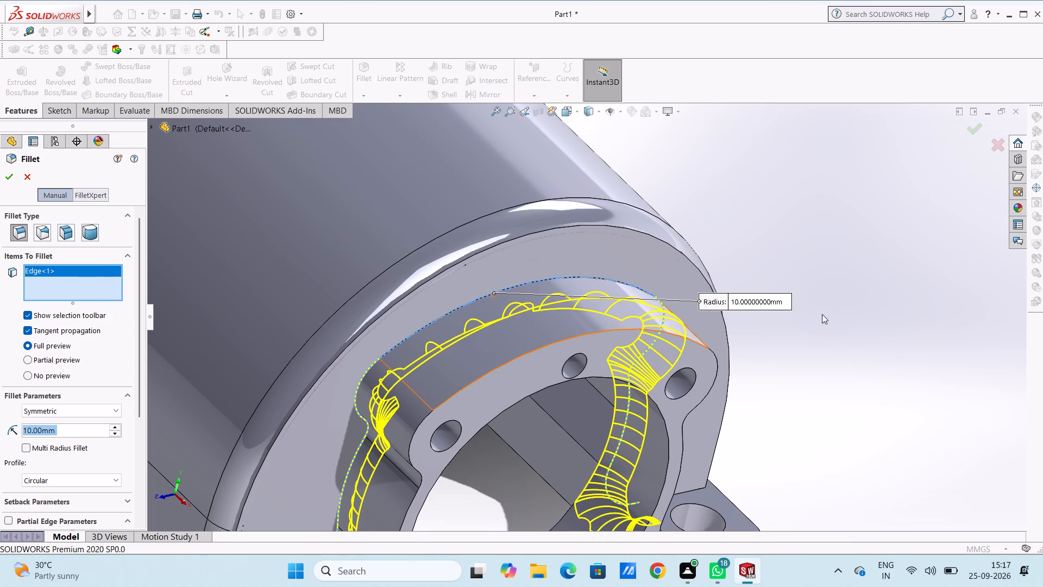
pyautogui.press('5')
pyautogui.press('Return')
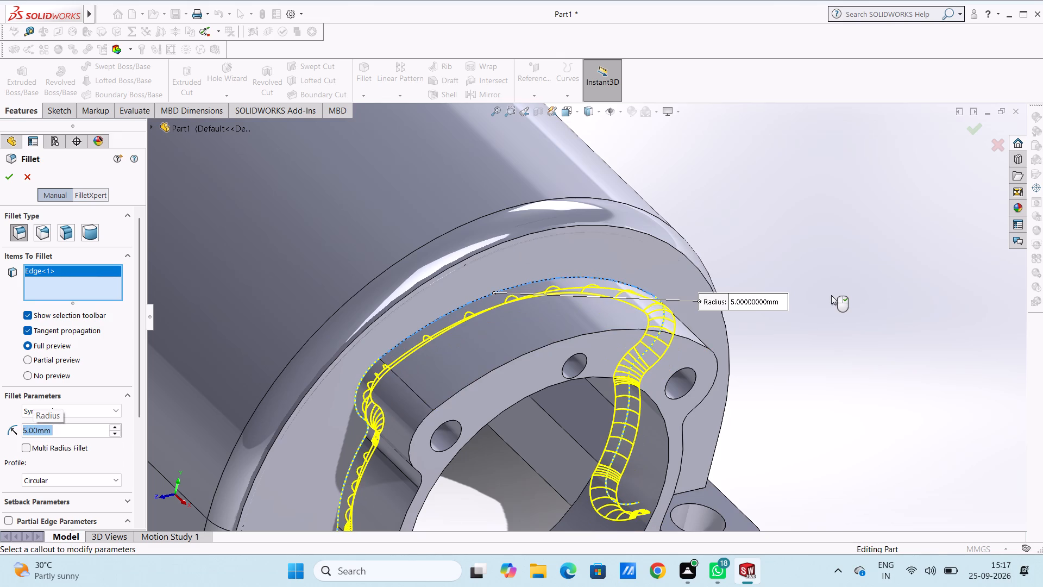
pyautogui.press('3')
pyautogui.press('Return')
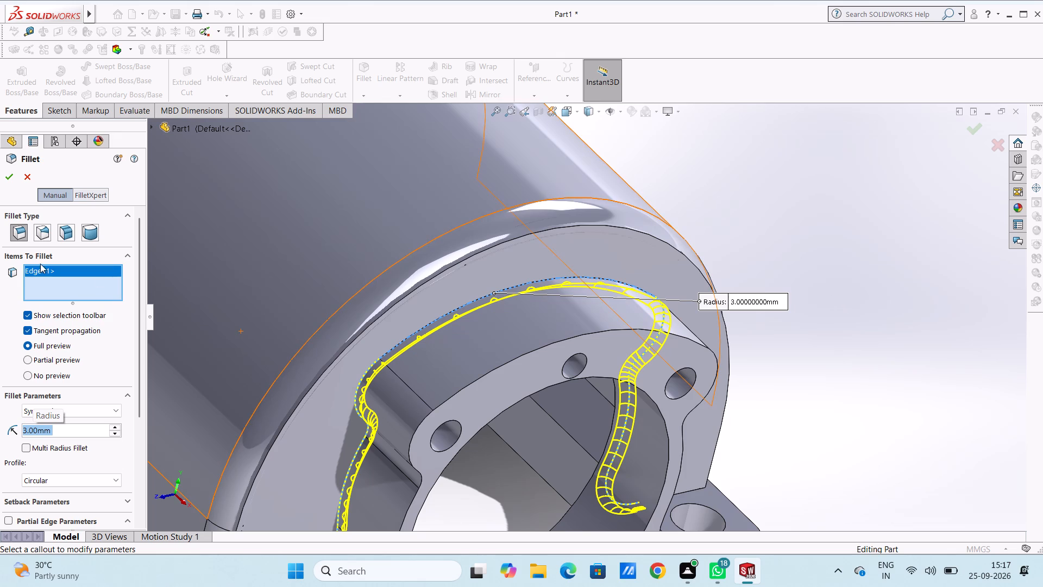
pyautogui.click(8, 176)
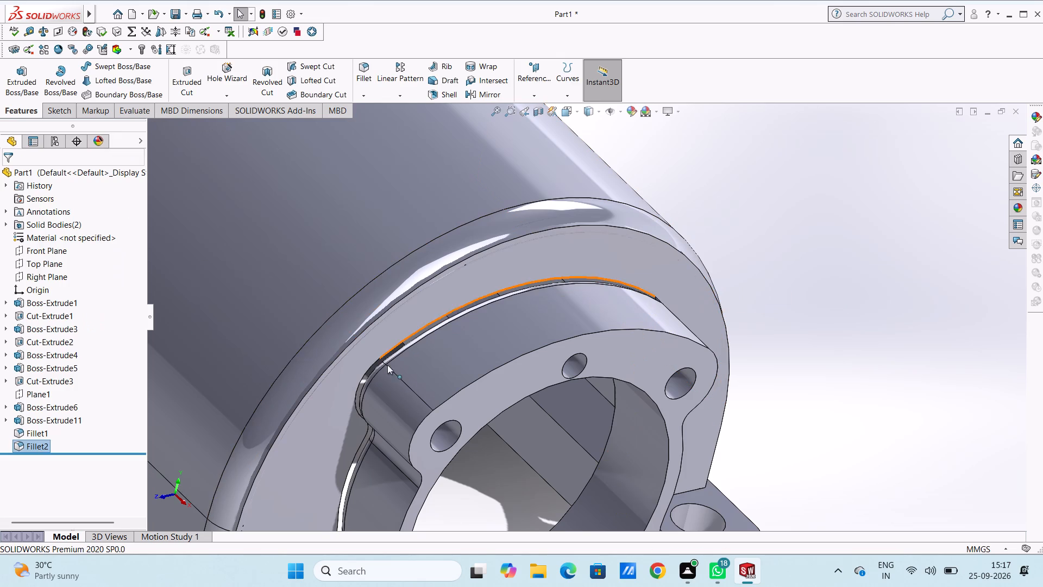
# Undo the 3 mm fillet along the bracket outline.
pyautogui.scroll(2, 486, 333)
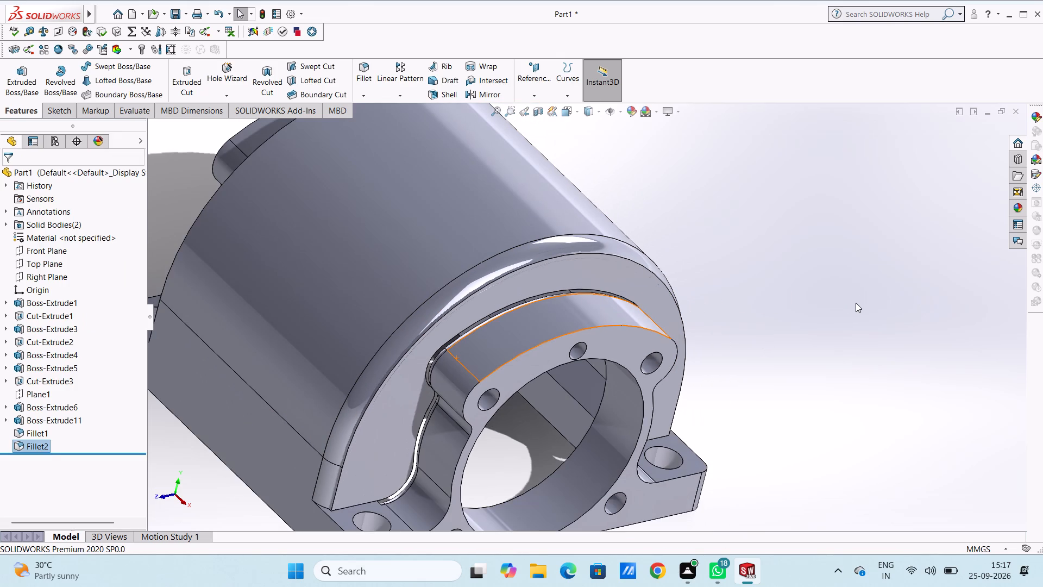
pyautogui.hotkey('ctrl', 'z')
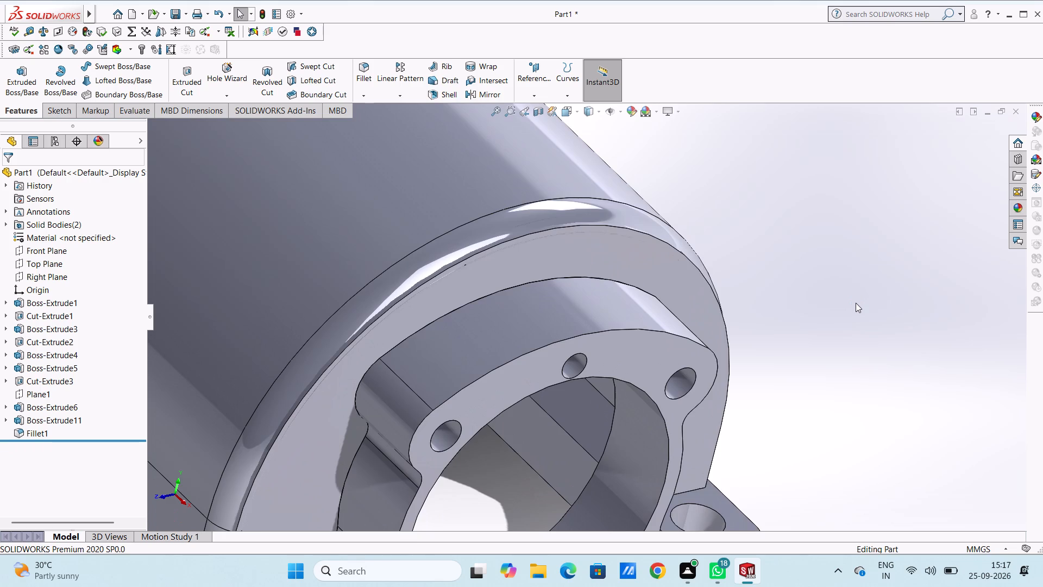
# Examine the model's underside, the open end and the filleted end of the cover from several angles.
pyautogui.scroll(4, 856, 303)
pyautogui.moveTo(789, 284); pyautogui.dragTo(771, 224, button='middle')
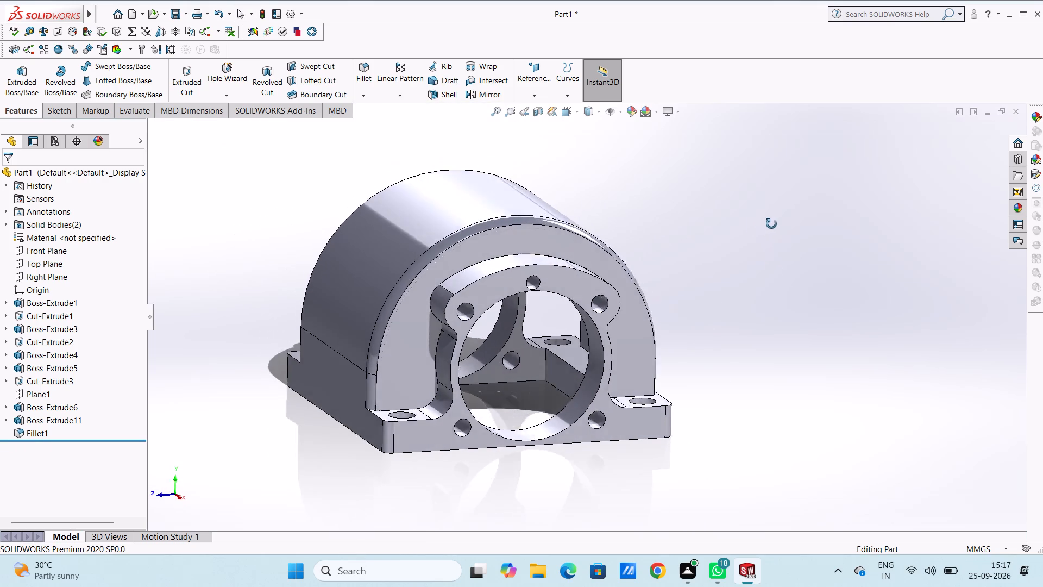
pyautogui.moveTo(771, 224); pyautogui.dragTo(917, 149, button='middle')
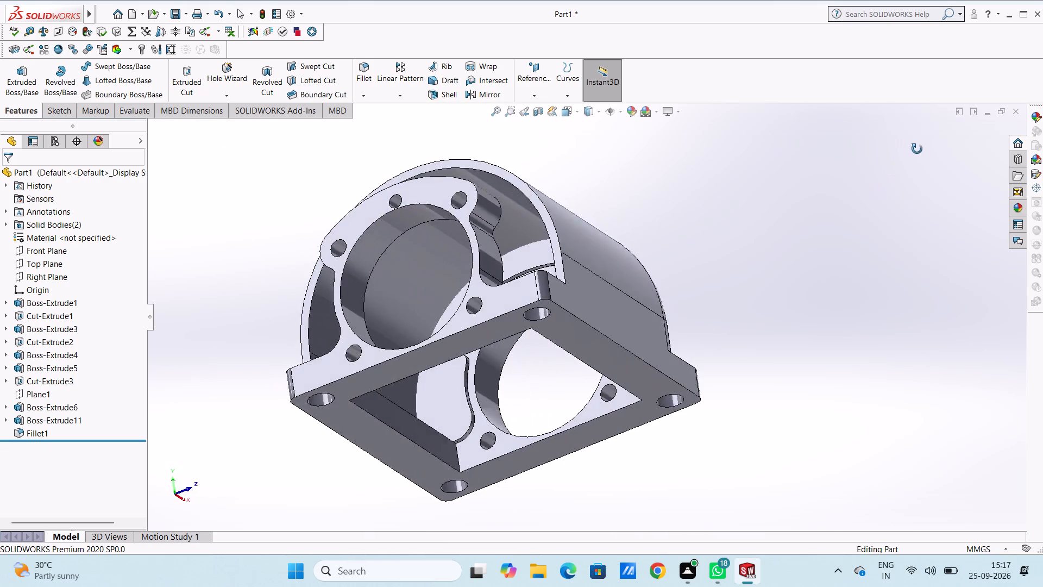
pyautogui.moveTo(917, 149); pyautogui.dragTo(907, 143, button='middle')
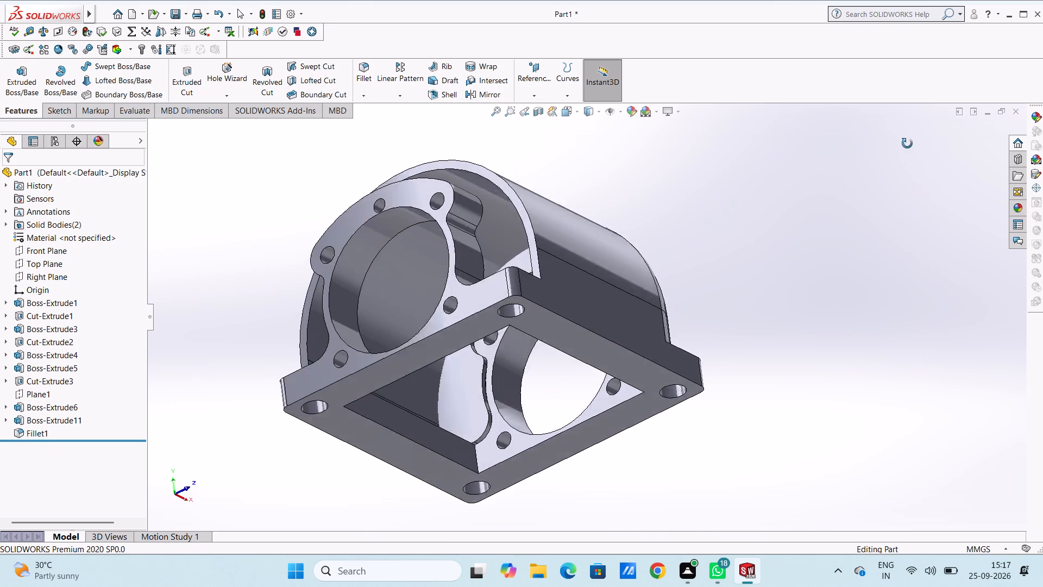
pyautogui.moveTo(907, 143); pyautogui.dragTo(887, 125, button='middle')
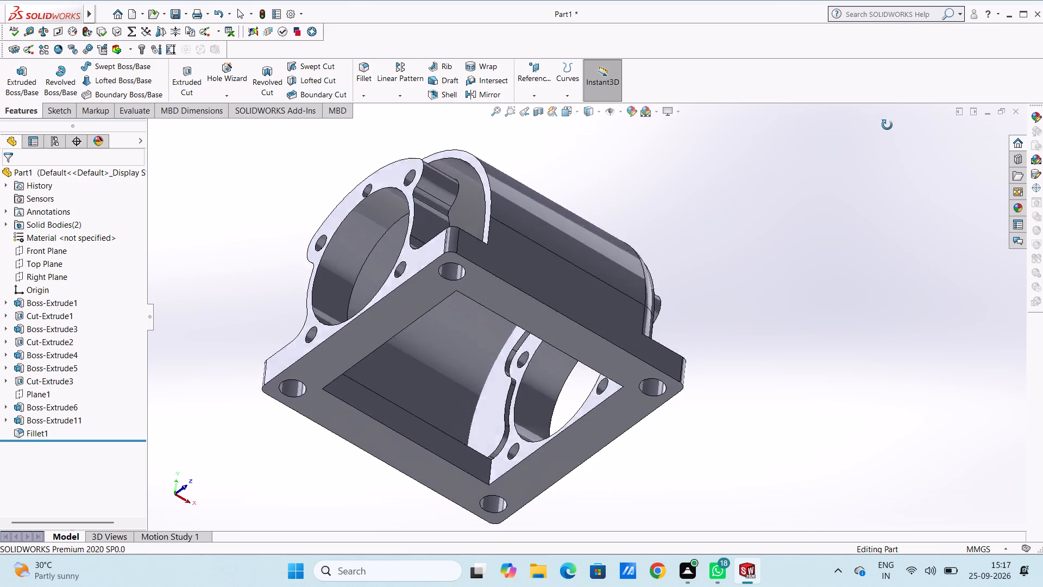
pyautogui.moveTo(887, 125); pyautogui.dragTo(790, 282, button='middle')
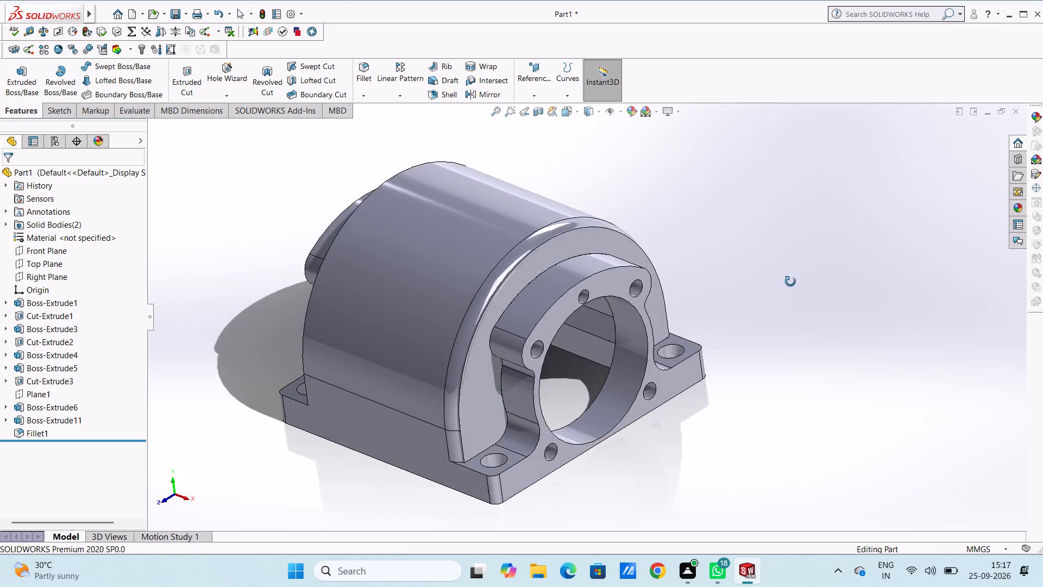
pyautogui.moveTo(790, 282); pyautogui.dragTo(757, 299, button='middle')
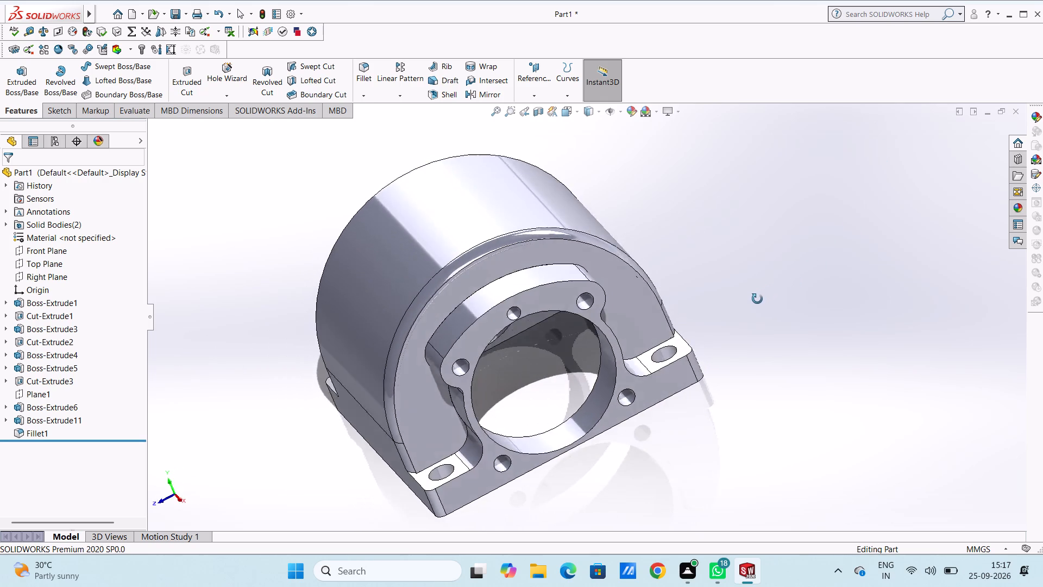
pyautogui.moveTo(757, 299); pyautogui.dragTo(740, 337, button='middle')
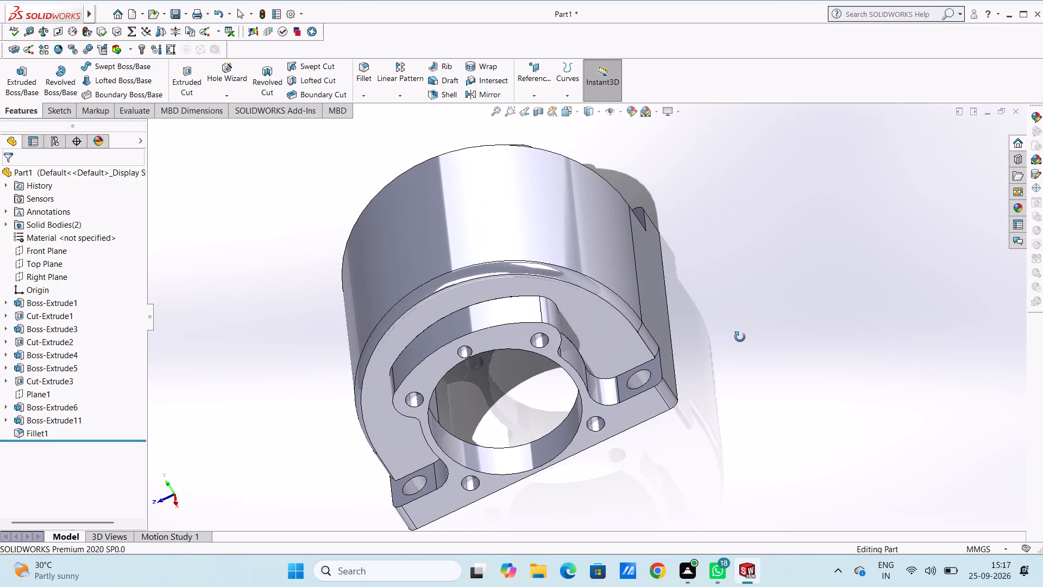
pyautogui.moveTo(740, 337); pyautogui.dragTo(742, 356, button='middle')
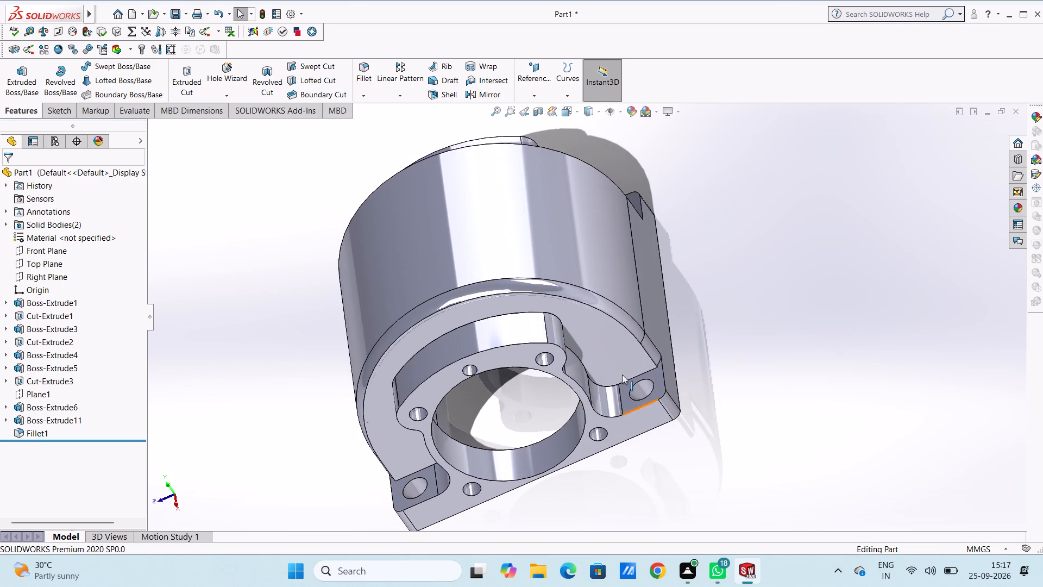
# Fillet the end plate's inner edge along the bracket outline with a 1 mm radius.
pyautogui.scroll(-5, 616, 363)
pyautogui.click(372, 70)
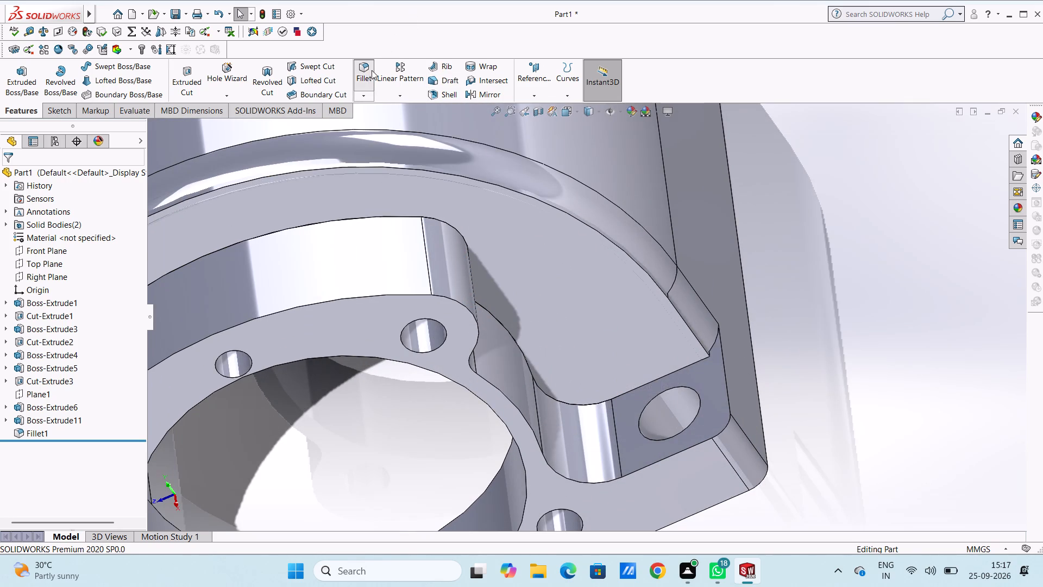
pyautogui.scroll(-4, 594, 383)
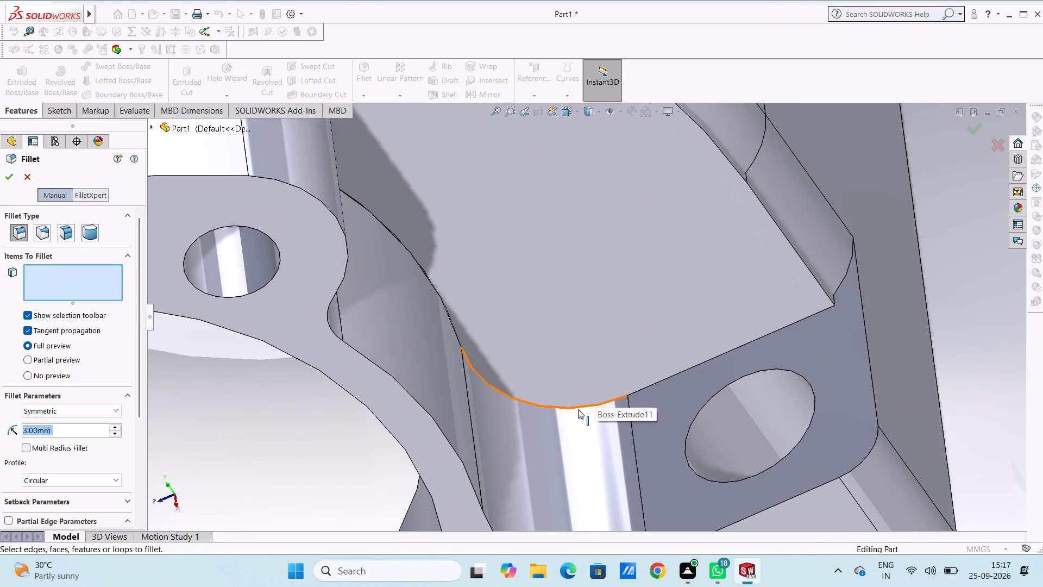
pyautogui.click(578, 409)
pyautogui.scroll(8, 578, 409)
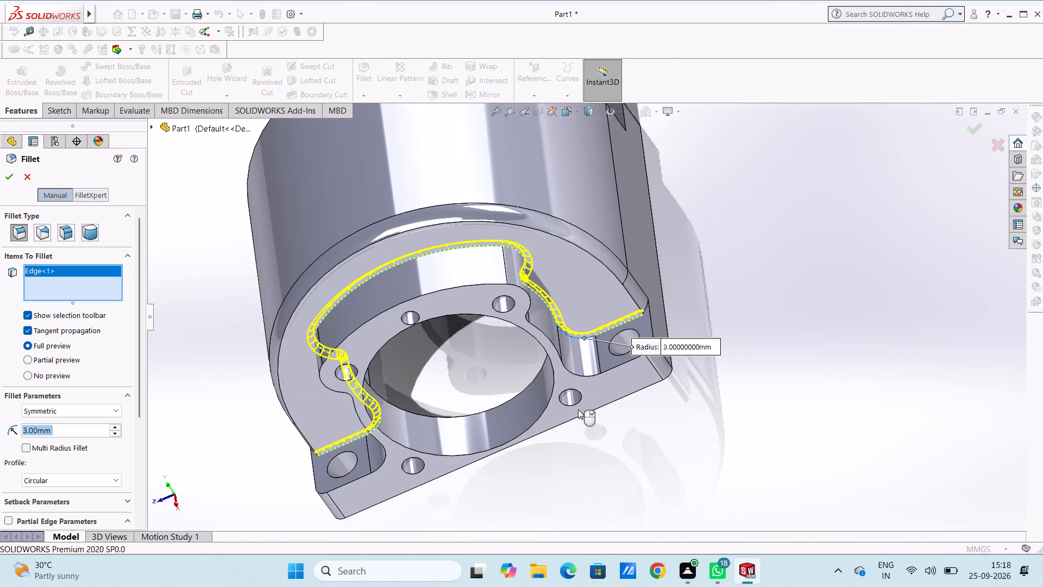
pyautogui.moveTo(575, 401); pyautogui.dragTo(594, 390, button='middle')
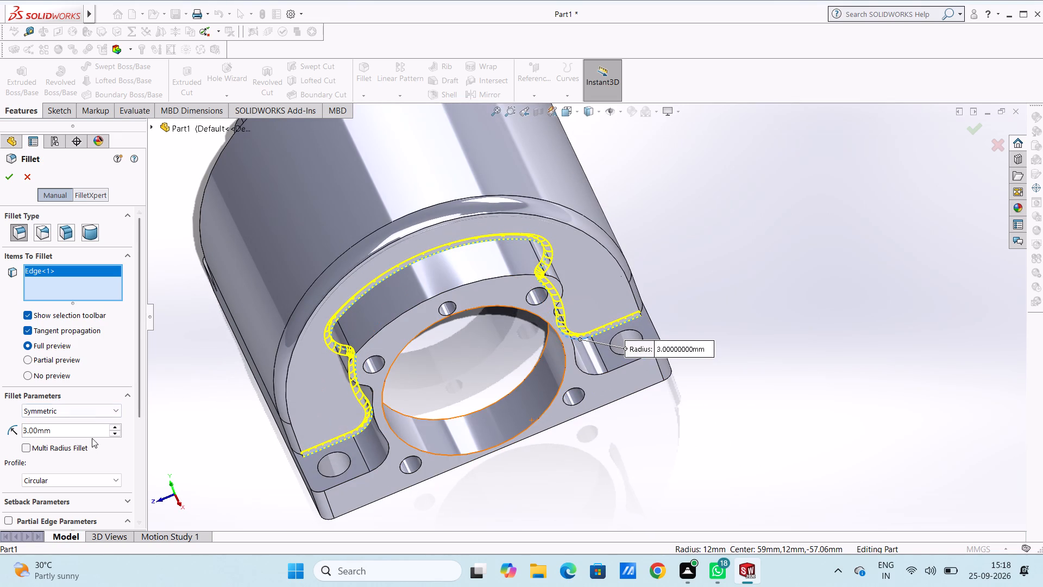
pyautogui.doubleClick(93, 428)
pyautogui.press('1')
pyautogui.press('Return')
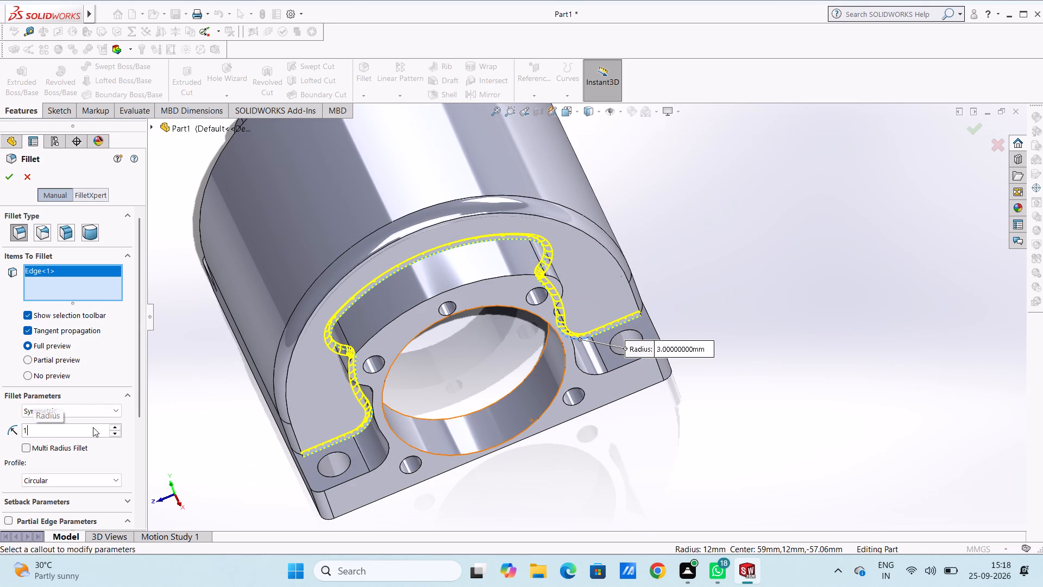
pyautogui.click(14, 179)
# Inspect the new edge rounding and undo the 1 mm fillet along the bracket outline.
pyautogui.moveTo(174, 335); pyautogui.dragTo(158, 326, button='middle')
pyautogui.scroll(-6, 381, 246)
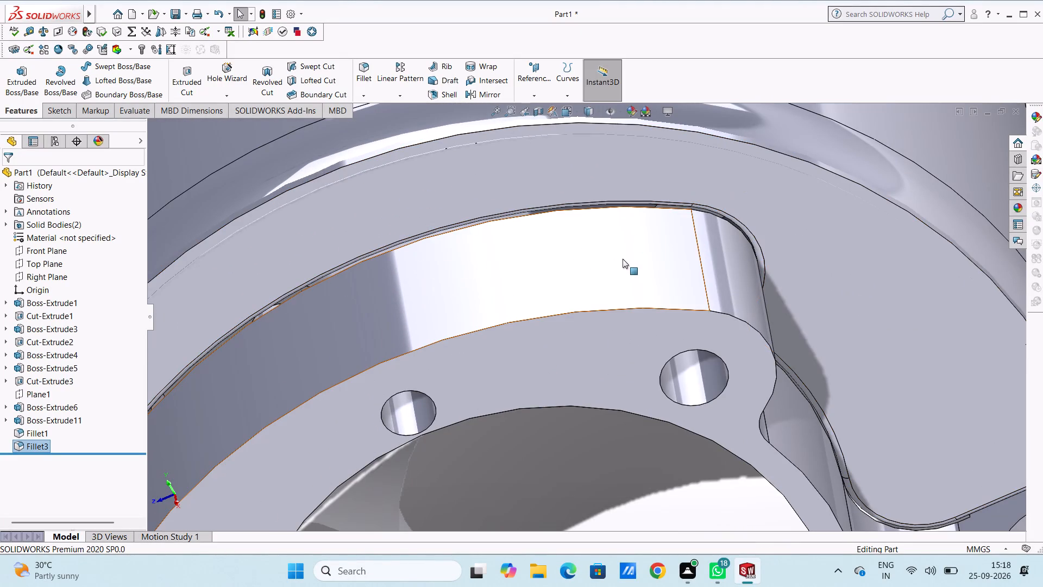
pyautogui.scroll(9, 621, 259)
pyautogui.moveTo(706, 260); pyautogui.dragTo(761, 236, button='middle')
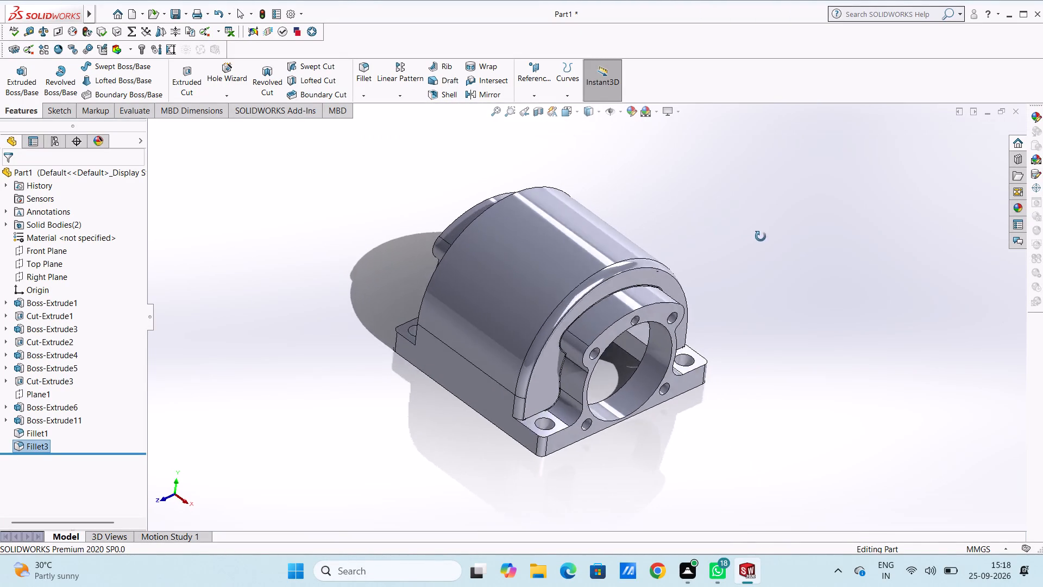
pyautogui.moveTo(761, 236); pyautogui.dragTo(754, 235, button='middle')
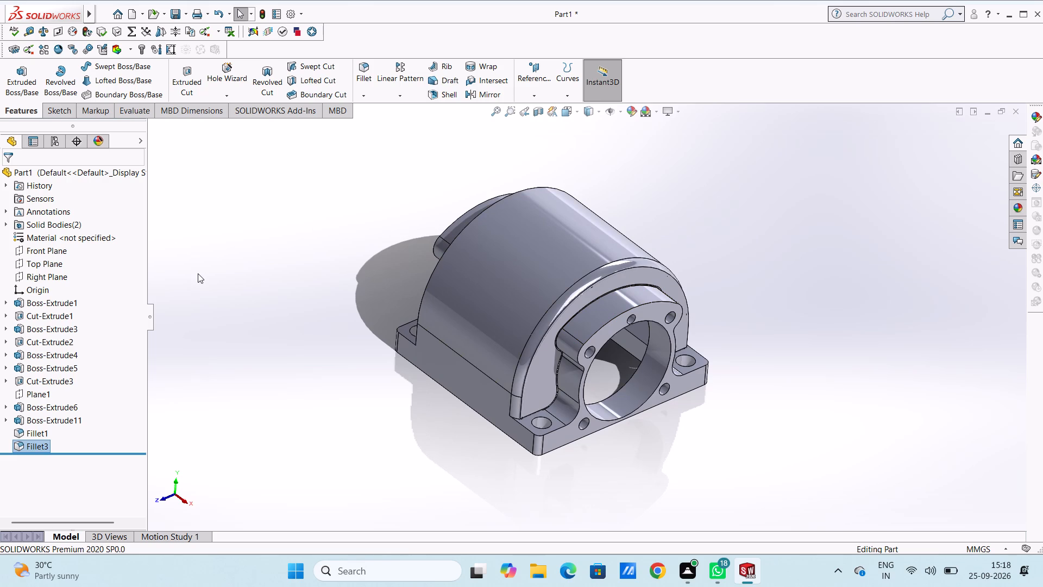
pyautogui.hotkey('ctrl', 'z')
# Examine the cover's closed end, open end and underside from several angles.
pyautogui.scroll(4, 198, 273)
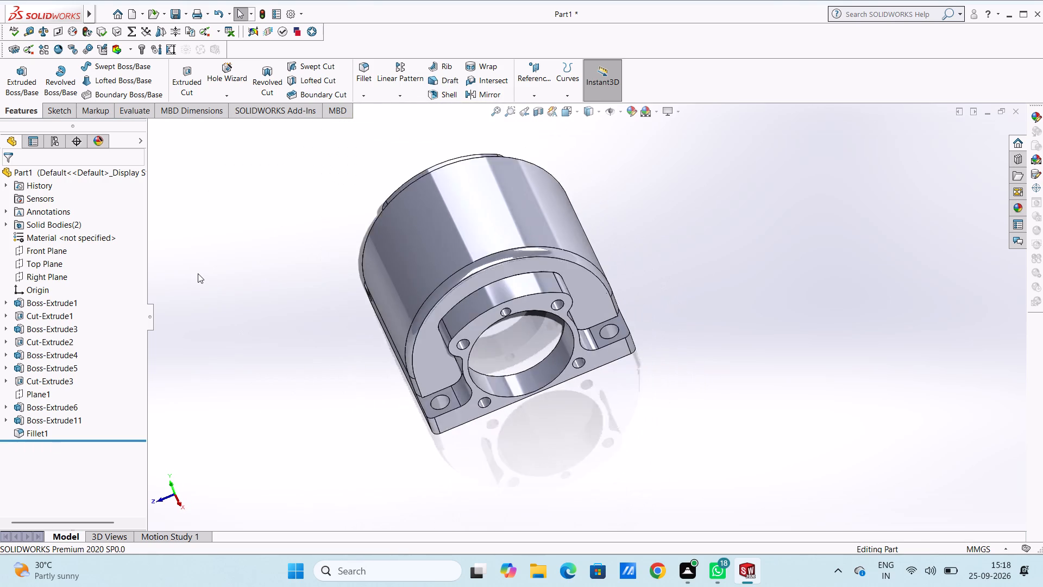
pyautogui.scroll(1, 198, 273)
pyautogui.moveTo(287, 274); pyautogui.dragTo(344, 175, button='middle')
pyautogui.moveTo(341, 310); pyautogui.dragTo(322, 307, button='middle')
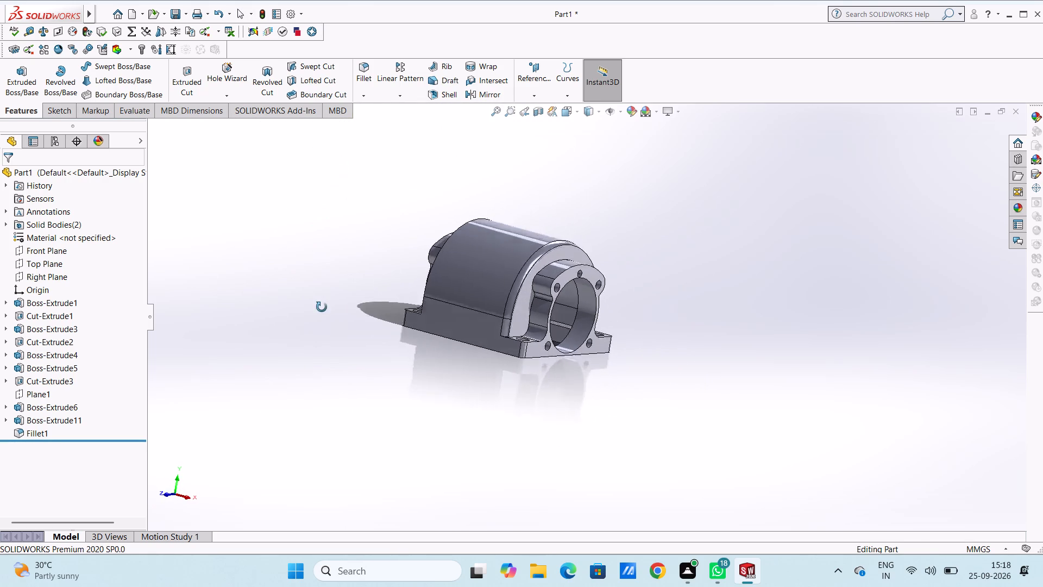
pyautogui.moveTo(322, 307); pyautogui.dragTo(313, 360, button='middle')
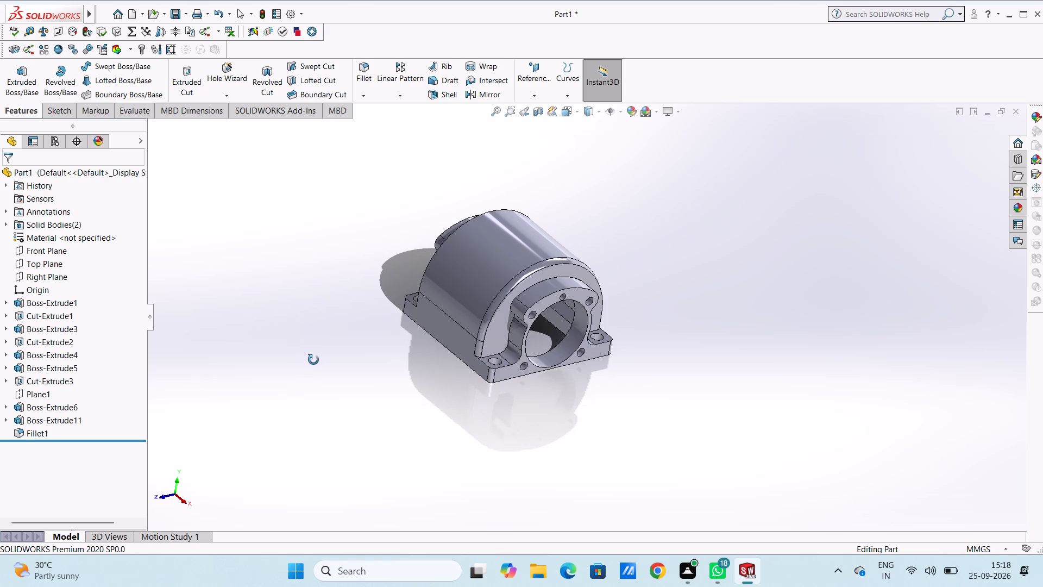
pyautogui.moveTo(313, 360); pyautogui.dragTo(301, 354, button='middle')
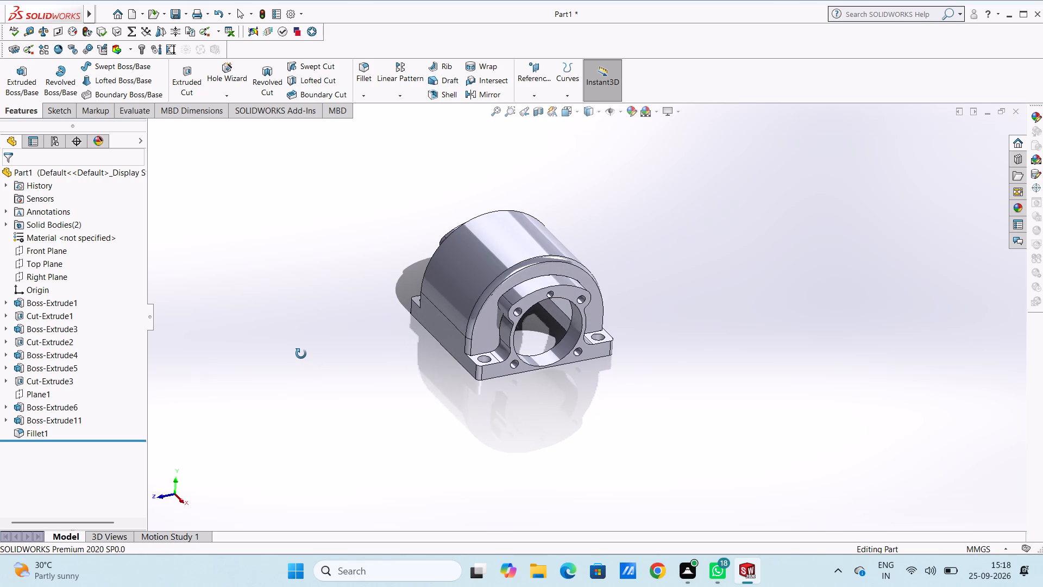
pyautogui.moveTo(301, 354); pyautogui.dragTo(348, 380, button='middle')
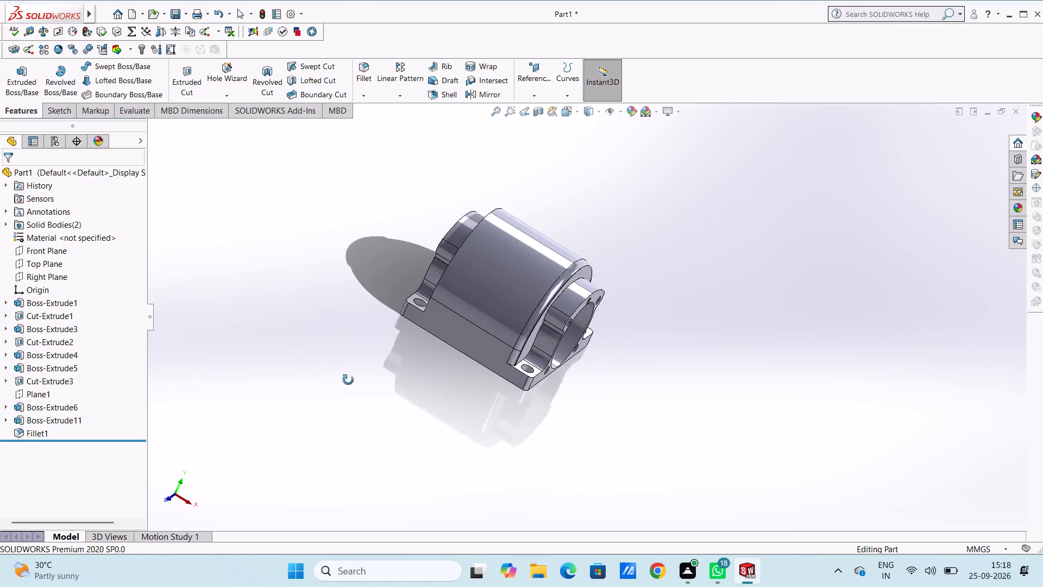
pyautogui.moveTo(348, 380); pyautogui.dragTo(481, 498, button='middle')
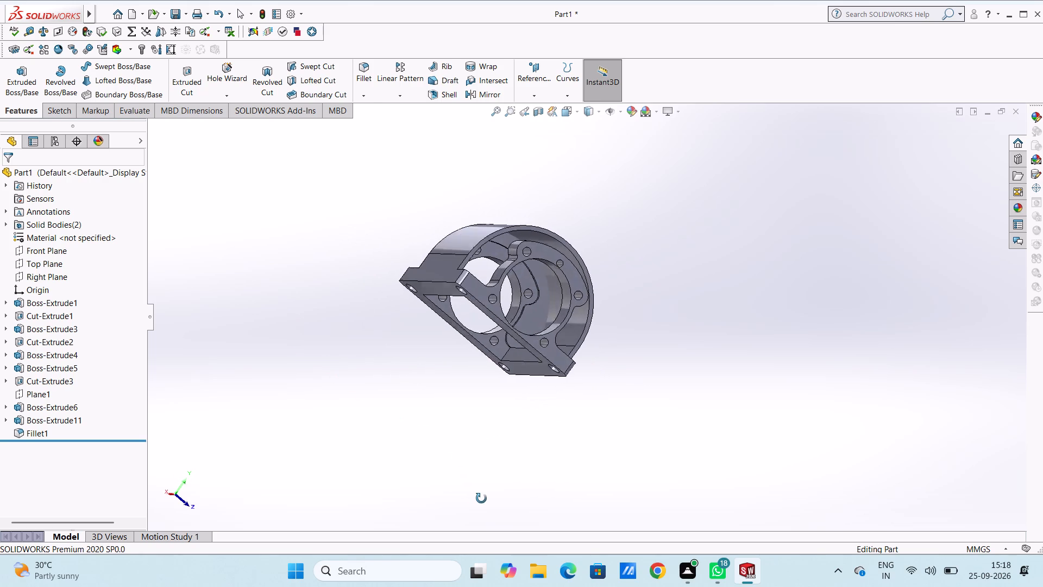
pyautogui.moveTo(481, 498); pyautogui.dragTo(624, 564, button='middle')
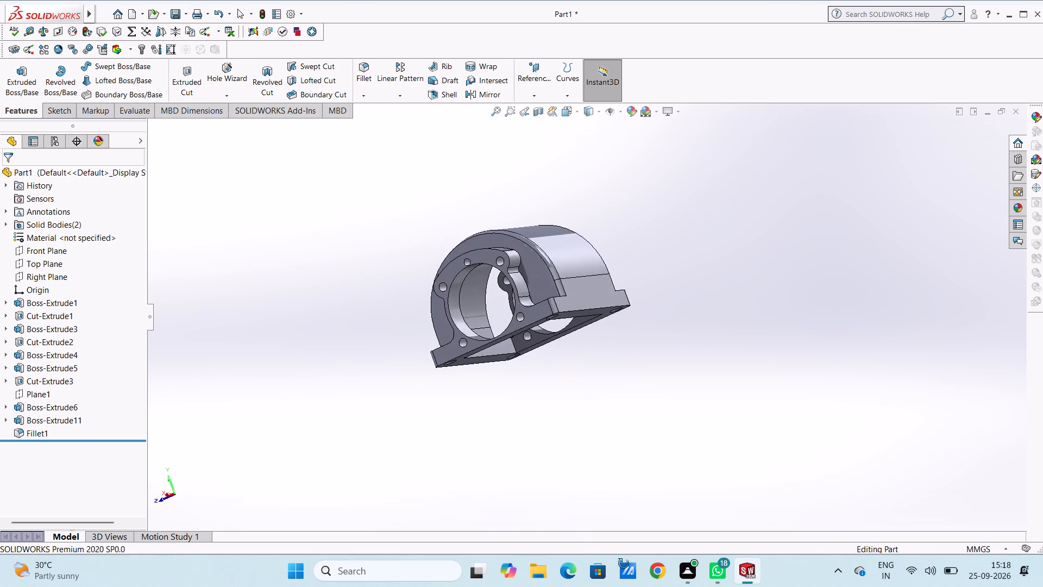
pyautogui.moveTo(624, 564); pyautogui.dragTo(700, 586, button='middle')
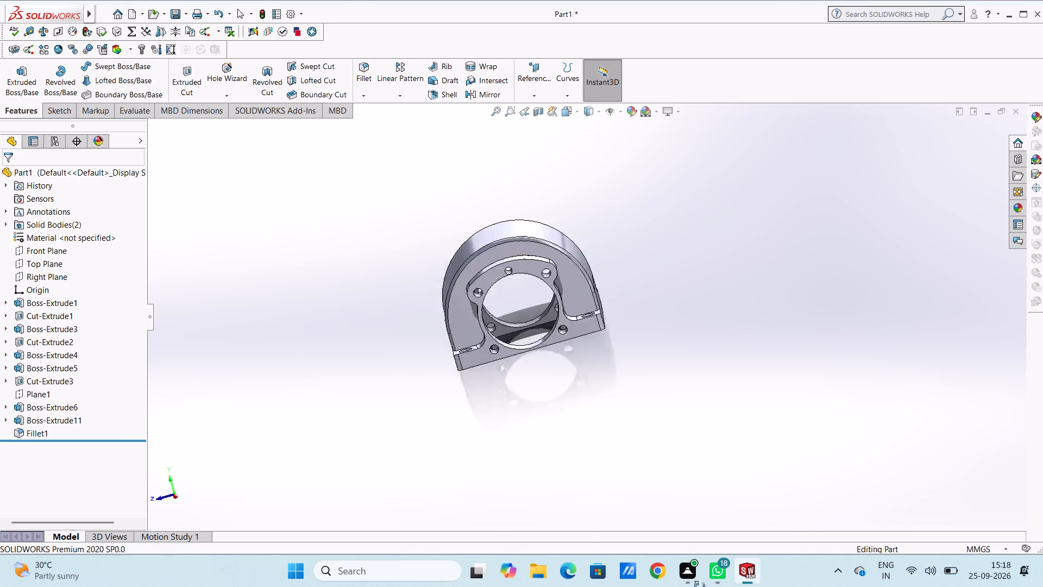
pyautogui.moveTo(700, 586); pyautogui.dragTo(721, 586, button='middle')
pyautogui.moveTo(617, 221); pyautogui.dragTo(601, 235, button='middle')
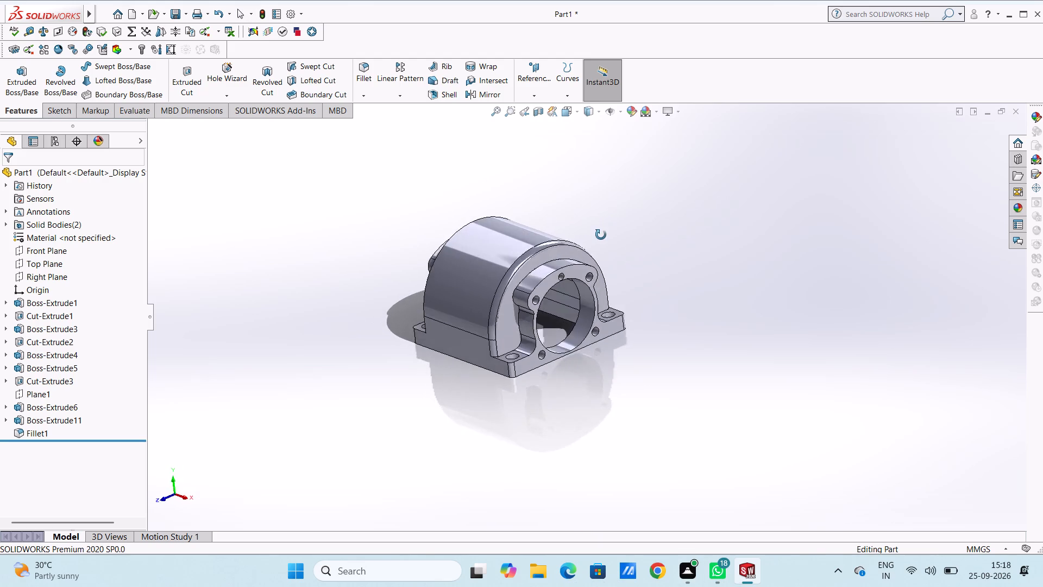
pyautogui.moveTo(601, 235); pyautogui.dragTo(753, 347, button='middle')
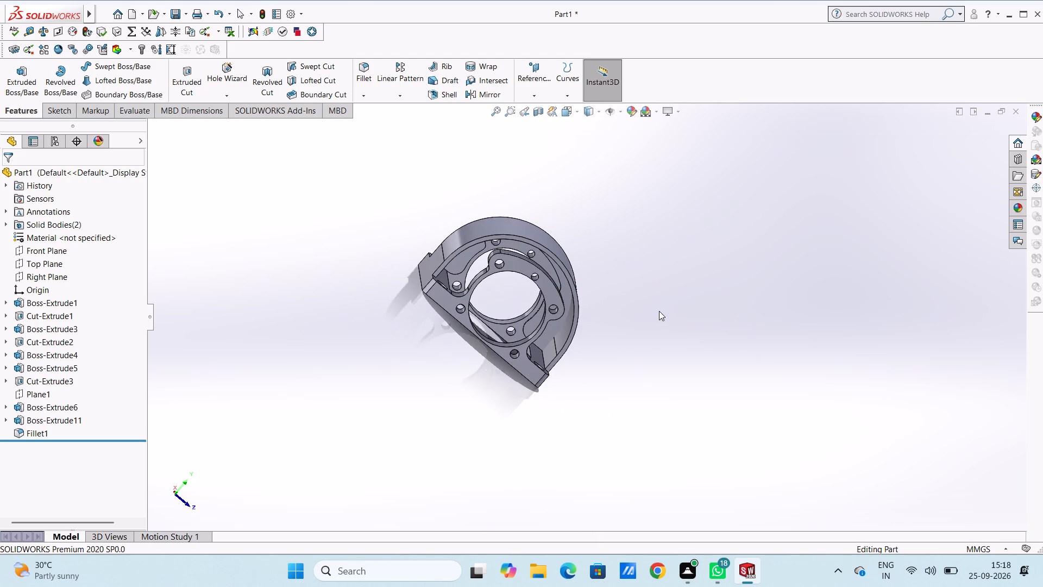
# Start a sketch on the arched cover's open-end face and offset its outer arc and both straight side edges 3 mm inward.
pyautogui.hotkey('ctrl', '3')
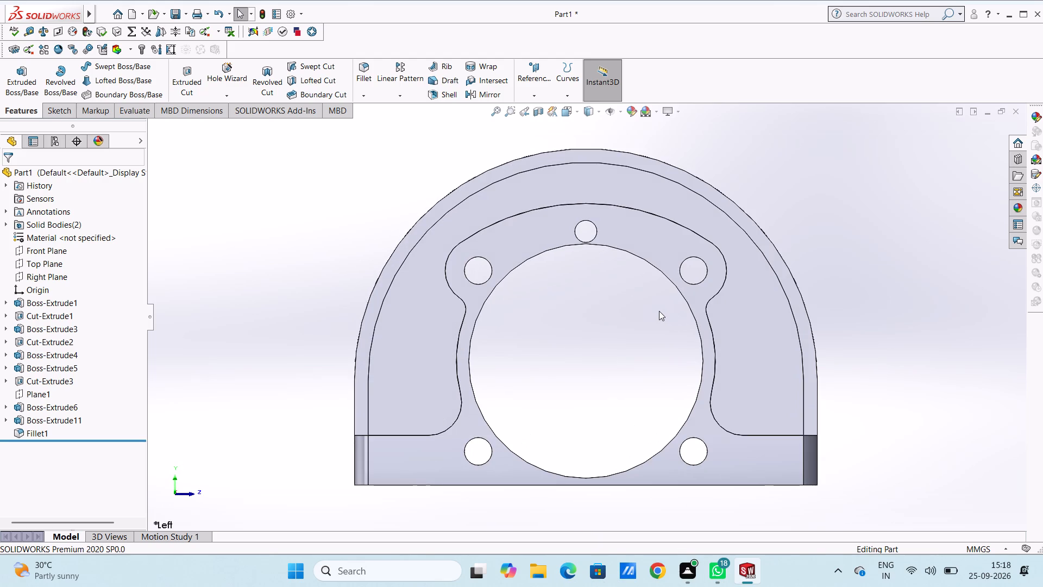
pyautogui.click(524, 163)
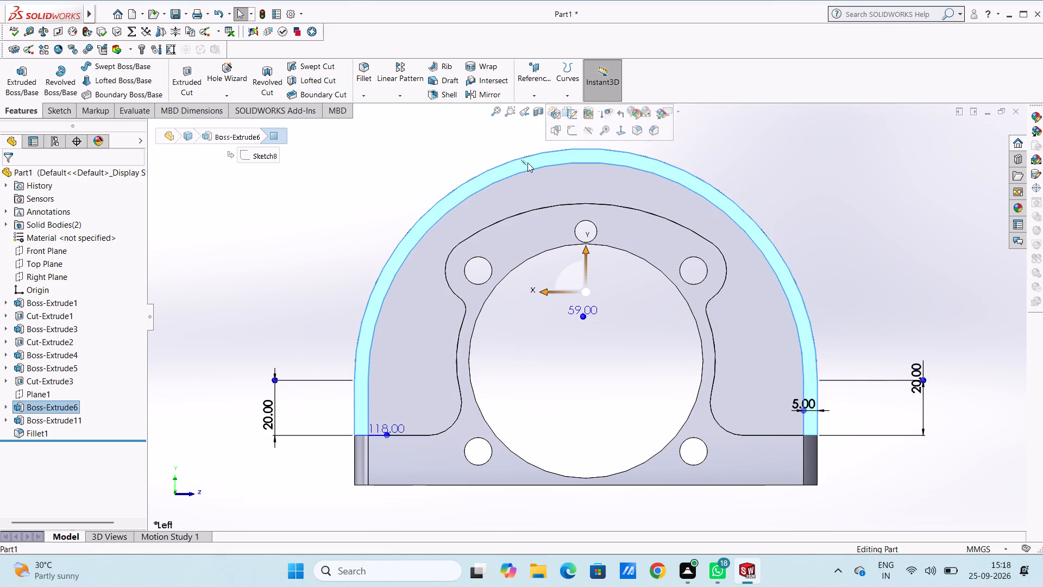
pyautogui.click(568, 134)
pyautogui.click(456, 135)
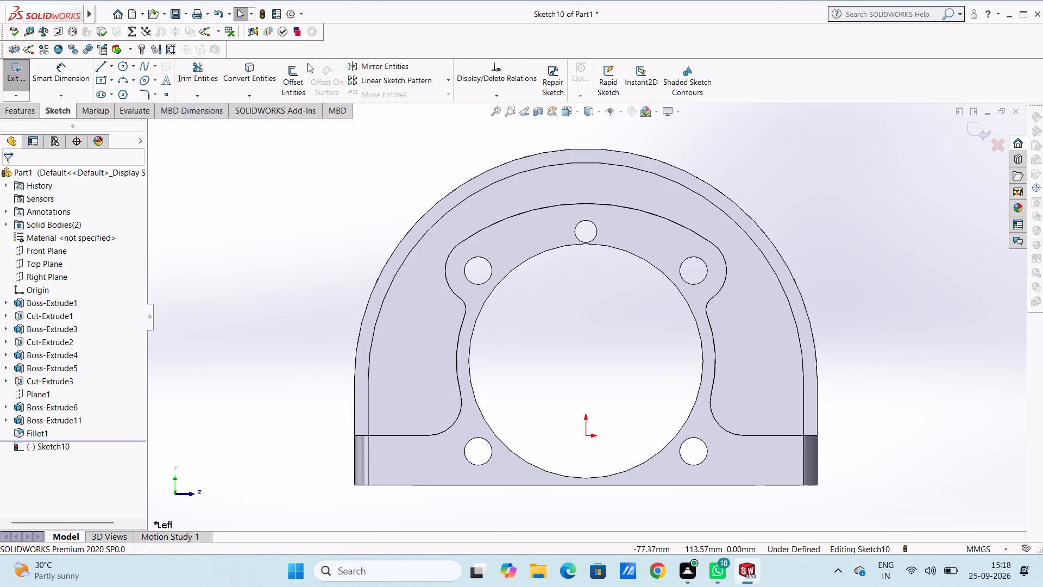
pyautogui.click(288, 72)
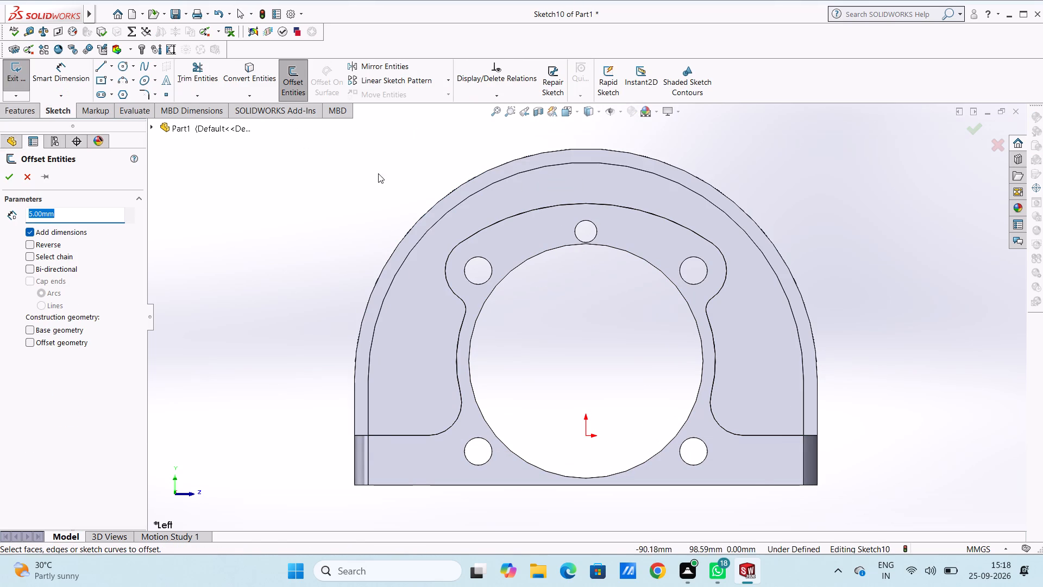
pyautogui.click(497, 168)
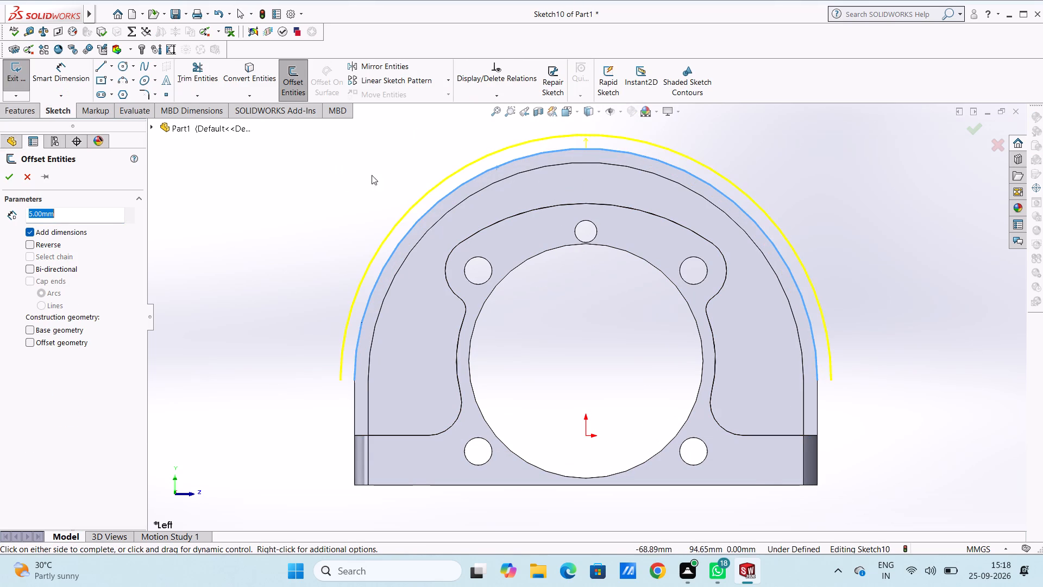
pyautogui.click(30, 245)
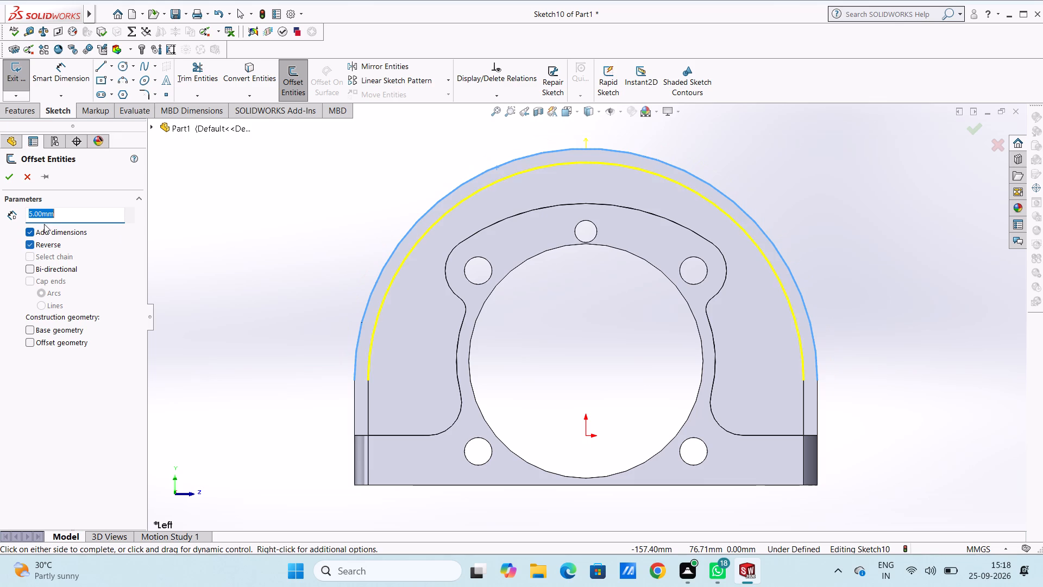
pyautogui.press('3')
pyautogui.press('Return')
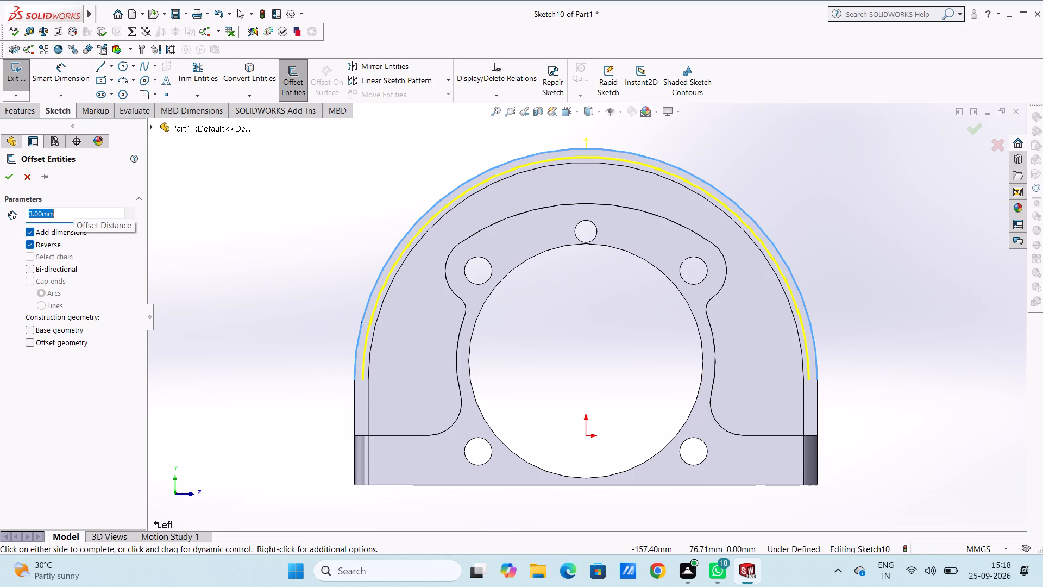
pyautogui.click(354, 399)
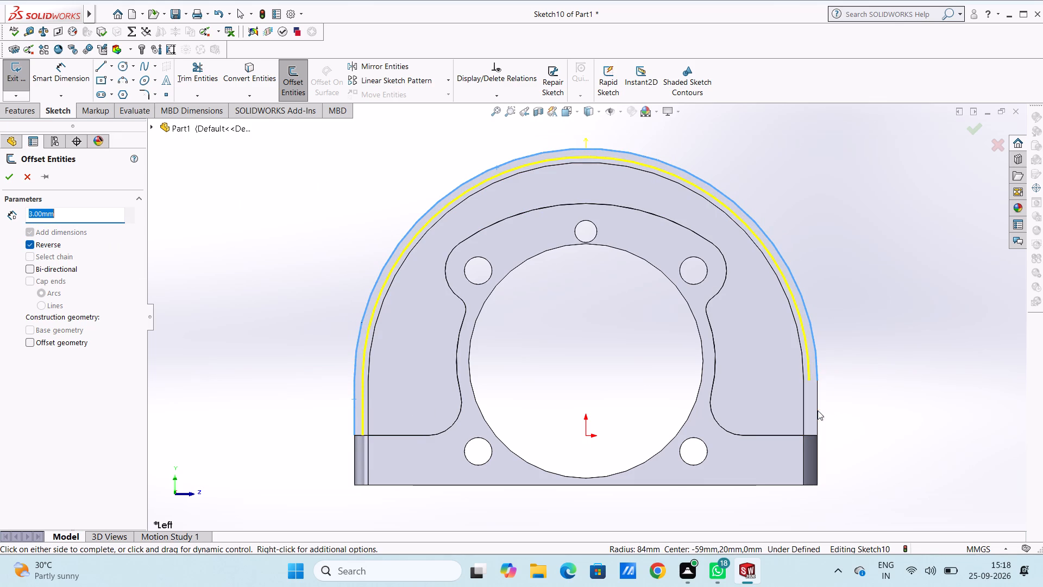
pyautogui.click(816, 410)
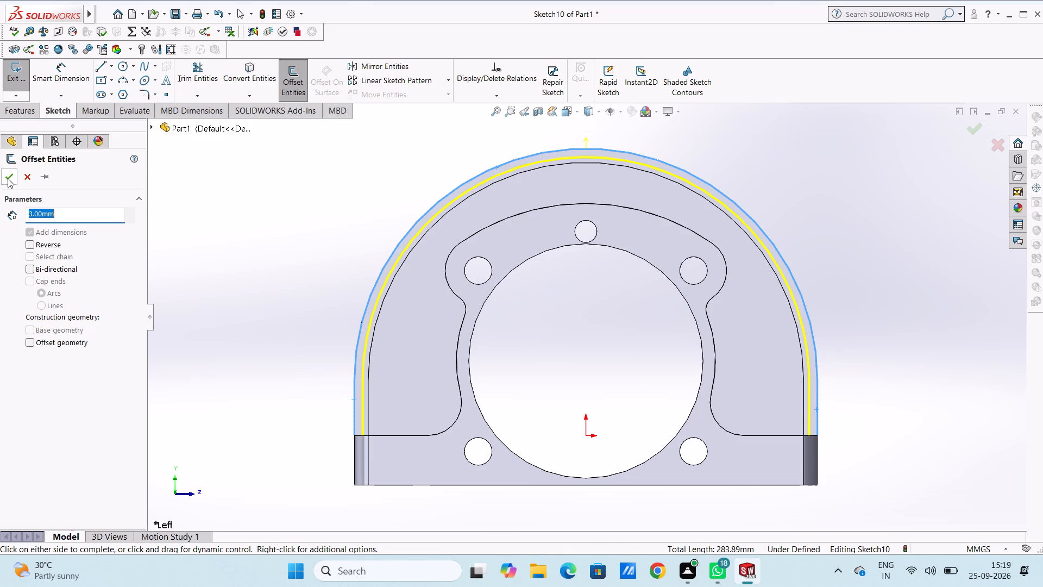
pyautogui.click(8, 178)
# Trace the left side of the bracket outline with three-point arcs: the 12 mm lower corner, the long side arc and the small arc below the lobe.
pyautogui.scroll(3, 238, 277)
pyautogui.scroll(-3, 614, 336)
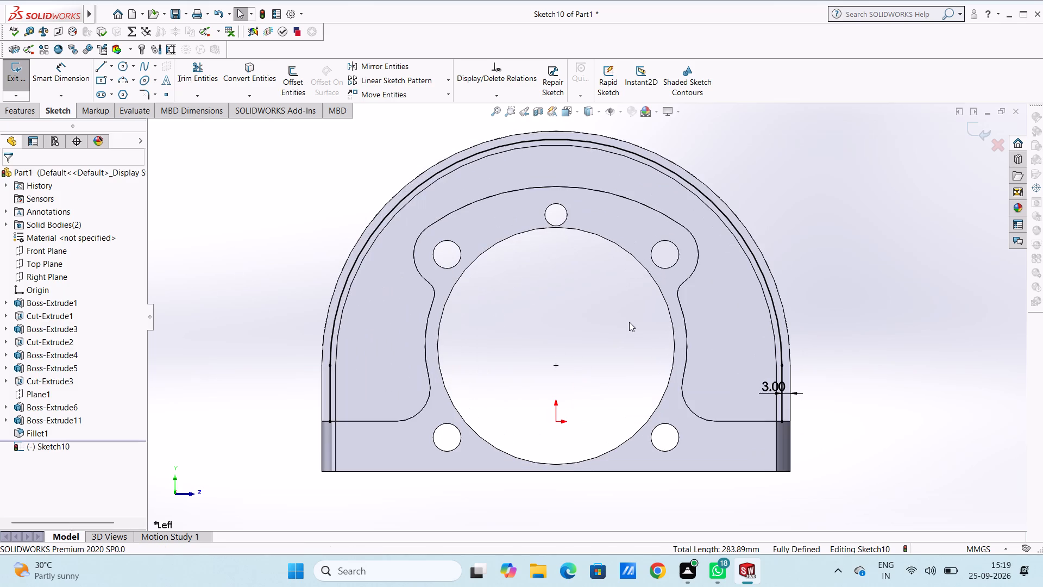
pyautogui.click(119, 80)
pyautogui.scroll(-4, 461, 391)
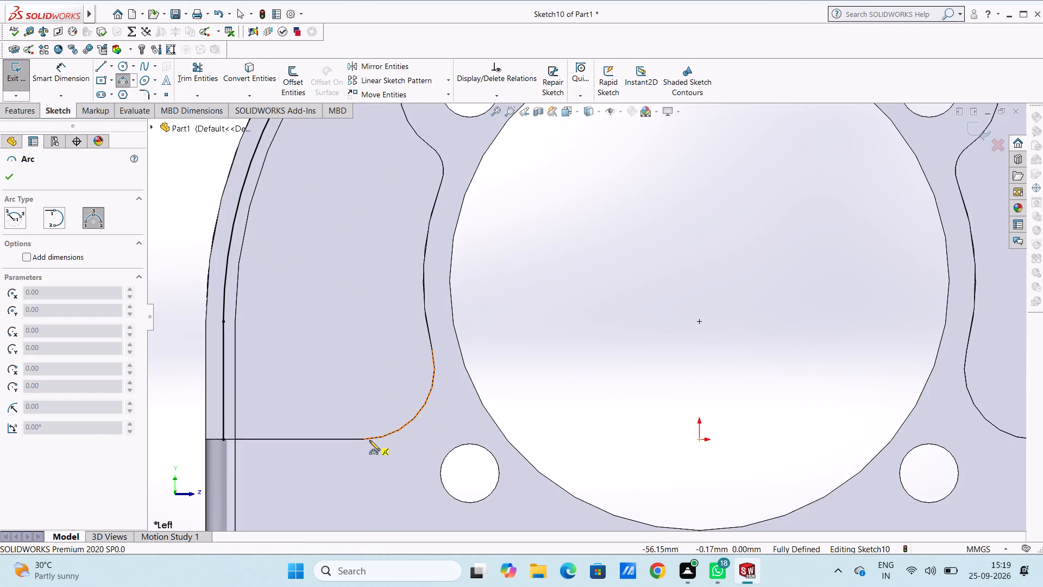
pyautogui.click(365, 439)
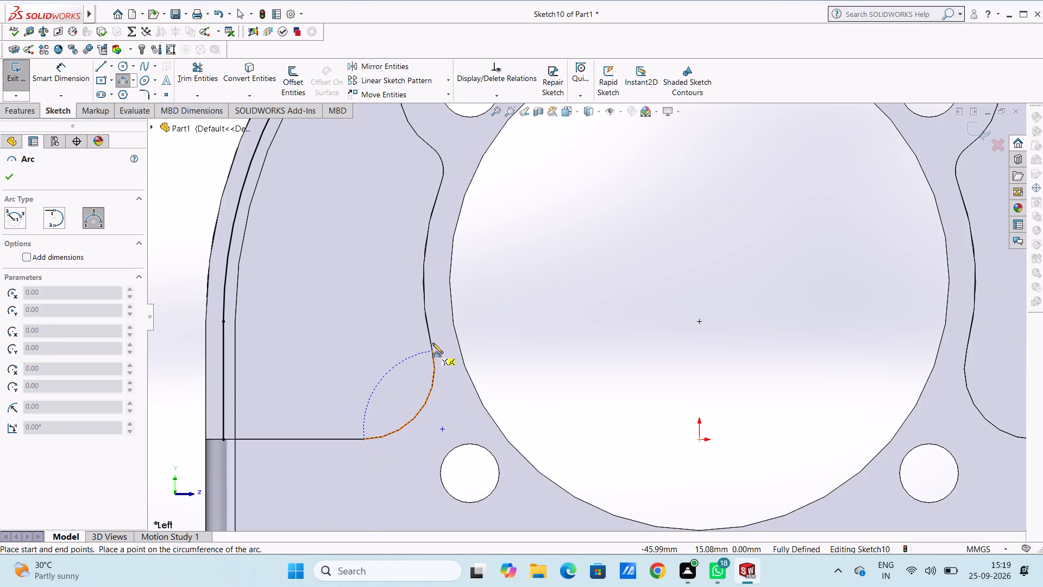
pyautogui.click(431, 352)
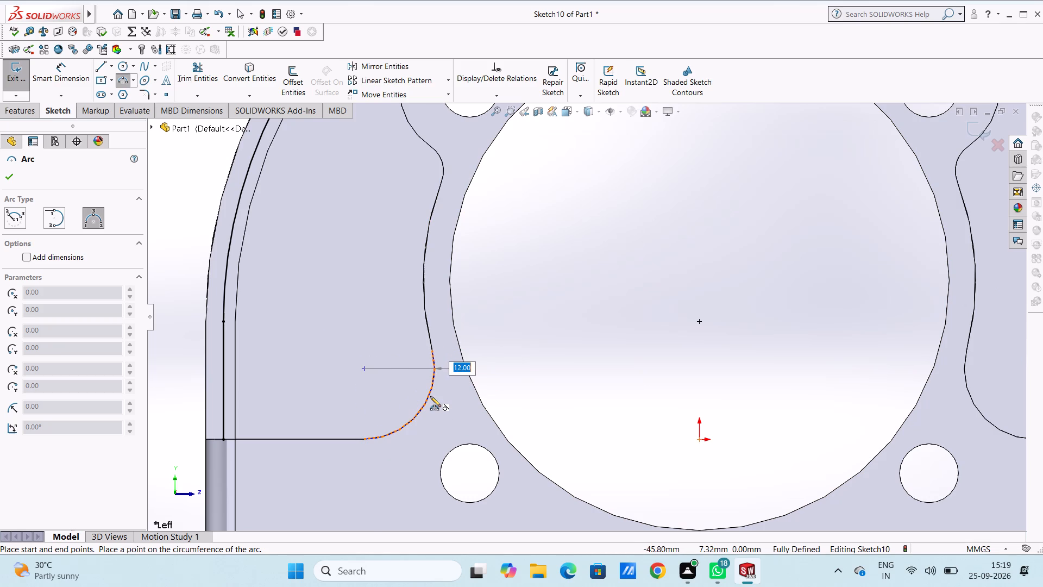
pyautogui.click(430, 396)
pyautogui.click(431, 352)
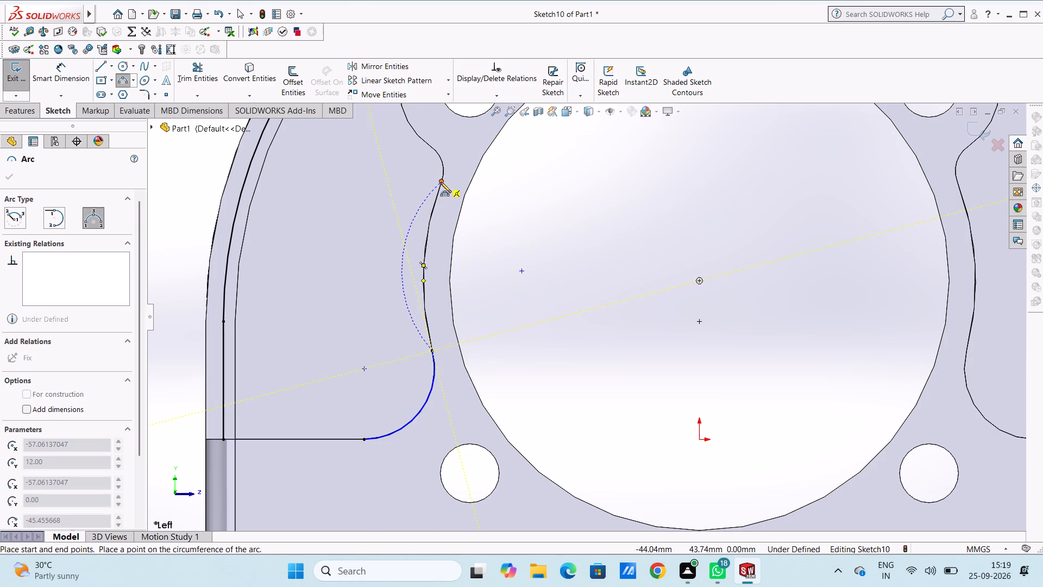
pyautogui.click(441, 182)
pyautogui.click(429, 216)
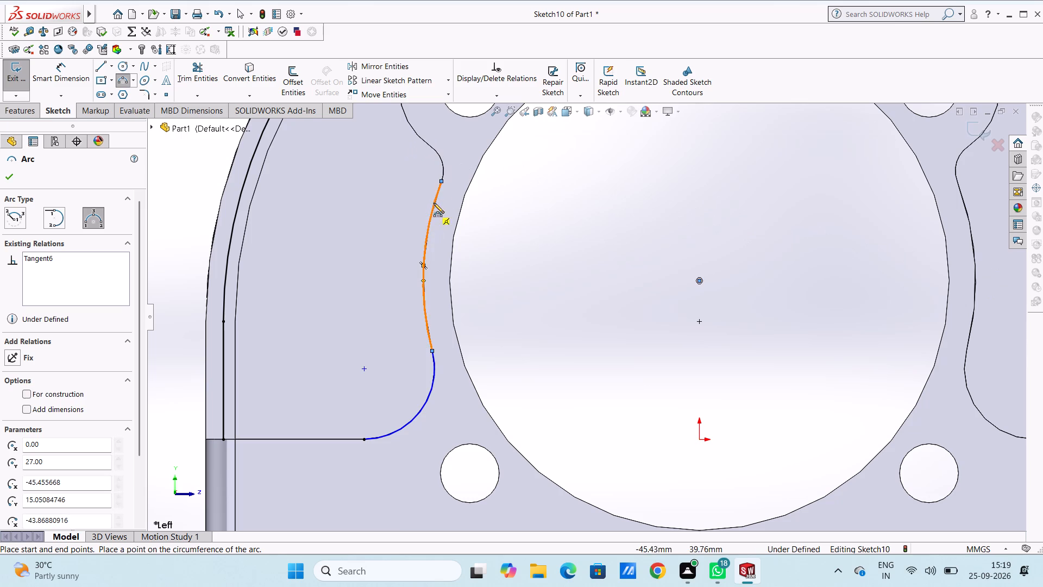
pyautogui.click(442, 181)
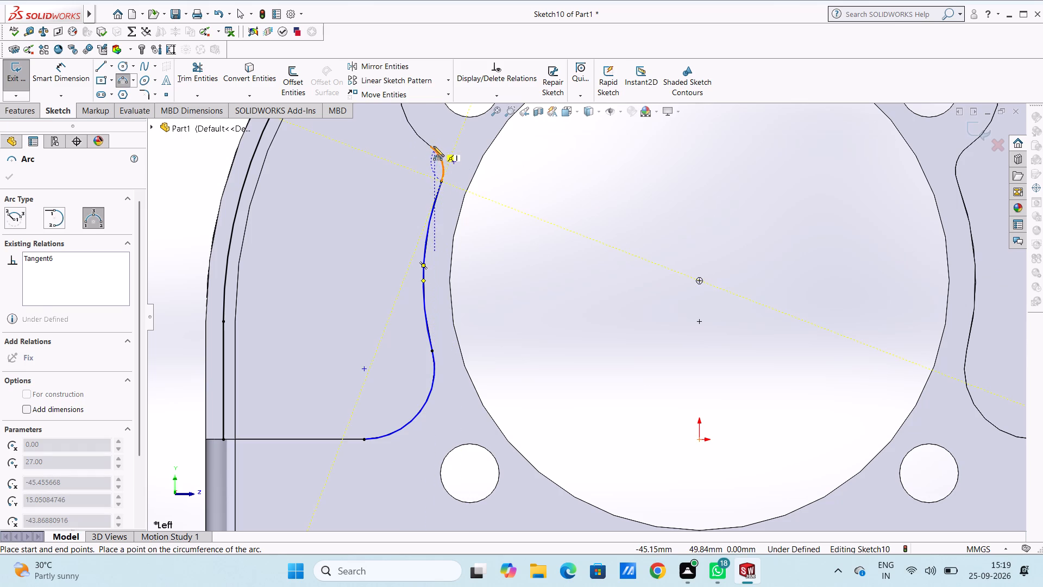
pyautogui.click(430, 146)
pyautogui.click(433, 153)
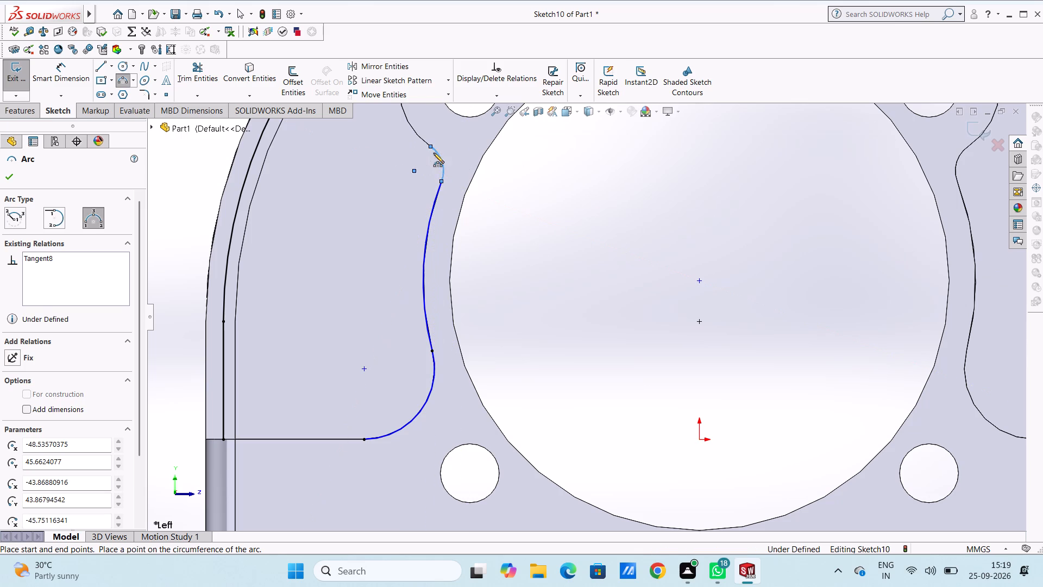
# Continue the three-point arc chain over the bracket outline's left 12 mm lobe, wide top arc and right lobe.
pyautogui.scroll(2, 435, 149)
pyautogui.scroll(3, 504, 143)
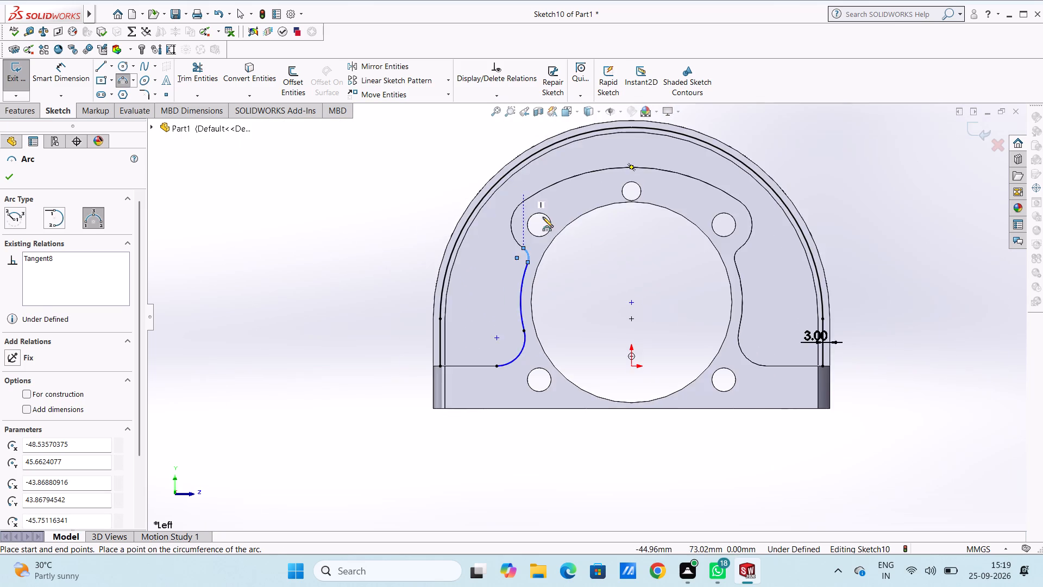
pyautogui.scroll(-4, 551, 213)
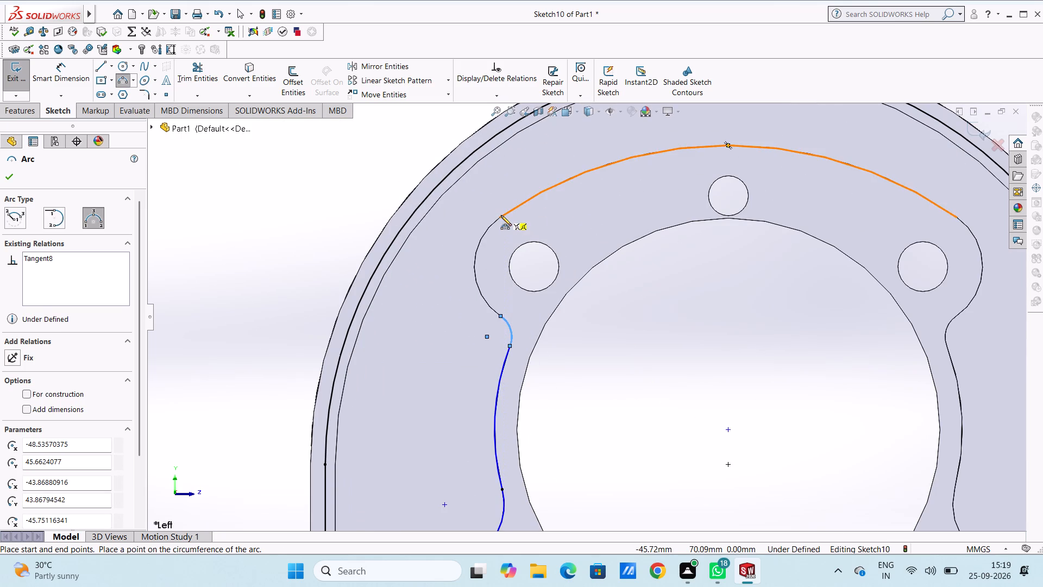
pyautogui.click(498, 218)
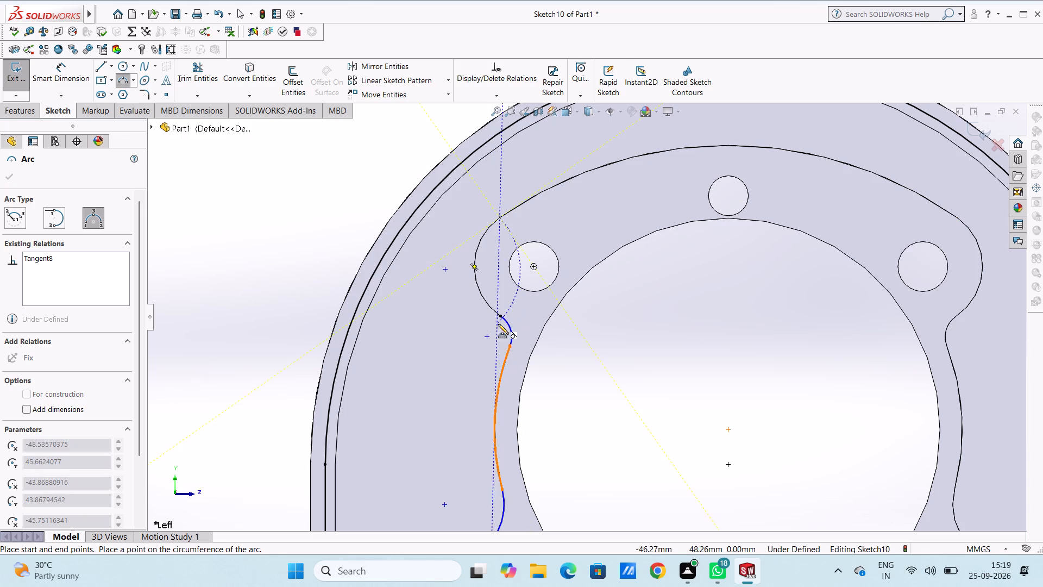
pyautogui.click(502, 317)
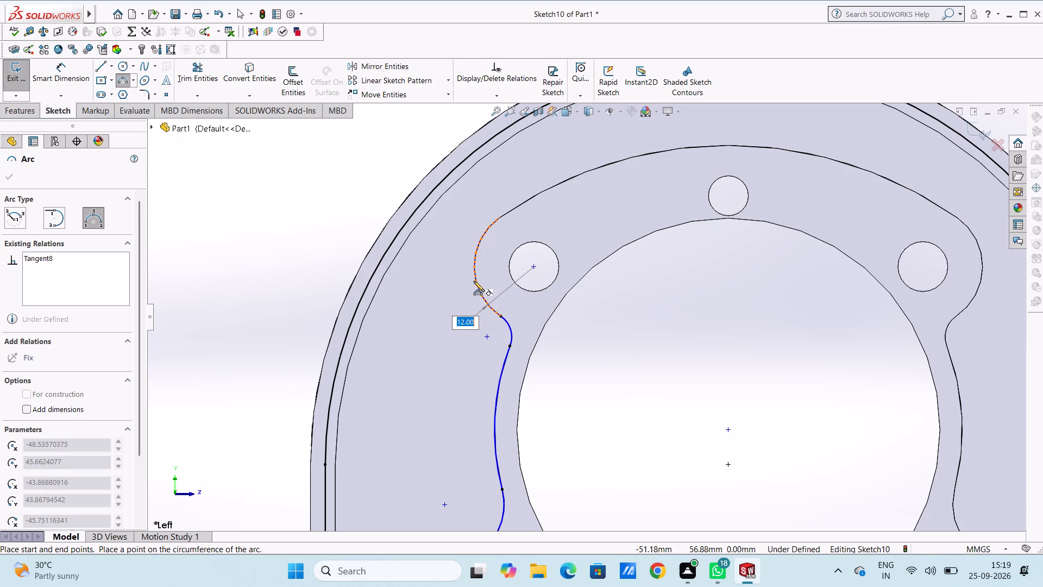
pyautogui.click(474, 281)
pyautogui.click(500, 217)
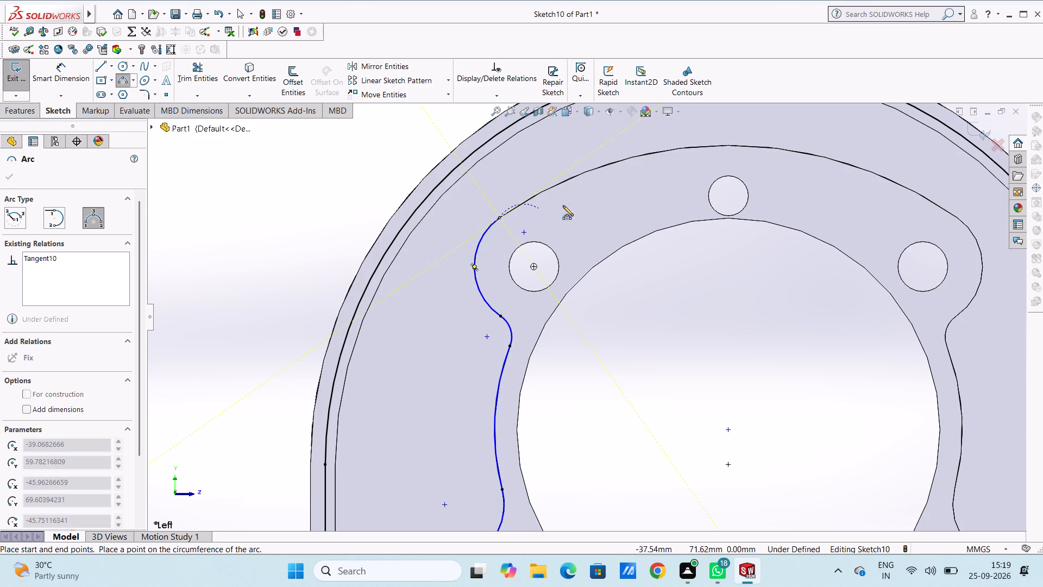
pyautogui.click(954, 215)
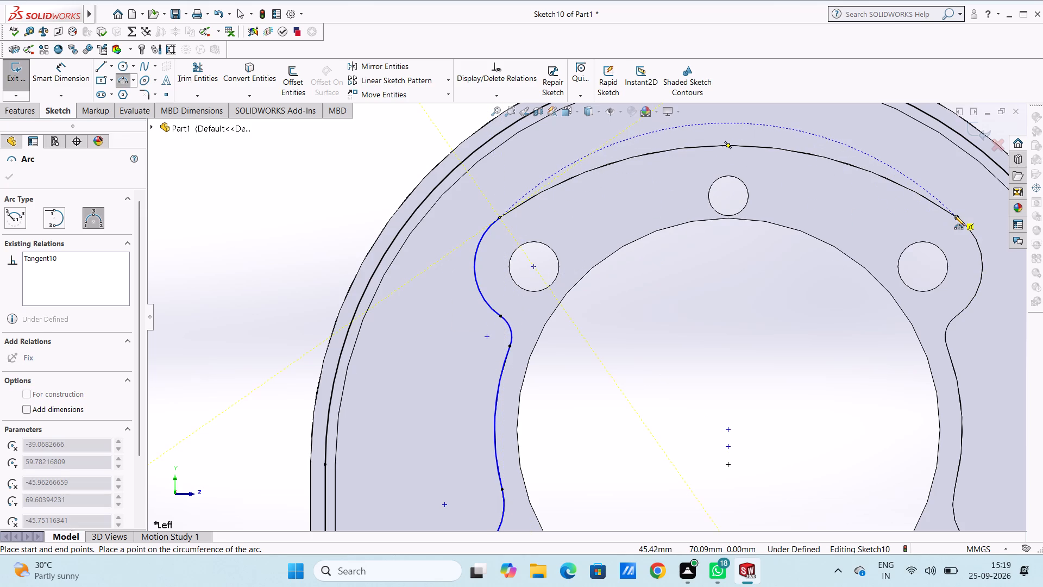
pyautogui.click(940, 209)
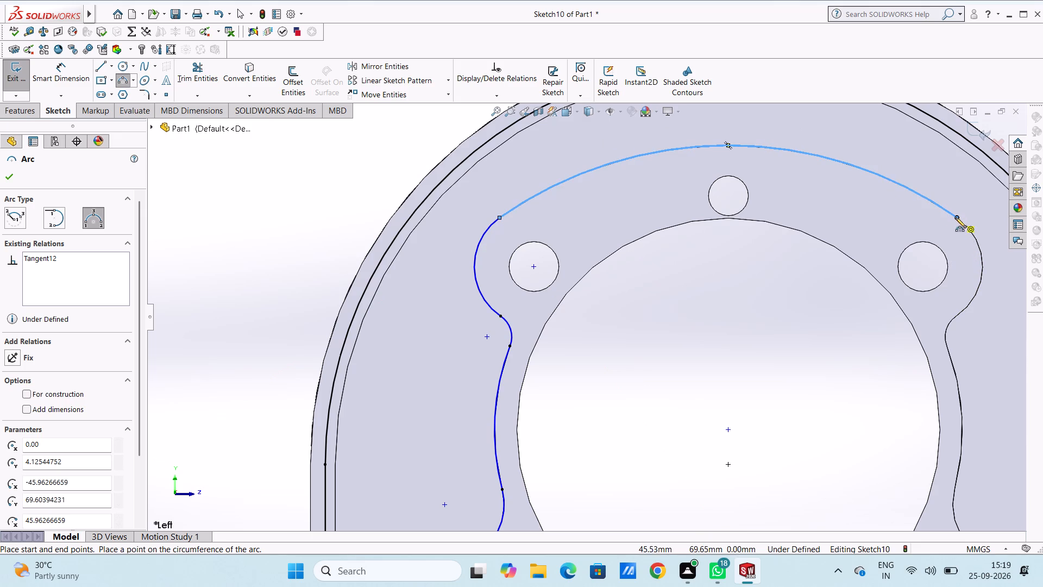
pyautogui.click(956, 216)
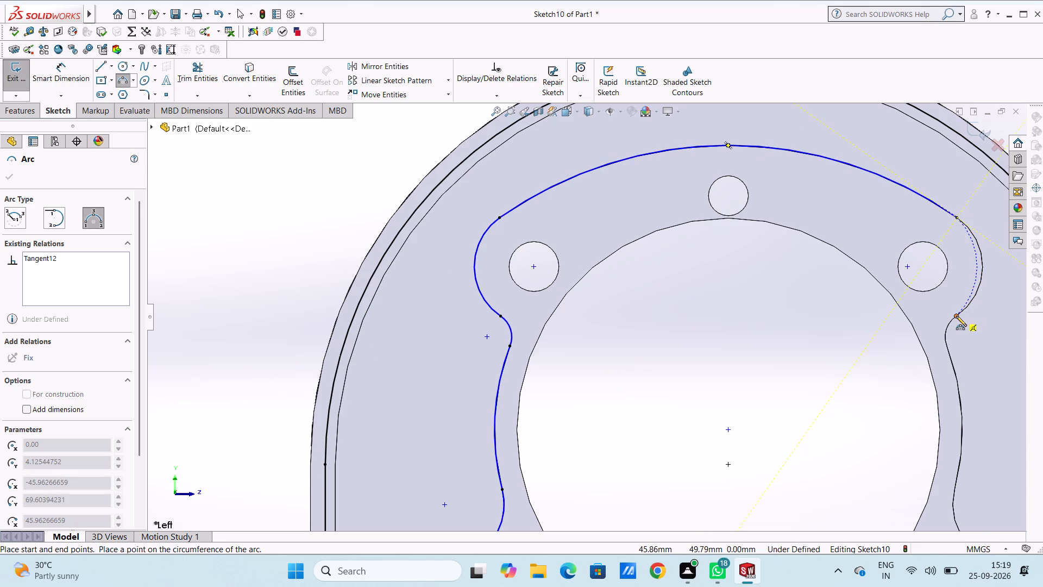
pyautogui.click(955, 315)
pyautogui.click(972, 302)
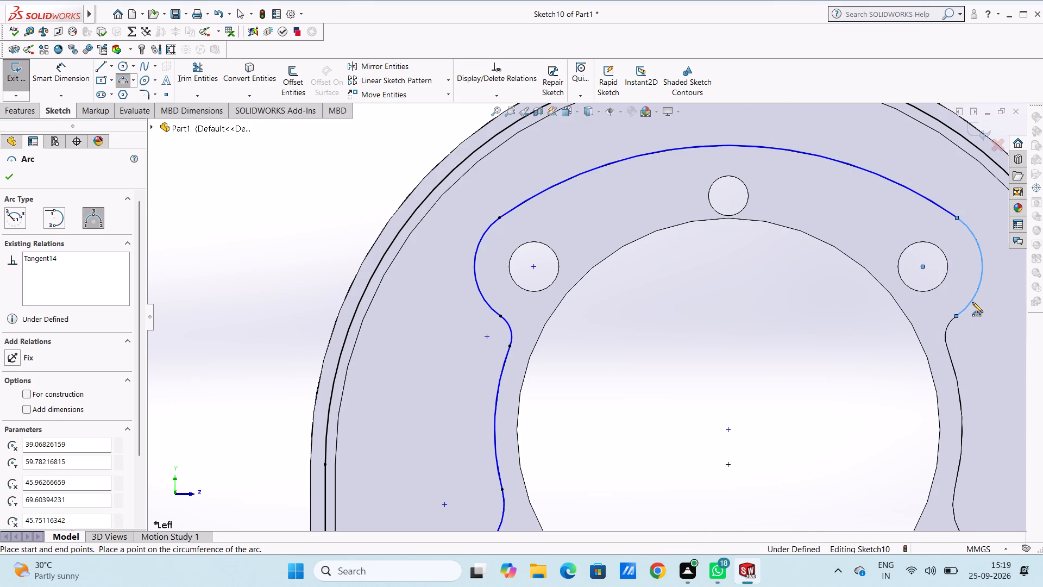
# Trace the right side of the bracket outline with three-point arcs: the small arc below the lobe, the 47 mm side arc and the lower corner.
pyautogui.scroll(5, 972, 302)
pyautogui.scroll(-5, 790, 342)
pyautogui.scroll(-5, 757, 284)
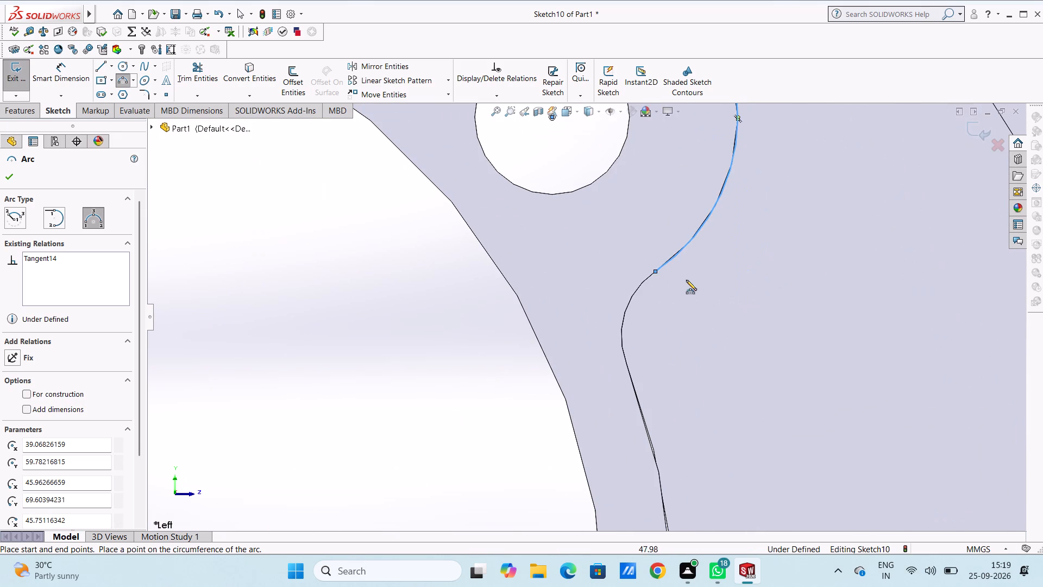
pyautogui.click(655, 270)
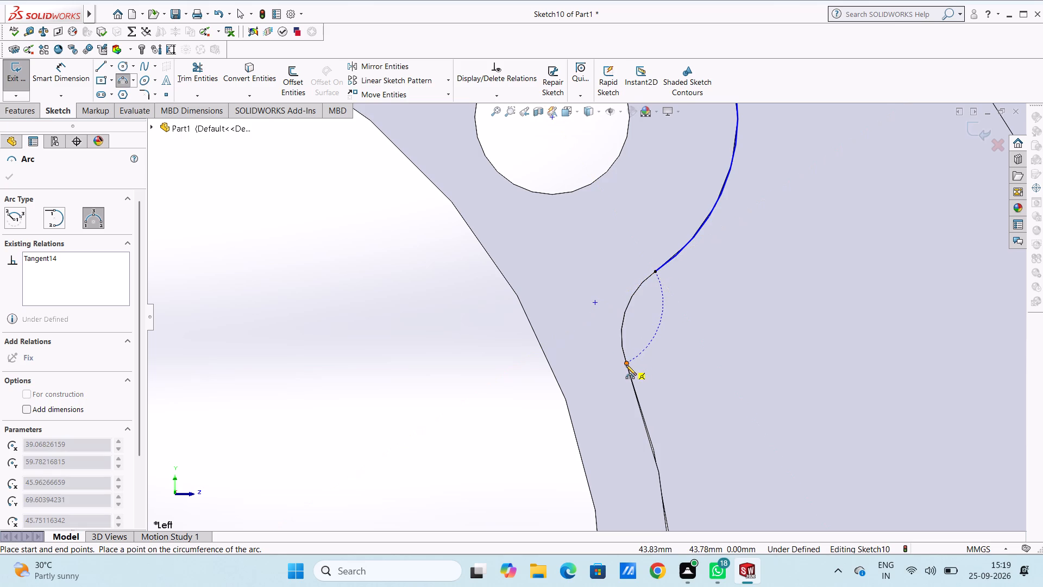
pyautogui.click(626, 365)
pyautogui.click(622, 338)
pyautogui.scroll(6, 636, 355)
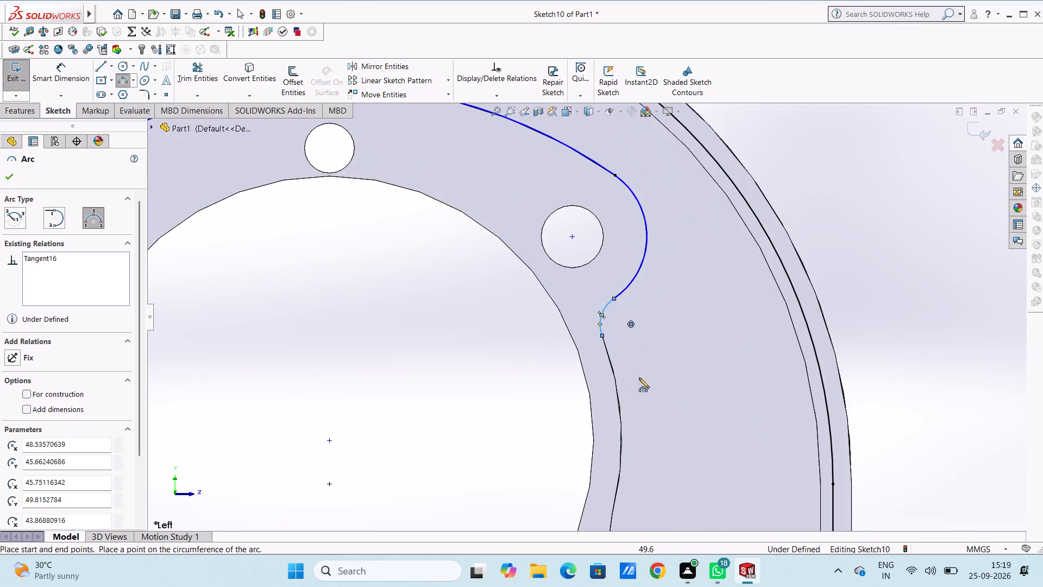
pyautogui.scroll(5, 627, 401)
pyautogui.click(593, 326)
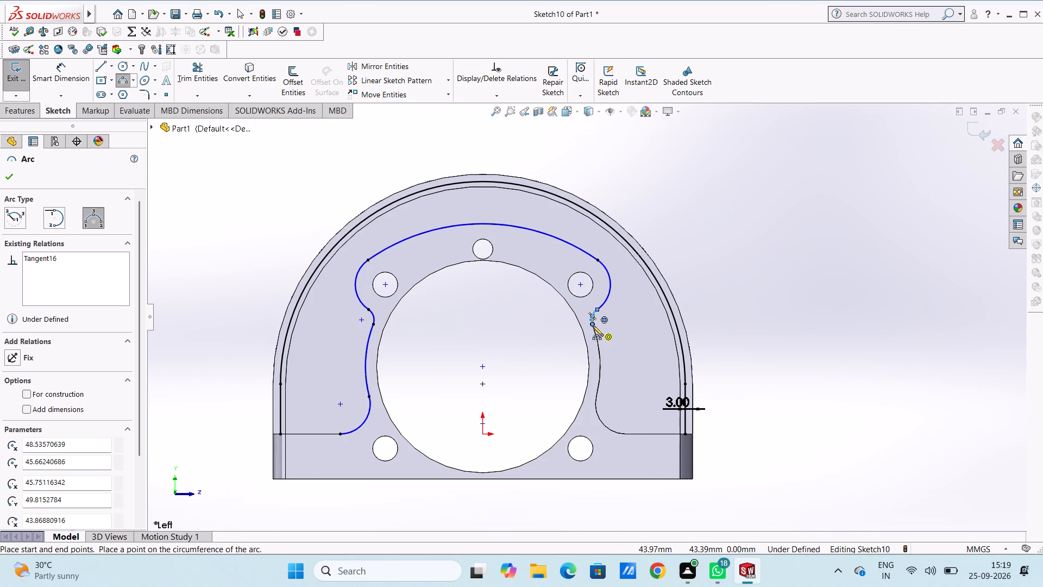
pyautogui.click(597, 399)
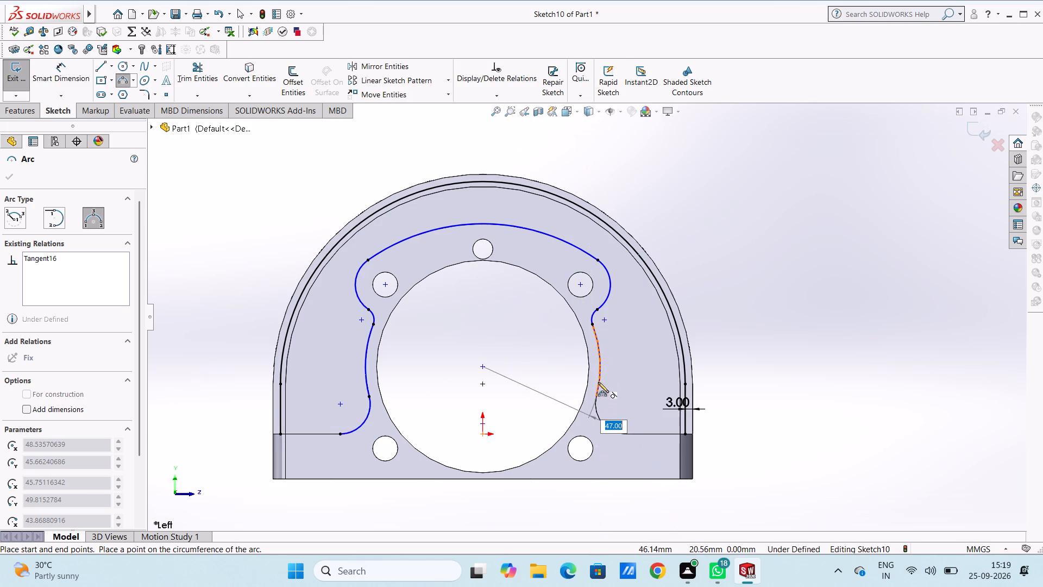
pyautogui.click(600, 376)
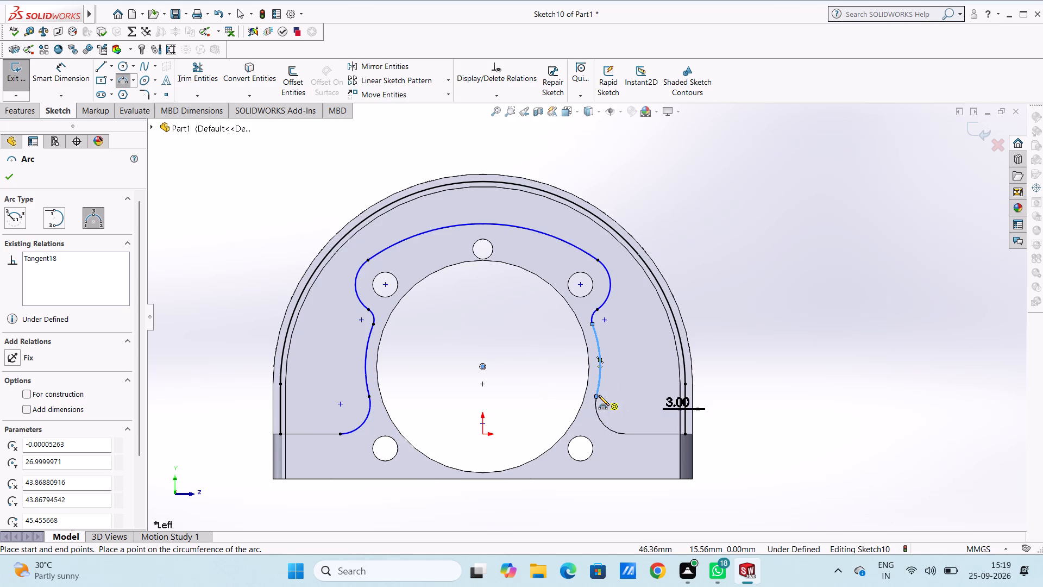
pyautogui.click(596, 396)
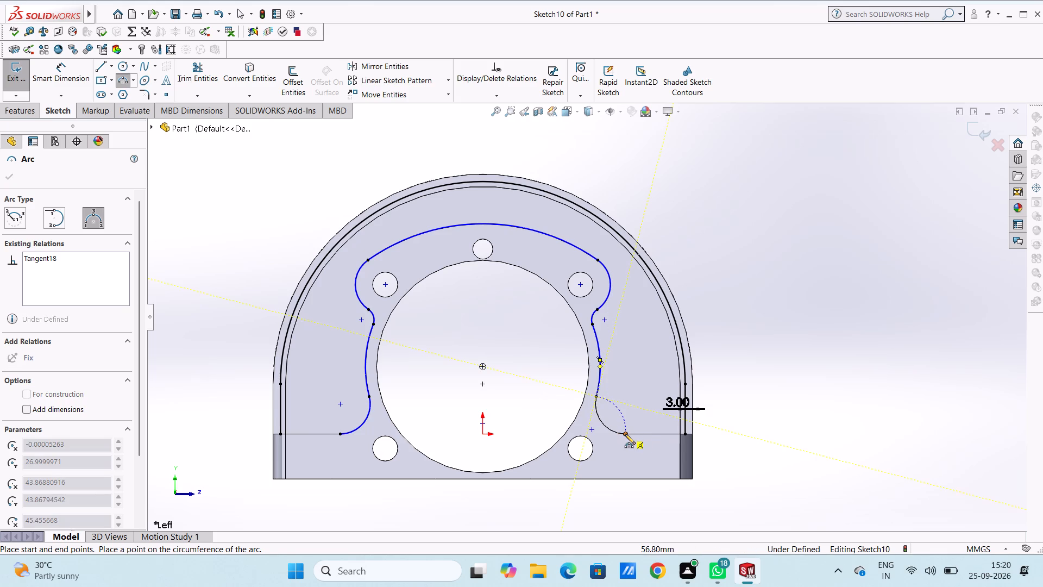
pyautogui.click(625, 434)
pyautogui.click(621, 432)
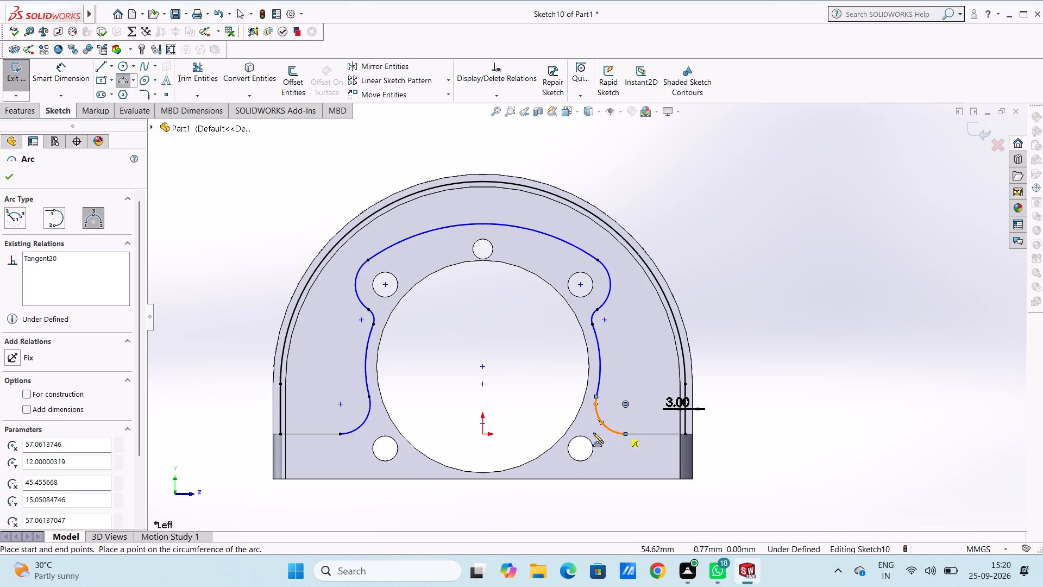
# Close the profile with two horizontal lines, about 23.94 mm each, joining the lower corner arcs to the ends of the 3 mm inset offset.
pyautogui.click(100, 66)
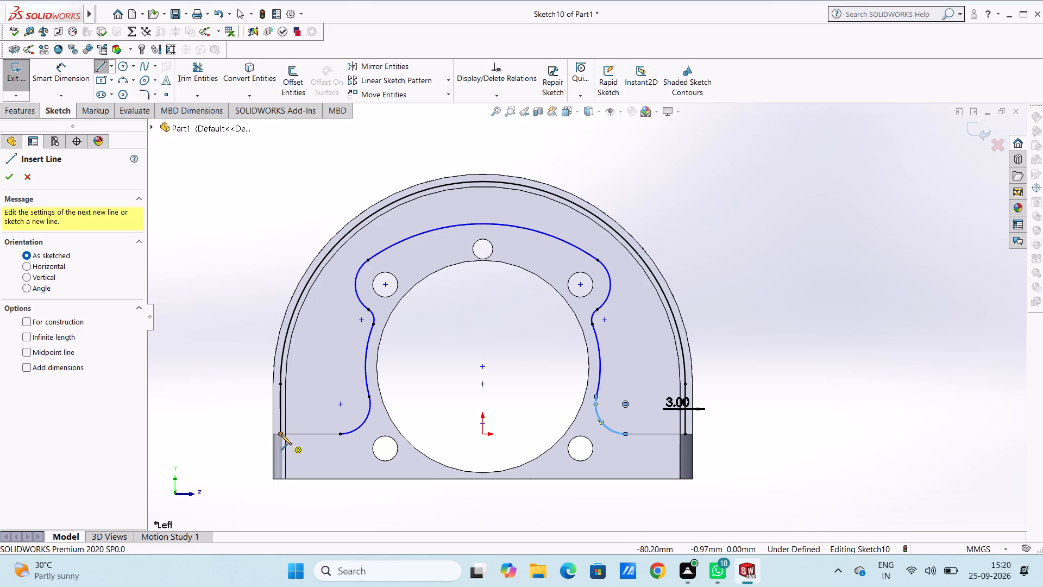
pyautogui.click(280, 434)
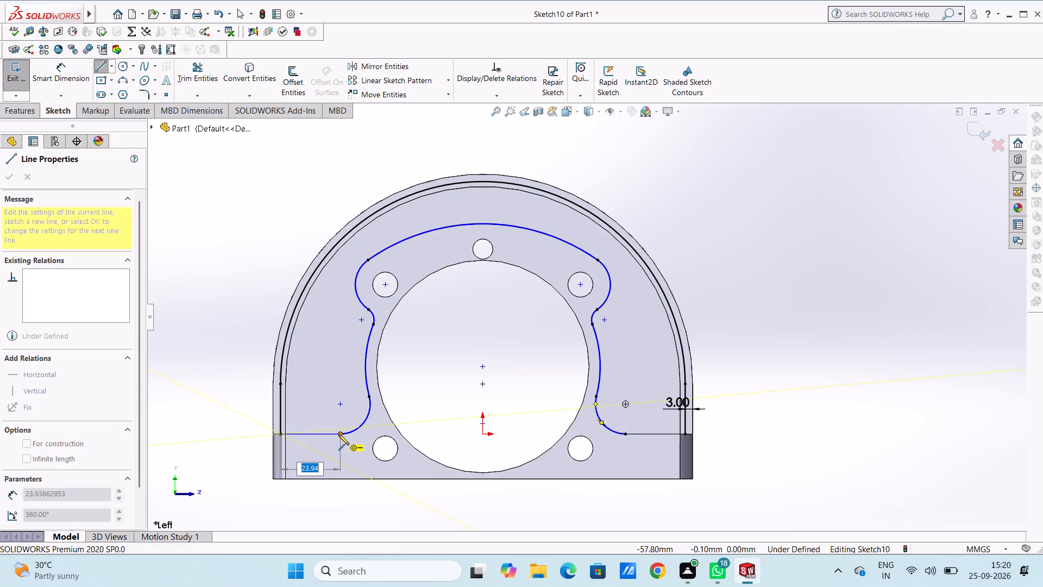
pyautogui.click(339, 434)
pyautogui.press('Escape')
pyautogui.press('Escape')
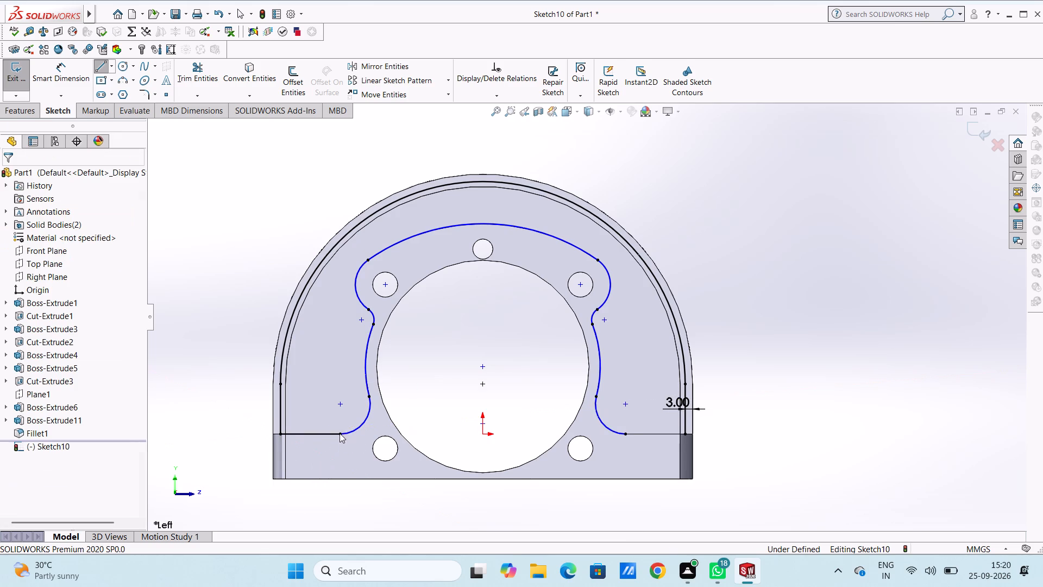
pyautogui.press('Escape')
pyautogui.press('Escape')
pyautogui.click(263, 230)
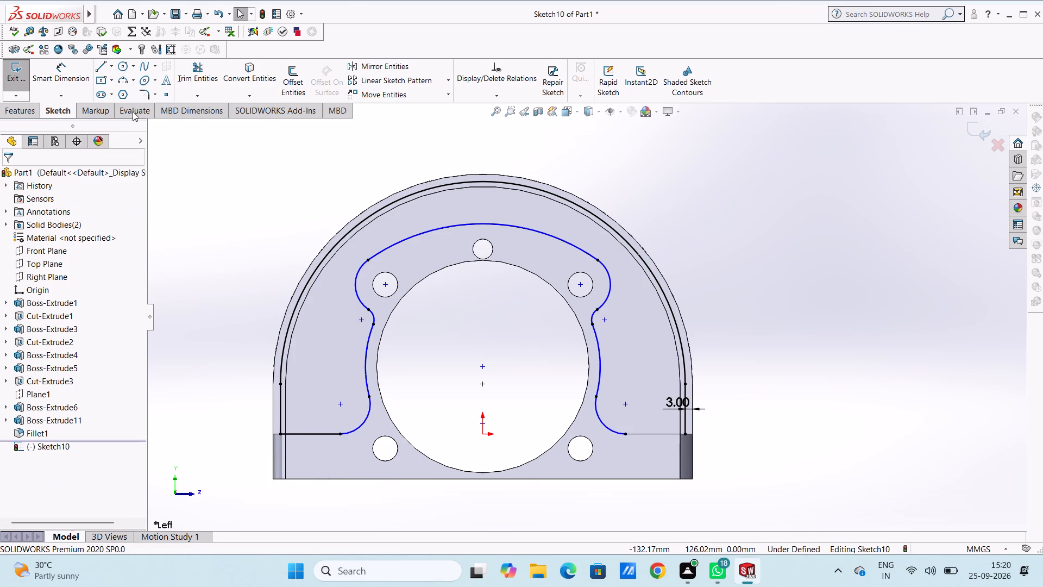
pyautogui.click(99, 67)
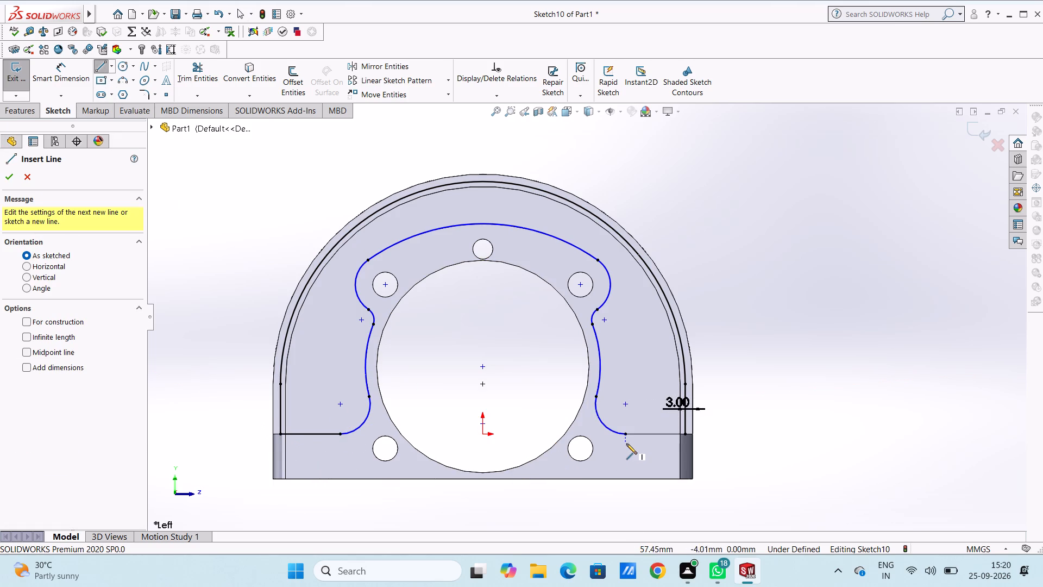
pyautogui.click(626, 432)
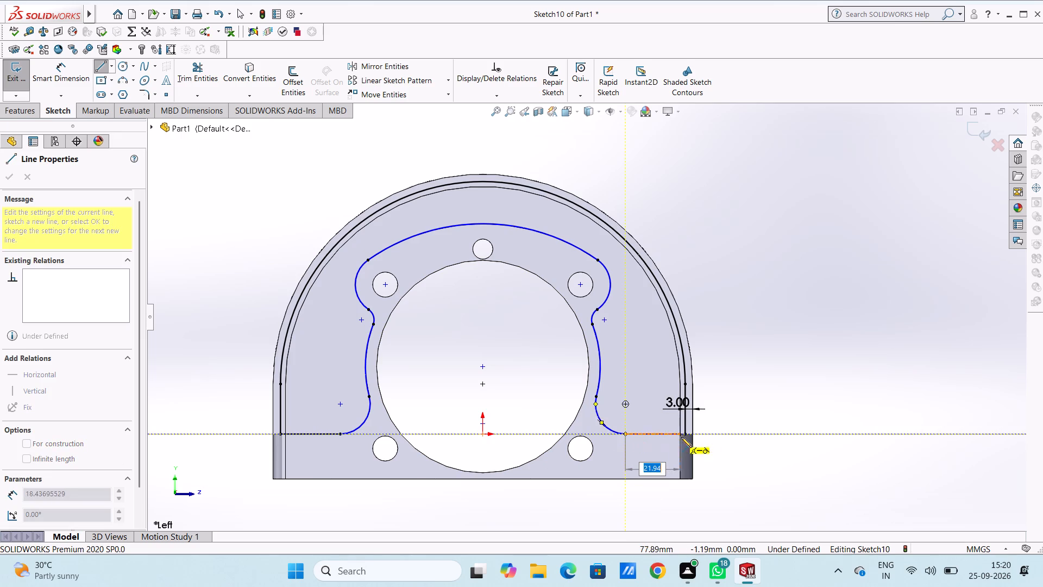
pyautogui.click(683, 436)
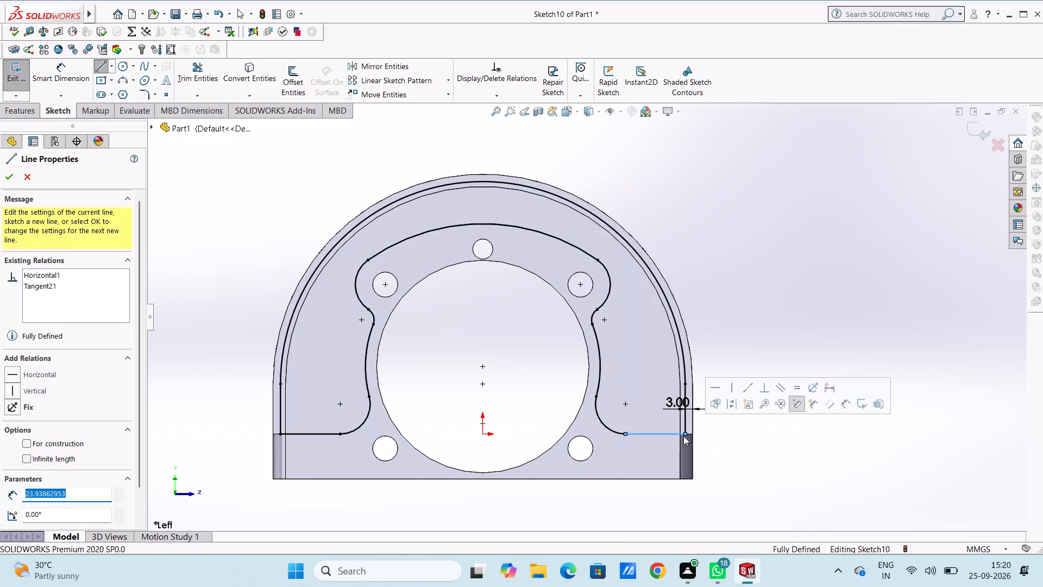
pyautogui.press('Escape')
pyautogui.press('Escape')
pyautogui.press('Escape')
# Extrude the closed inset profile 5 mm in the reversed direction as a separate body, with Merge result off.
pyautogui.moveTo(679, 227); pyautogui.dragTo(680, 228, button='middle')
pyautogui.scroll(1, 680, 227)
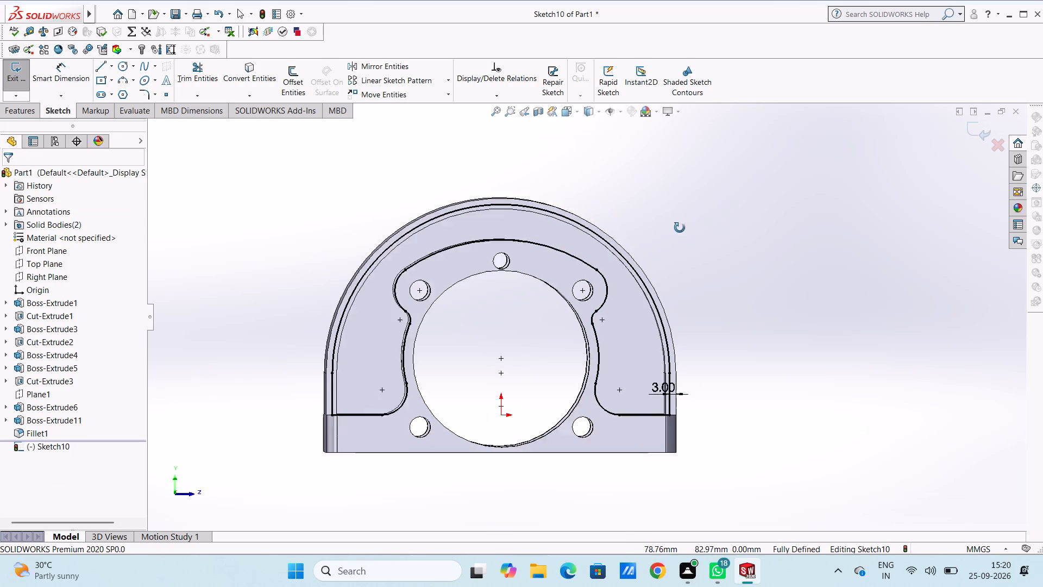
pyautogui.moveTo(680, 228); pyautogui.dragTo(757, 276, button='middle')
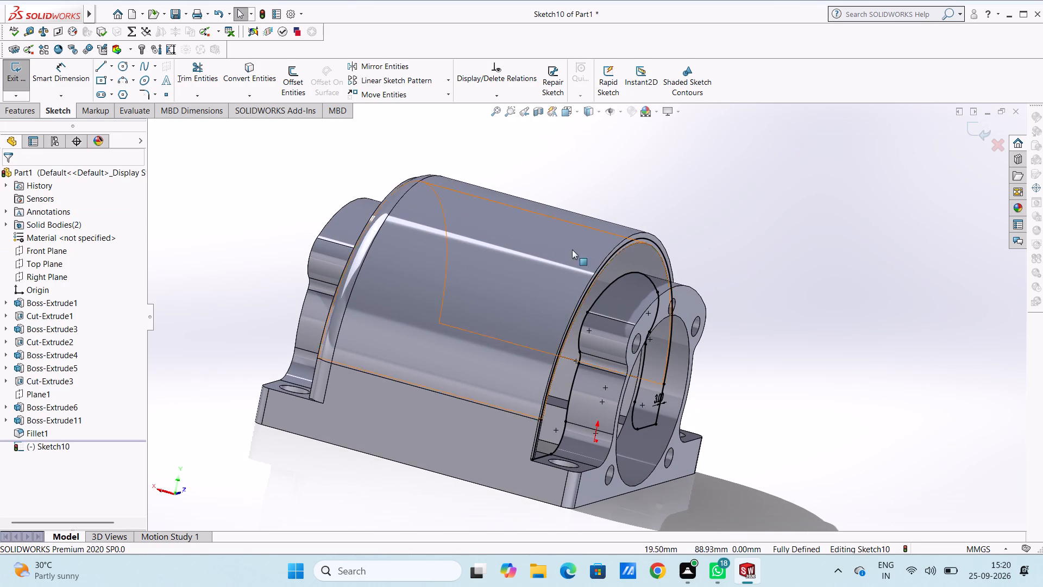
pyautogui.click(15, 110)
pyautogui.click(28, 71)
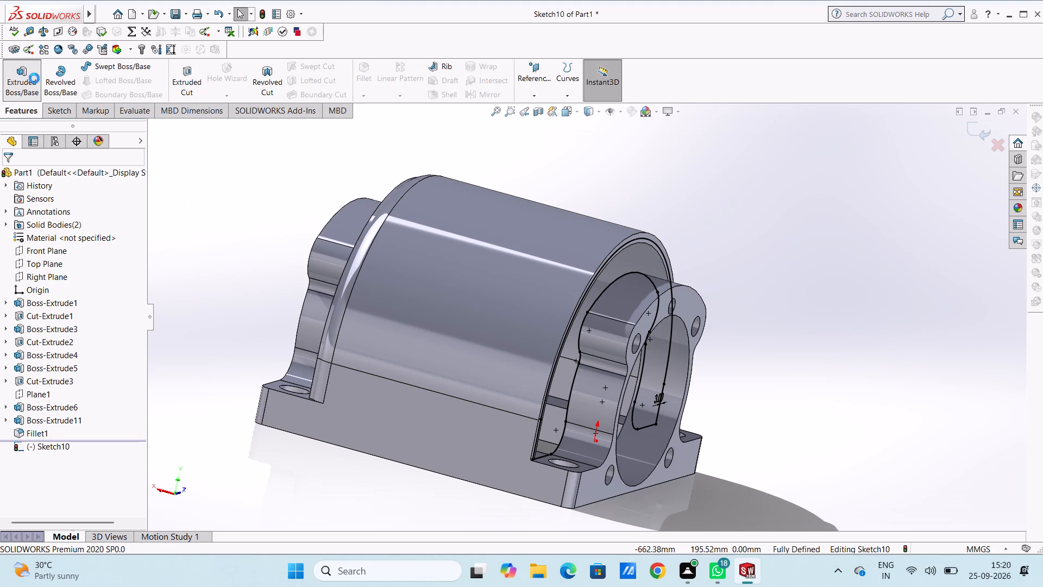
pyautogui.click(9, 251)
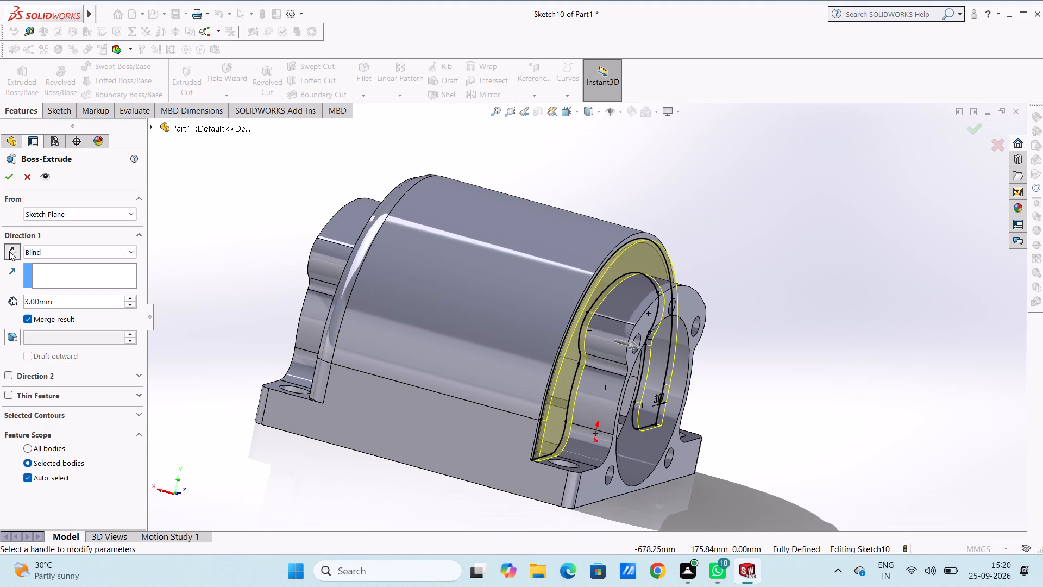
pyautogui.doubleClick(81, 302)
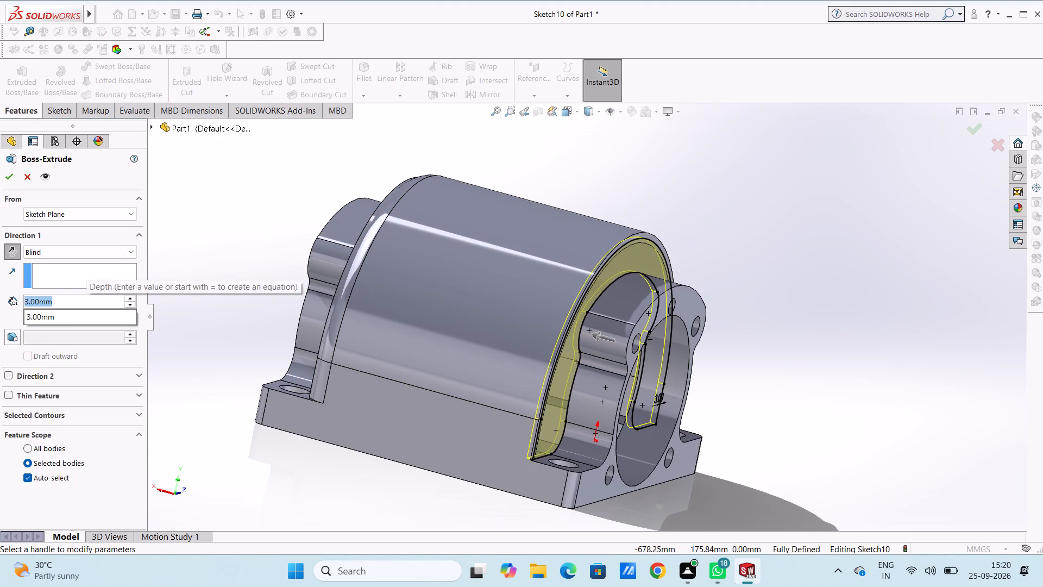
pyautogui.press('5')
pyautogui.press('Return')
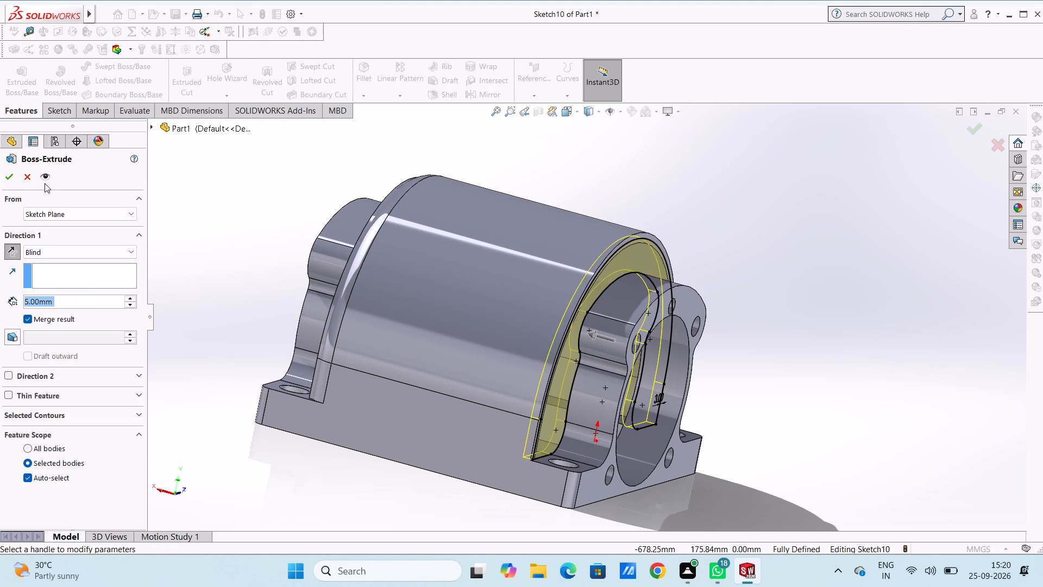
pyautogui.click(11, 173)
pyautogui.click(224, 222)
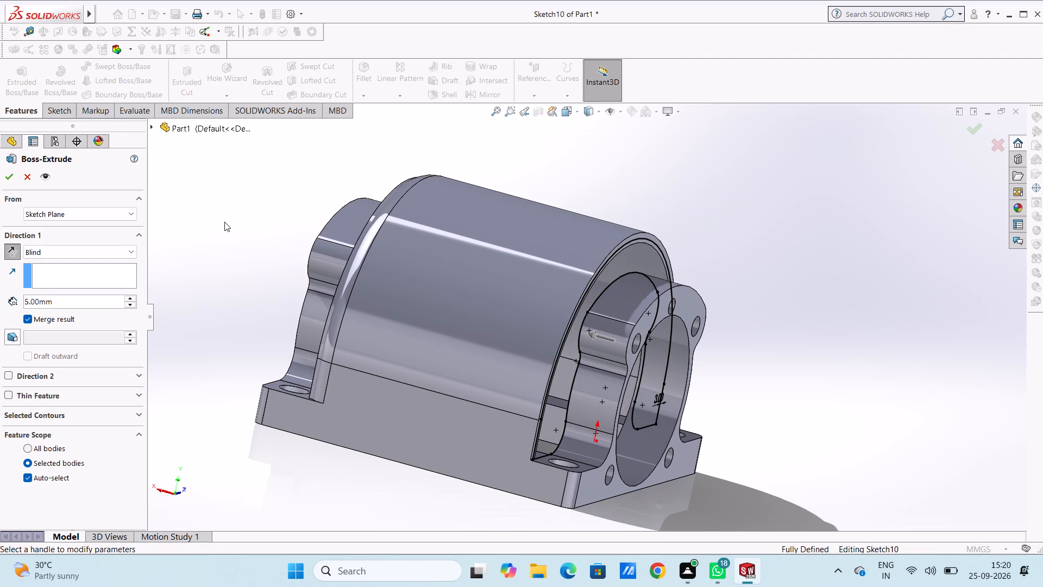
pyautogui.click(26, 315)
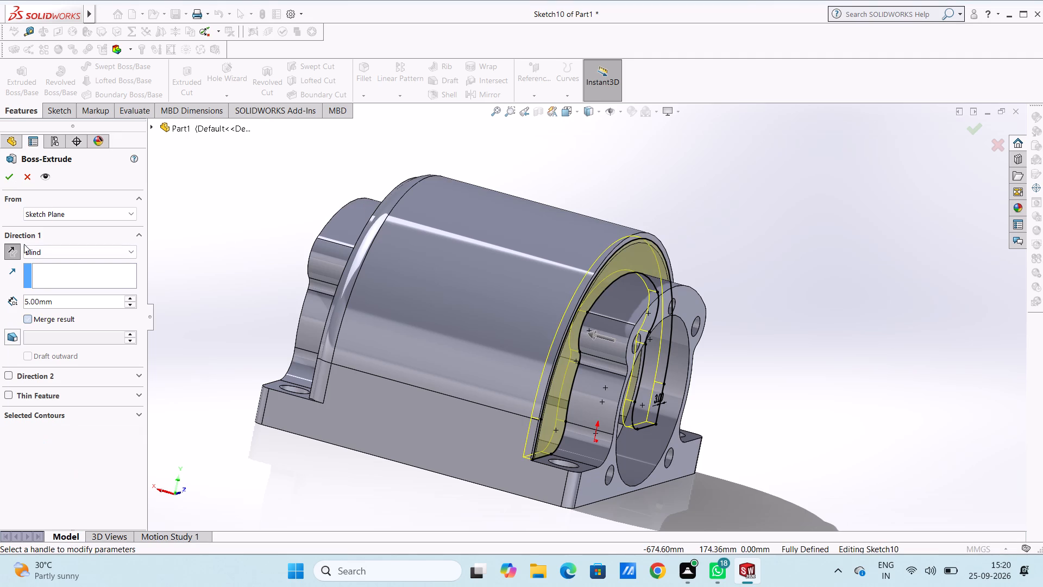
pyautogui.click(9, 174)
pyautogui.click(246, 216)
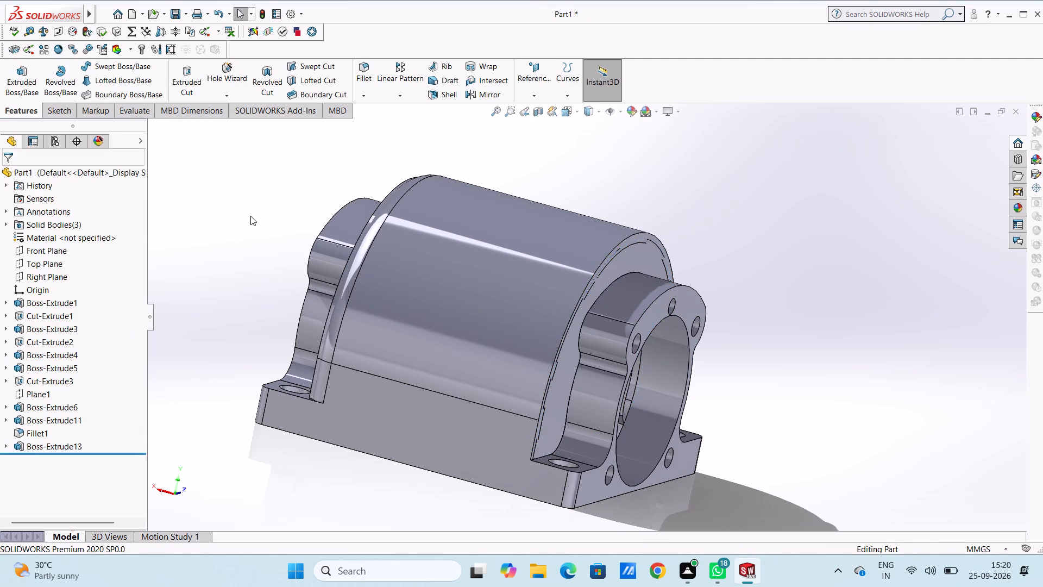
# Fillet the outer arched edge at the end plate side of the cover with a 10 mm radius.
pyautogui.moveTo(273, 204); pyautogui.dragTo(208, 201, button='middle')
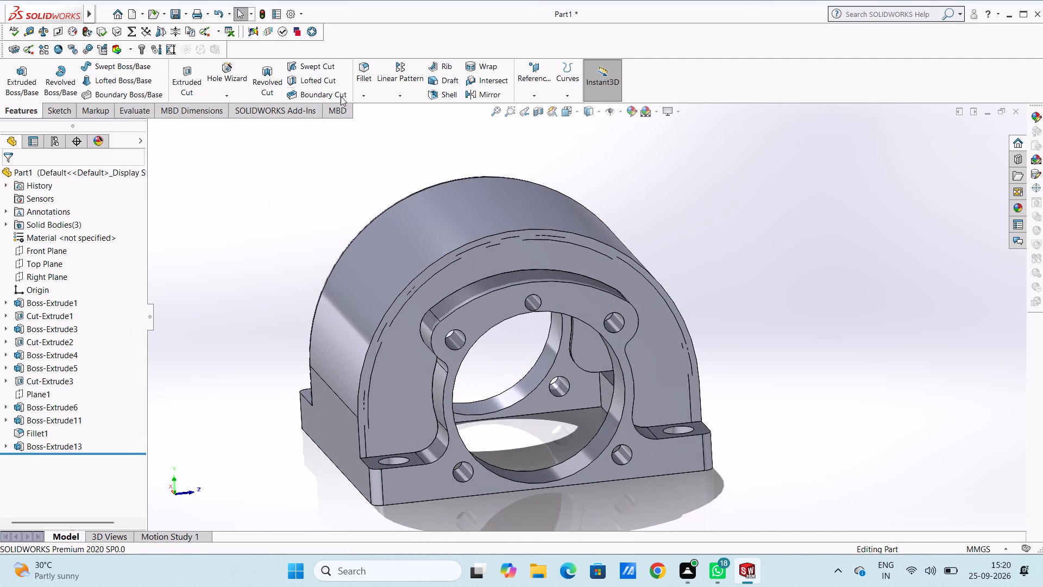
pyautogui.click(371, 62)
pyautogui.scroll(-2, 520, 232)
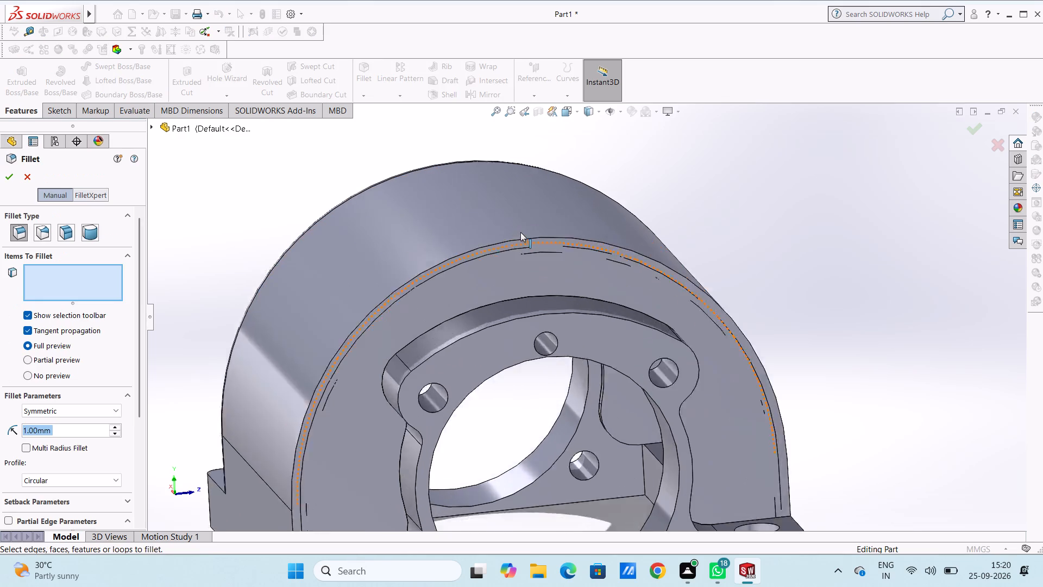
pyautogui.scroll(-2, 520, 232)
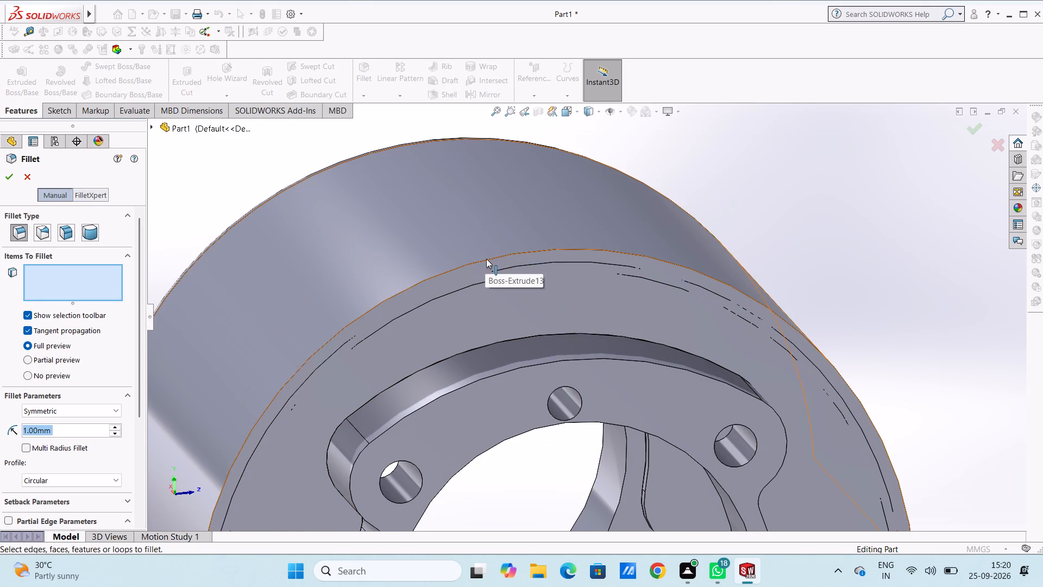
pyautogui.click(486, 259)
pyautogui.write('10')
pyautogui.press('Return')
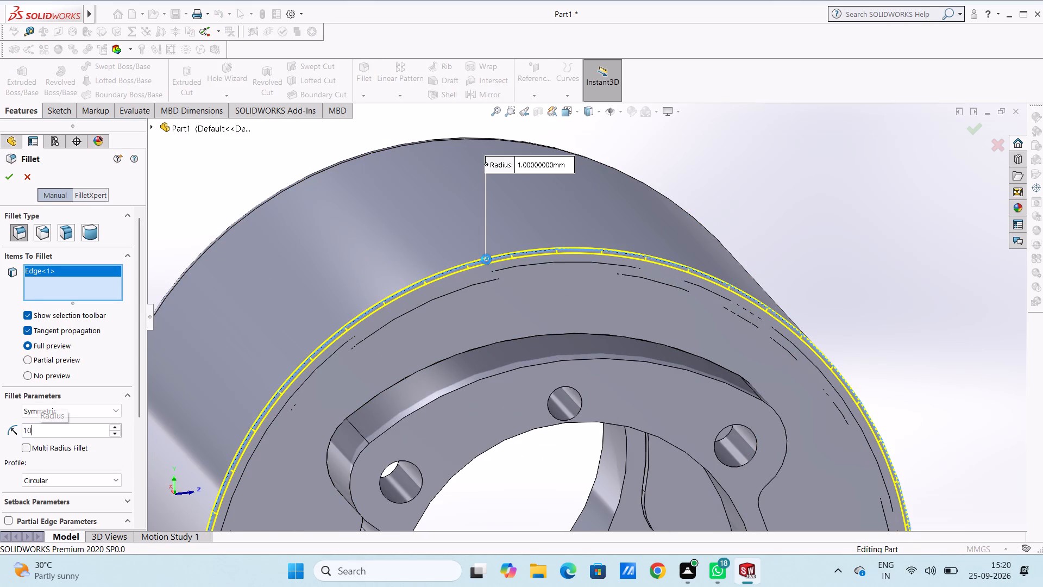
pyautogui.click(10, 178)
# Inspect the rounded outer edge of the cover and the joint between the end plate and the bracket ring.
pyautogui.scroll(6, 198, 199)
pyautogui.moveTo(433, 192); pyautogui.dragTo(414, 257, button='middle')
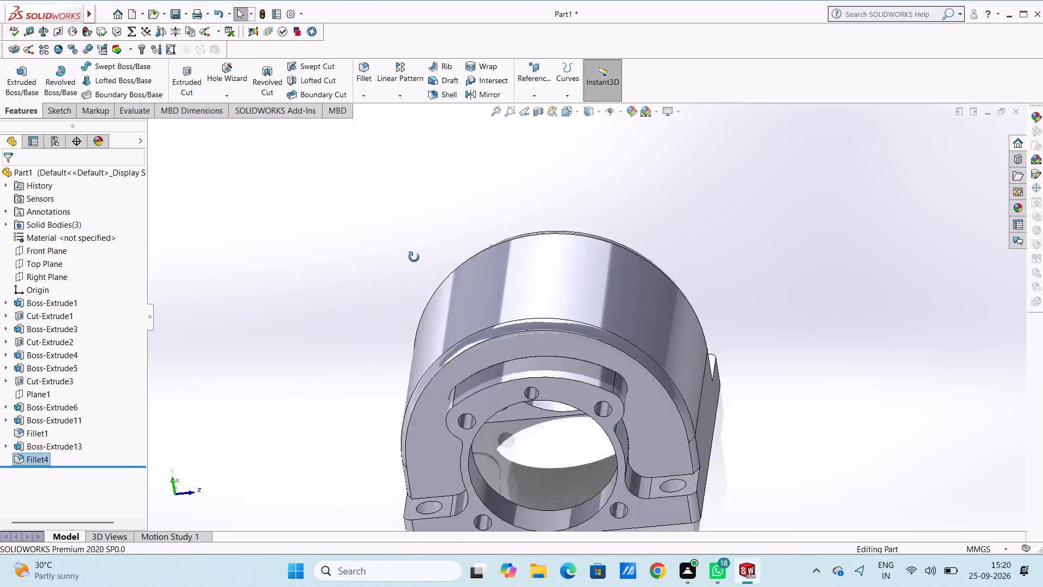
pyautogui.moveTo(414, 257); pyautogui.dragTo(457, 276, button='middle')
pyautogui.scroll(-1, 457, 276)
pyautogui.scroll(-3, 699, 586)
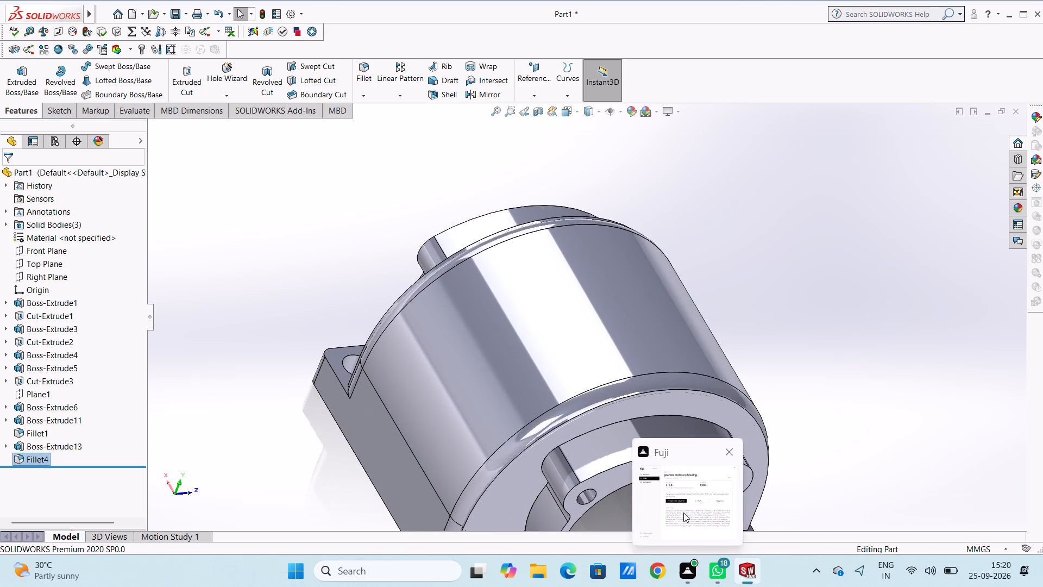
pyautogui.scroll(4, 680, 453)
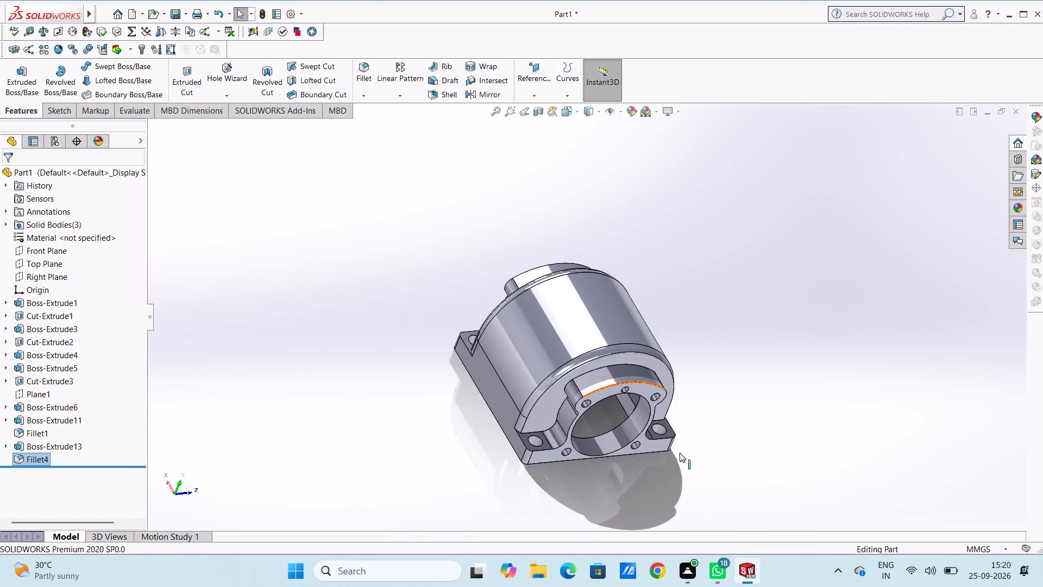
pyautogui.scroll(-6, 613, 379)
pyautogui.scroll(-7, 608, 319)
pyautogui.scroll(3, 617, 366)
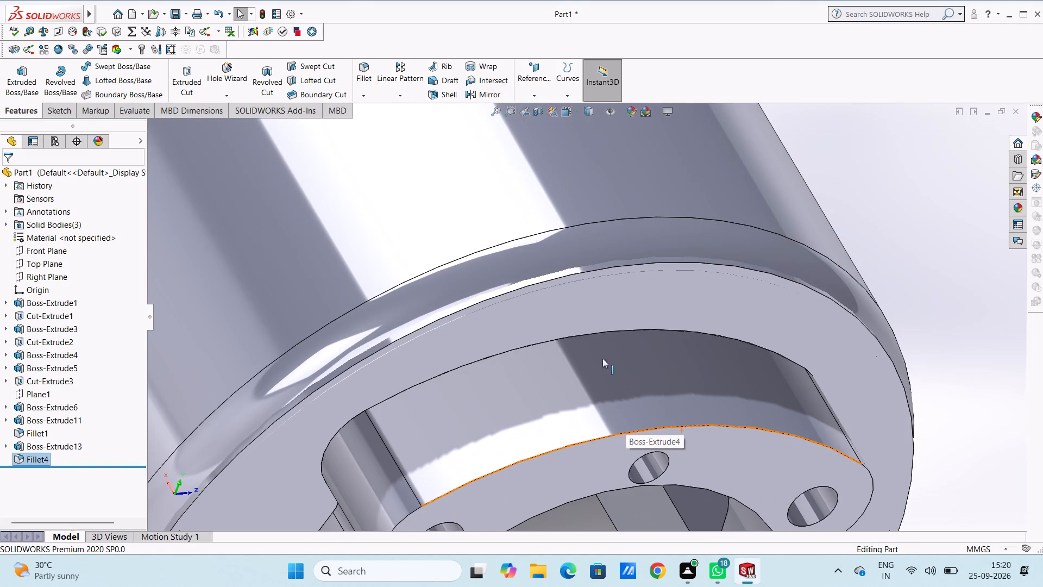
pyautogui.click(961, 190)
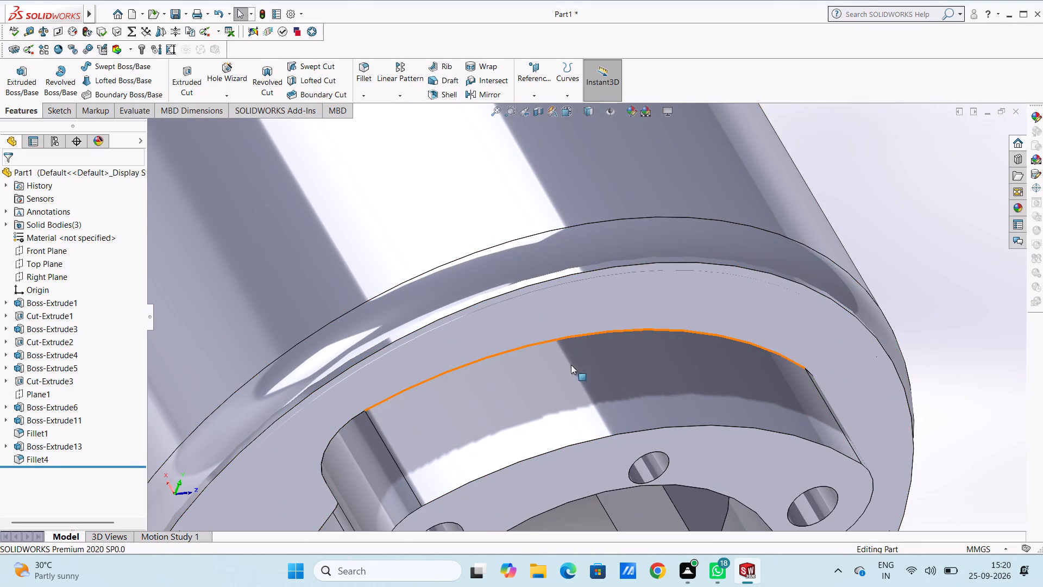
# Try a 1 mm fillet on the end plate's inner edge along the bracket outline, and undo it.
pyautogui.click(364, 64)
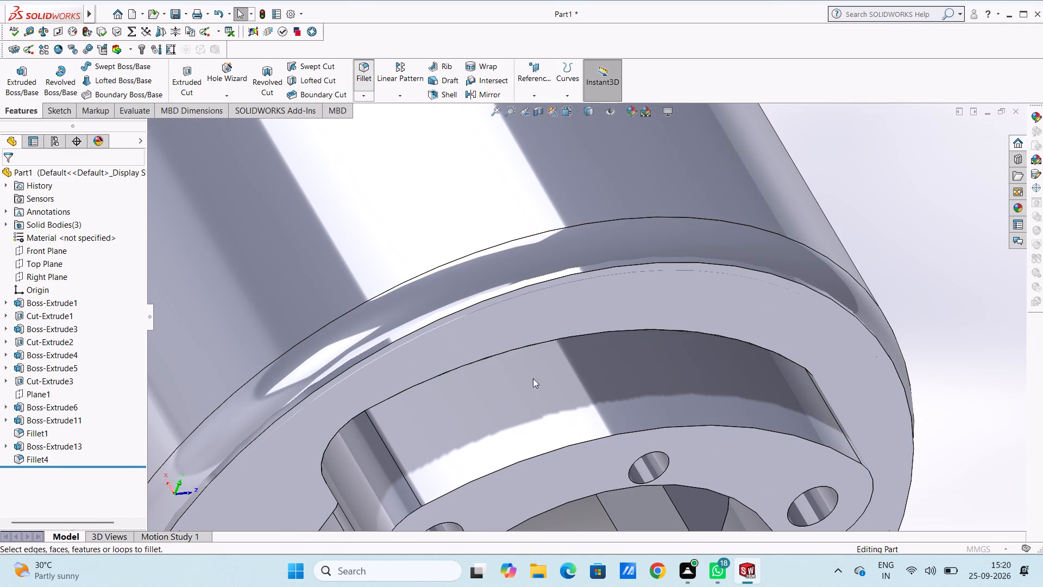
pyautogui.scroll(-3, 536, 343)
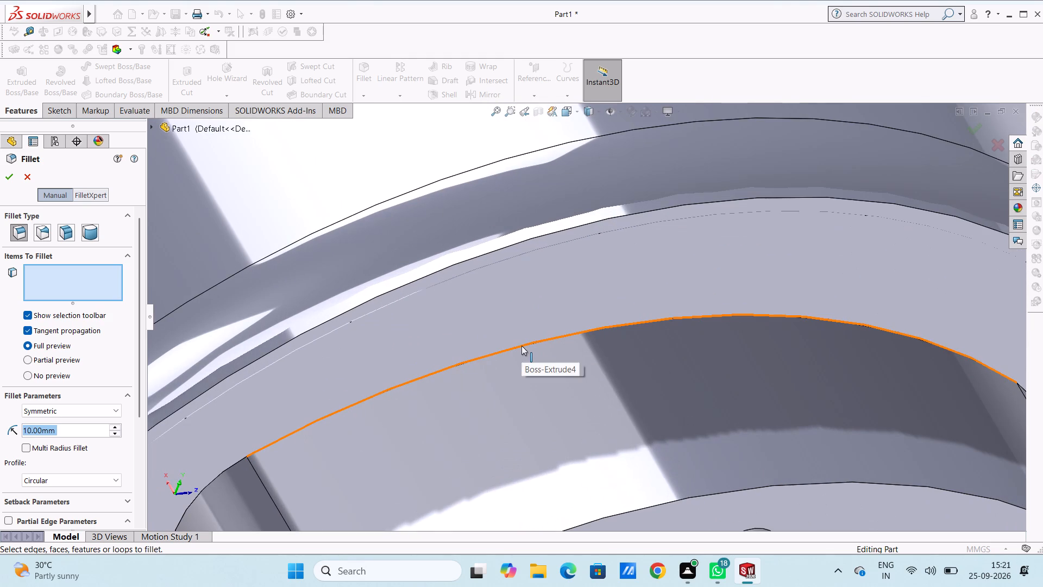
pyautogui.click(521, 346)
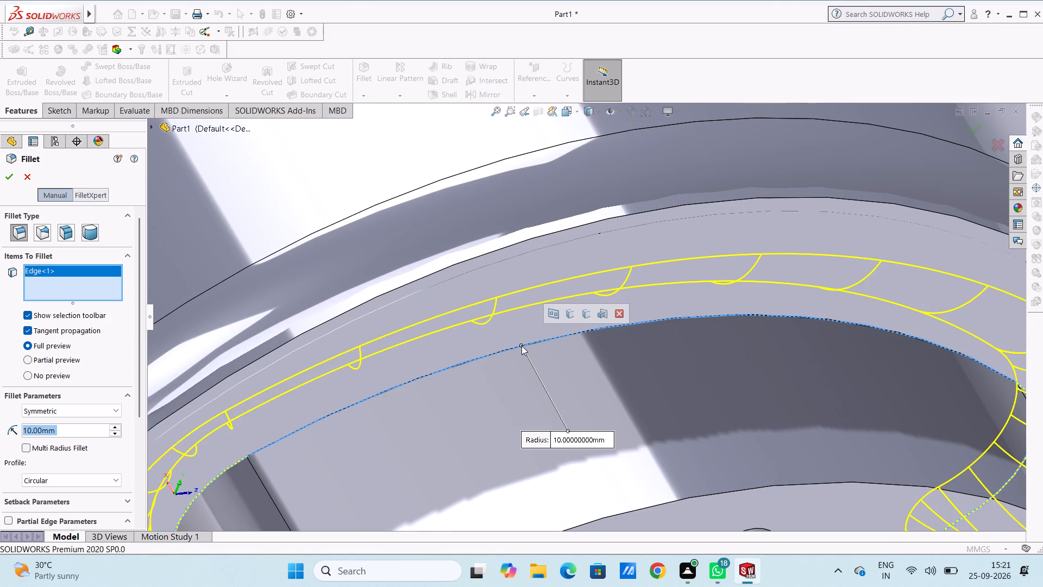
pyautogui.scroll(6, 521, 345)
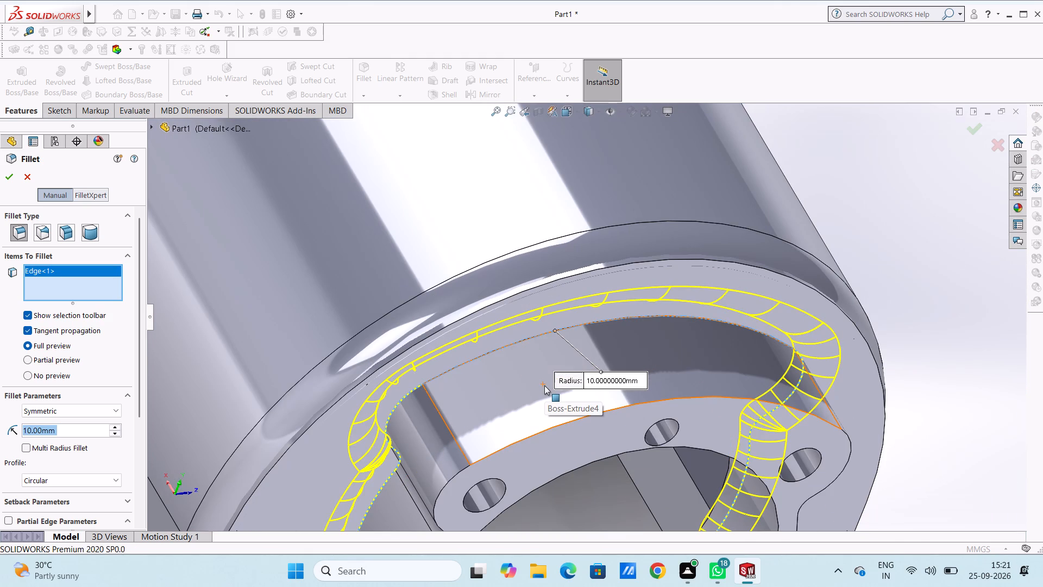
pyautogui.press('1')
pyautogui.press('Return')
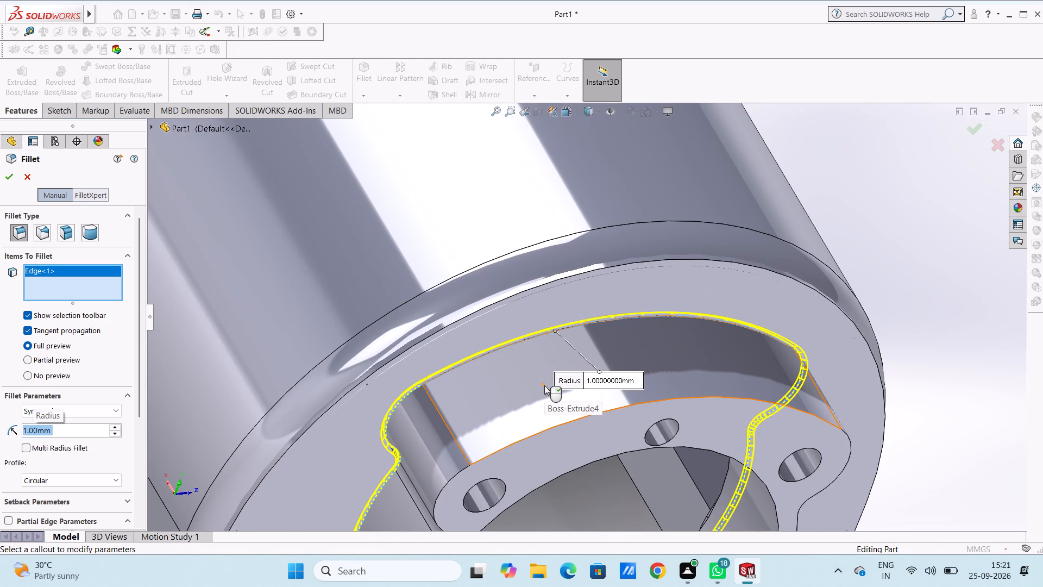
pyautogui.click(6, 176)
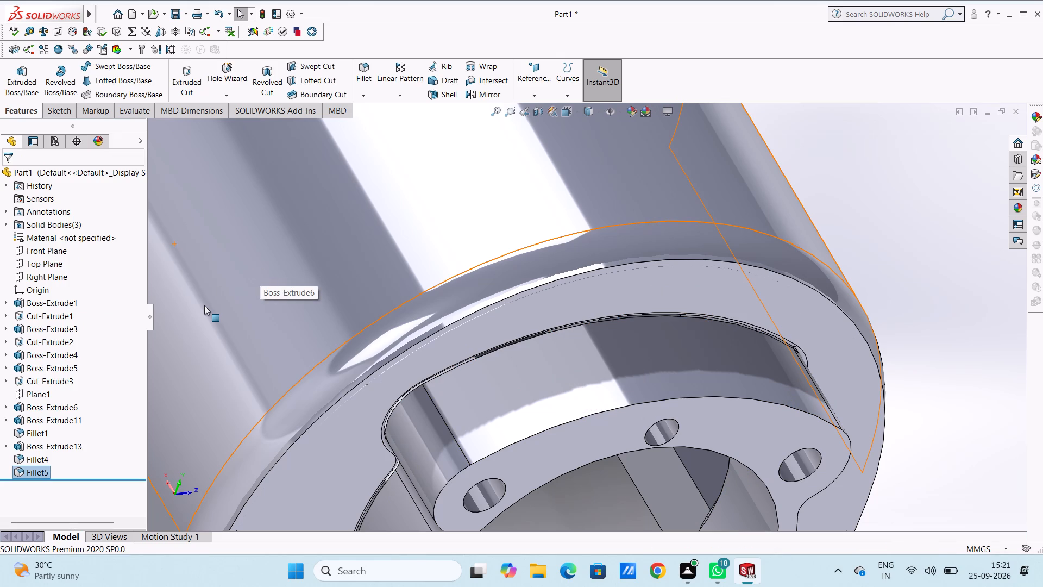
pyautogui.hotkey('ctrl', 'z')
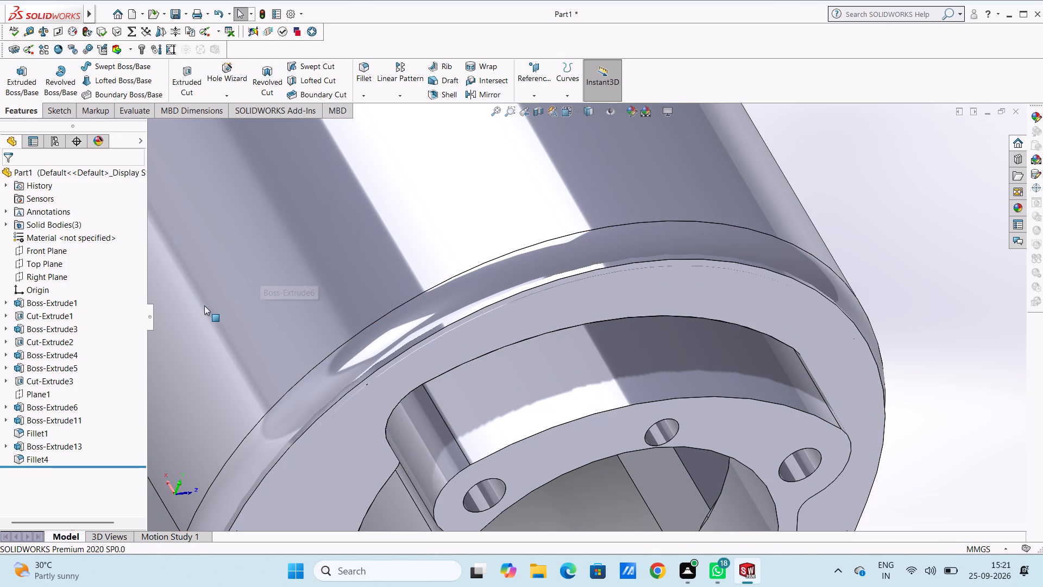
# Examine closely the seam where the end plate's inner edge meets the top of the bracket ring.
pyautogui.scroll(5, 204, 305)
pyautogui.click(791, 336)
pyautogui.scroll(-6, 634, 299)
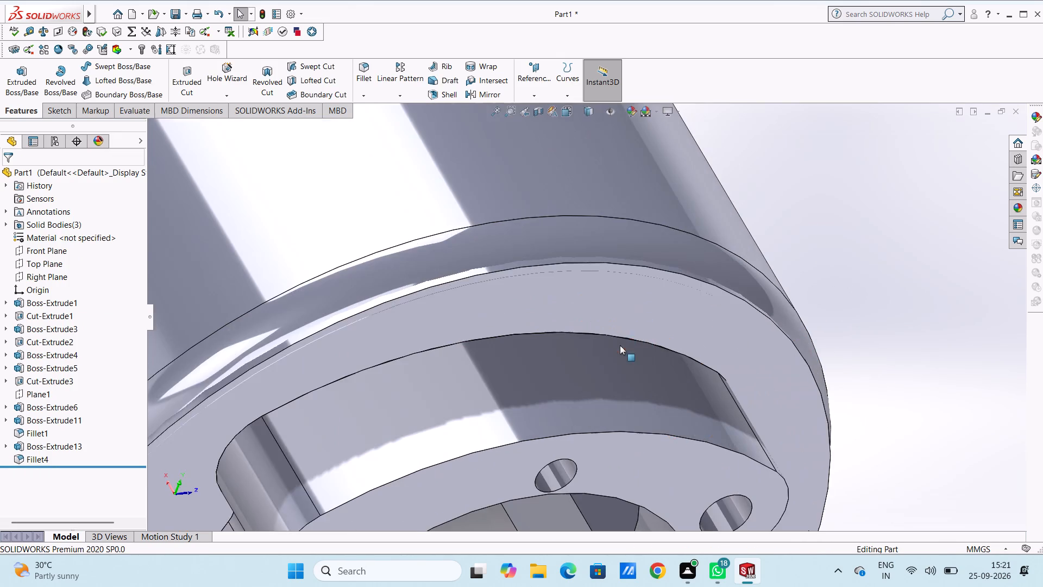
pyautogui.scroll(-7, 497, 358)
pyautogui.scroll(-12, 429, 306)
pyautogui.scroll(5, 466, 370)
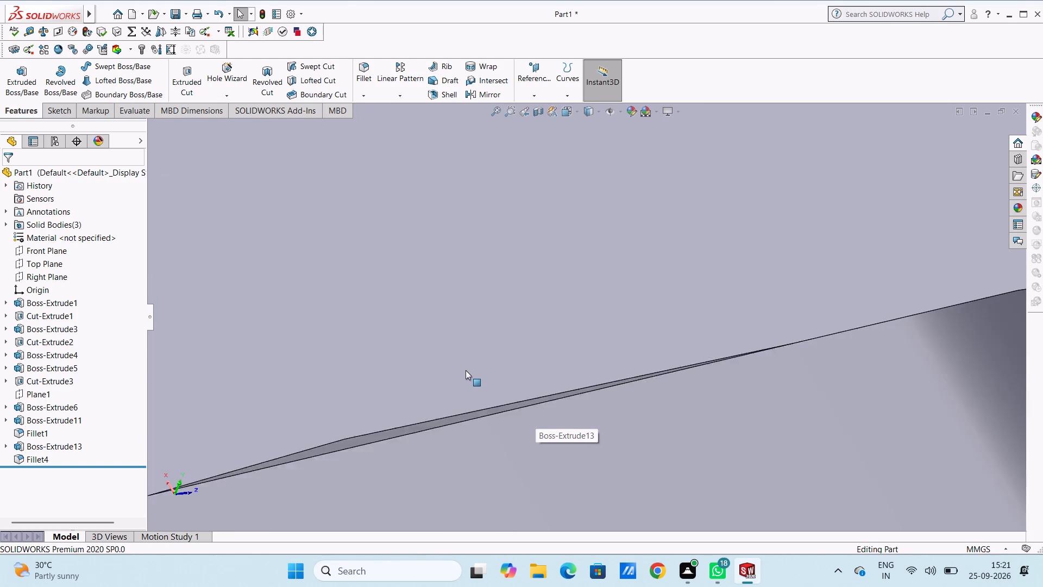
pyautogui.scroll(19, 466, 370)
pyautogui.scroll(5, 466, 369)
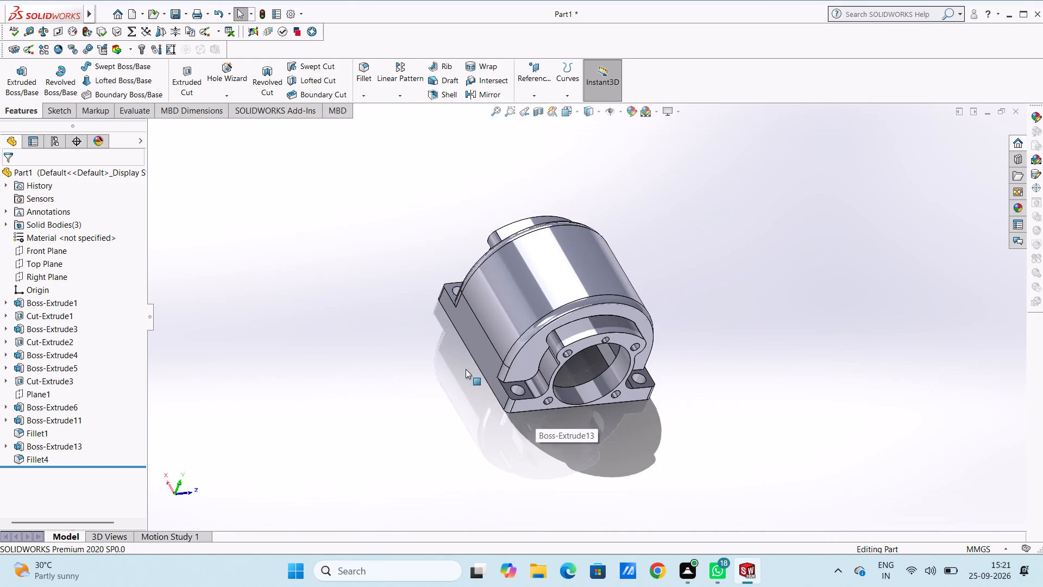
# Review the whole housing from the front, underside, back and isometric directions.
pyautogui.scroll(1, 370, 342)
pyautogui.moveTo(370, 342); pyautogui.dragTo(370, 232, button='middle')
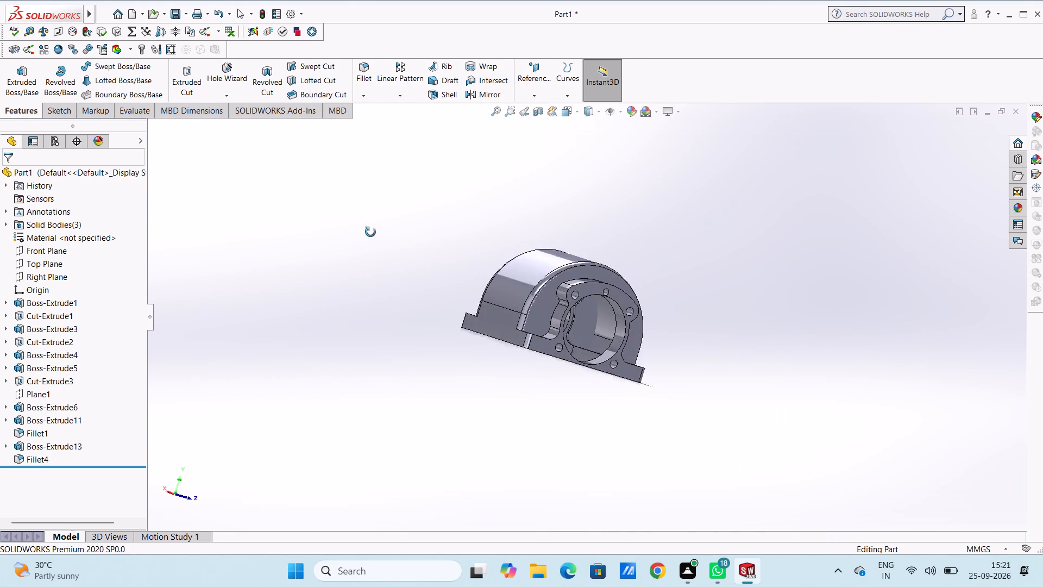
pyautogui.moveTo(370, 232); pyautogui.dragTo(341, 226, button='middle')
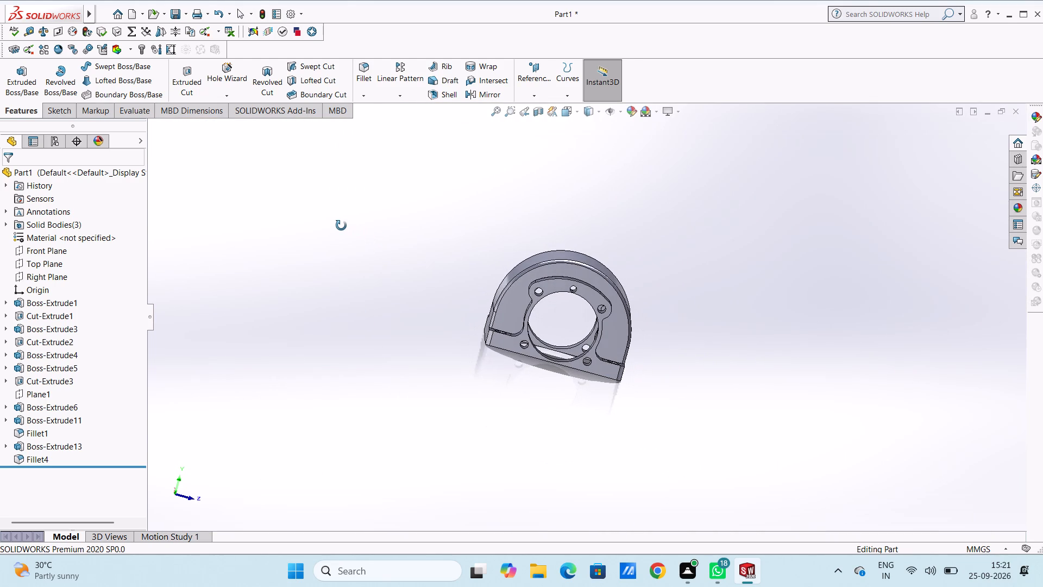
pyautogui.moveTo(341, 226); pyautogui.dragTo(341, 225, button='middle')
pyautogui.moveTo(385, 222); pyautogui.dragTo(443, 210, button='middle')
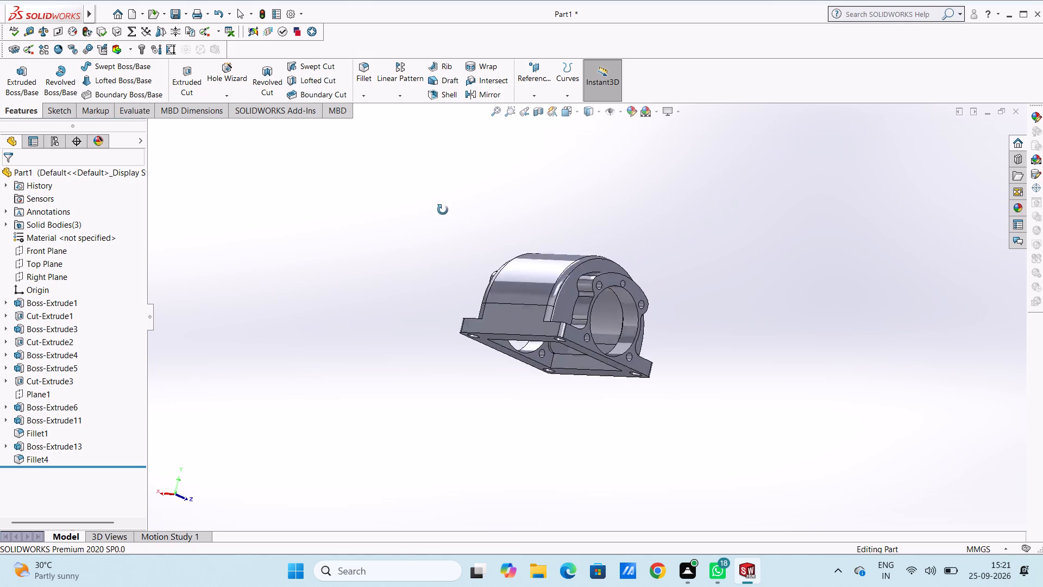
pyautogui.moveTo(443, 210); pyautogui.dragTo(354, 437, button='middle')
pyautogui.scroll(-1, 498, 394)
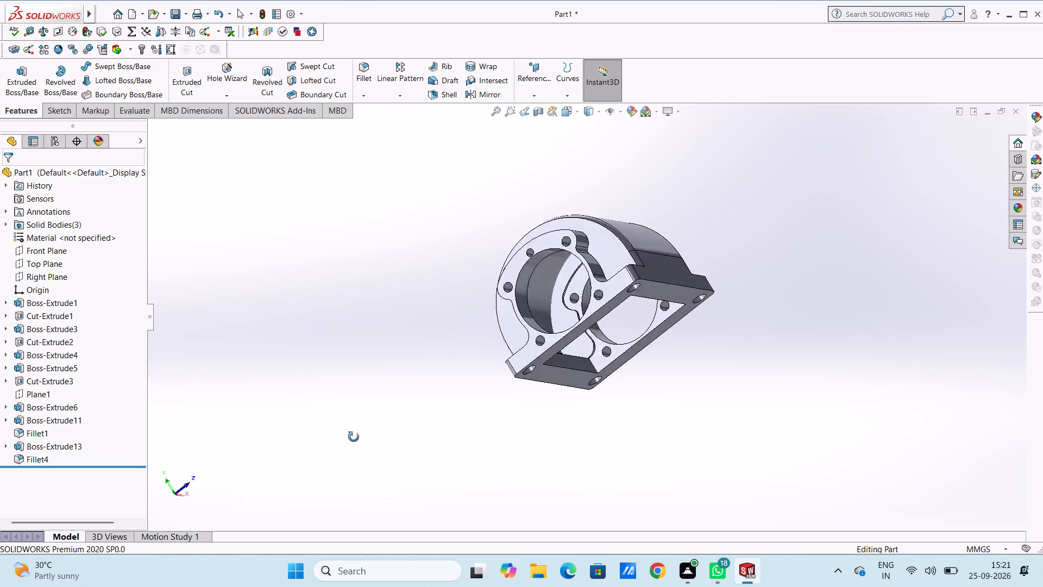
pyautogui.moveTo(354, 437); pyautogui.dragTo(403, 496, button='middle')
pyautogui.hotkey('ctrl', '7')
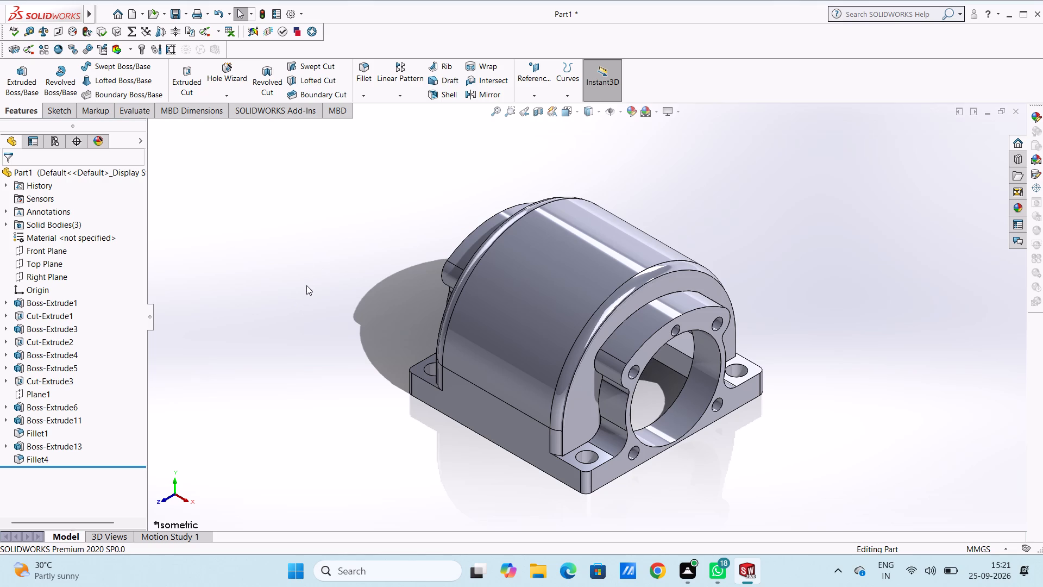
pyautogui.moveTo(304, 252); pyautogui.dragTo(337, 253, button='middle')
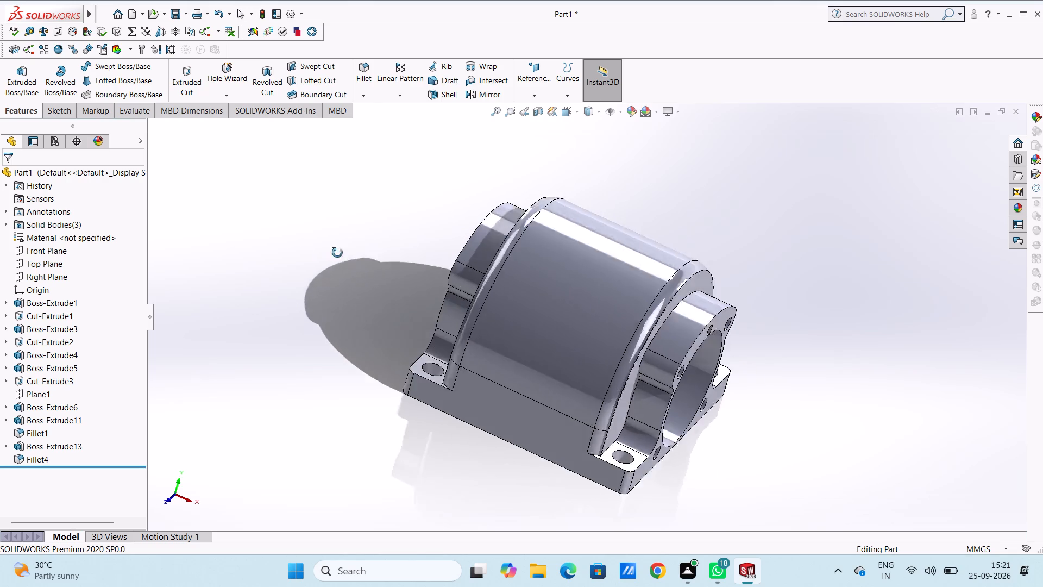
pyautogui.moveTo(337, 253); pyautogui.dragTo(457, 382, button='middle')
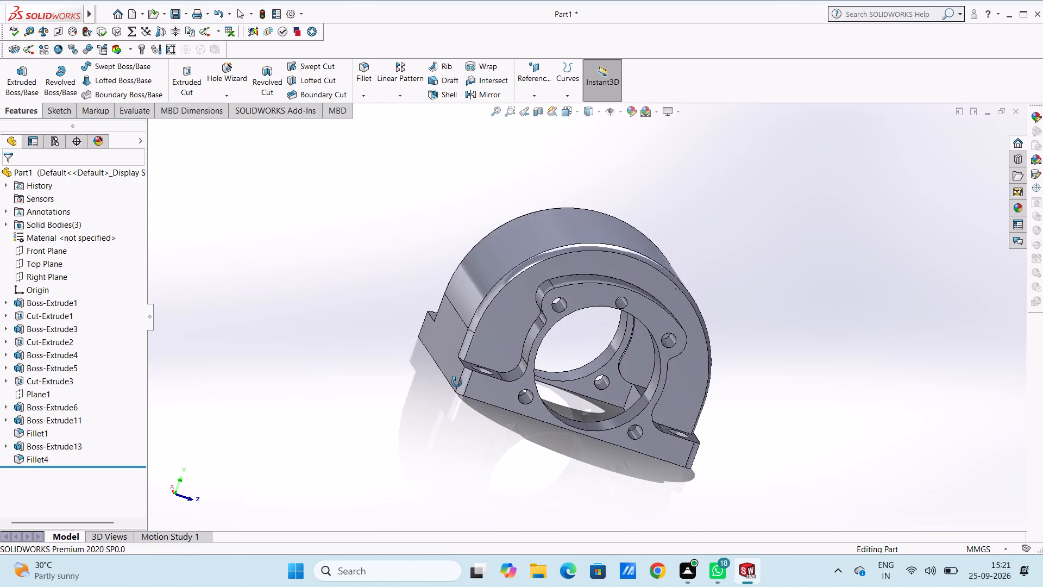
# Inspect the finished housing from all sides, including both ring ends, the open base frame, the interior and the rounded cover.
pyautogui.moveTo(457, 382); pyautogui.dragTo(536, 499, button='middle')
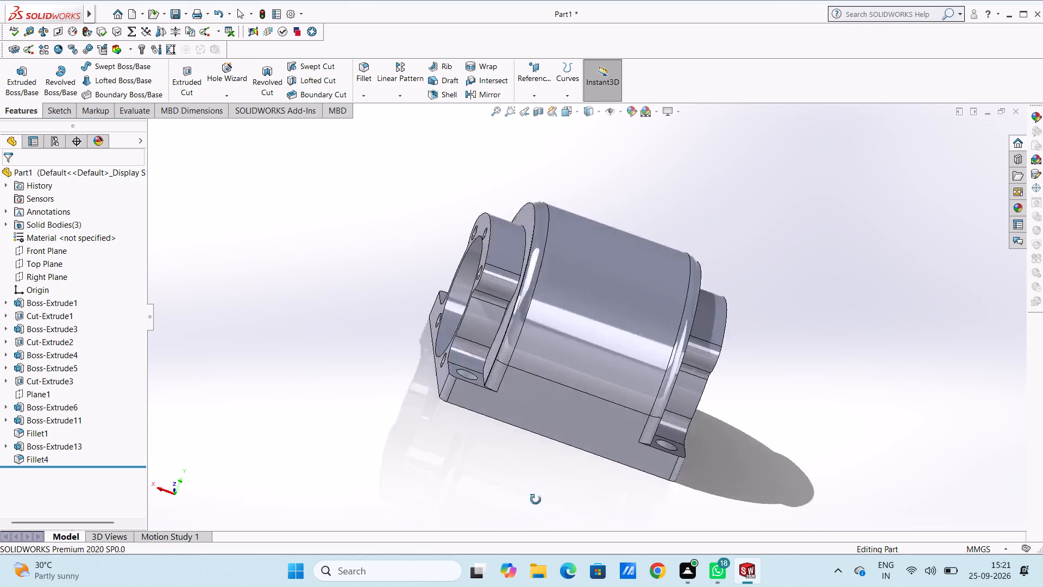
pyautogui.moveTo(536, 499); pyautogui.dragTo(419, 495, button='middle')
pyautogui.moveTo(315, 305); pyautogui.dragTo(579, 348, button='middle')
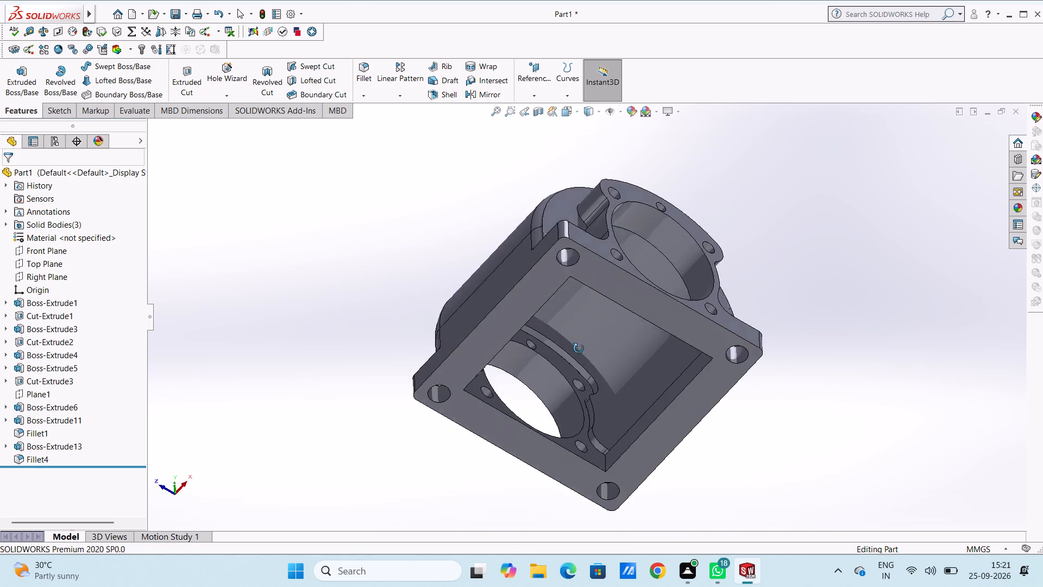
pyautogui.moveTo(579, 348); pyautogui.dragTo(507, 396, button='middle')
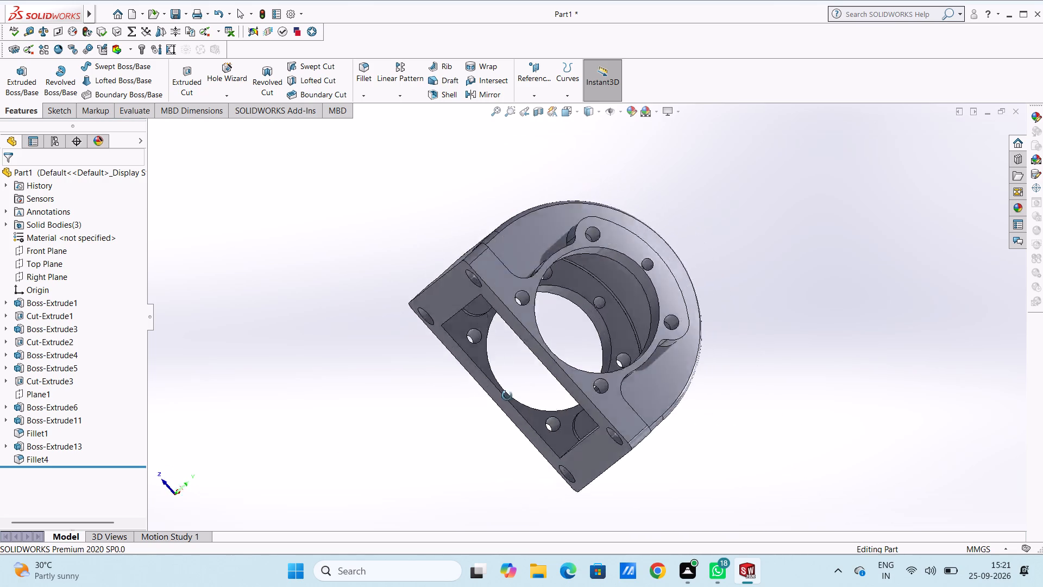
pyautogui.moveTo(507, 396); pyautogui.dragTo(619, 288, button='middle')
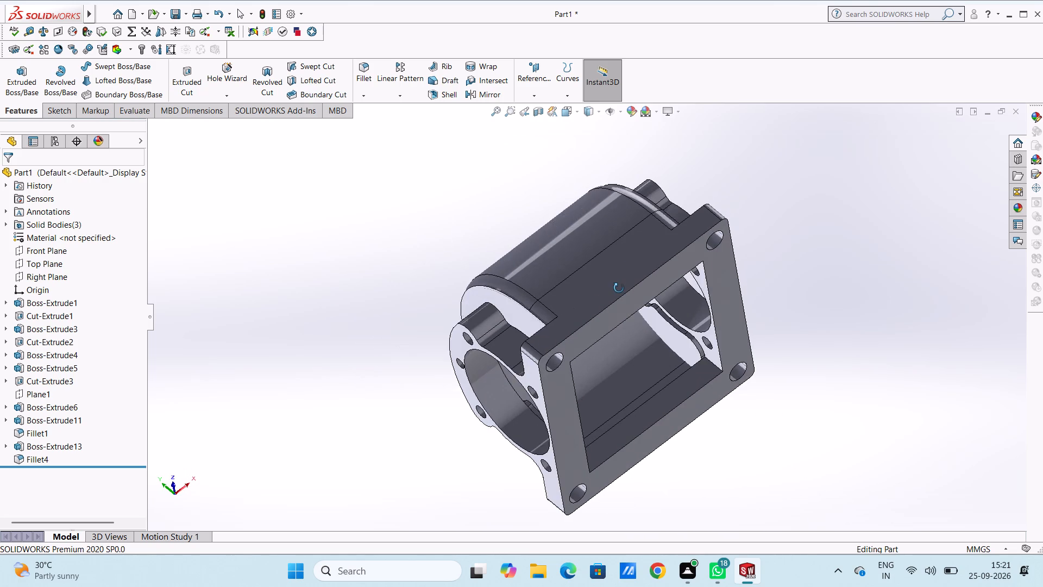
pyautogui.moveTo(619, 288); pyautogui.dragTo(600, 279, button='middle')
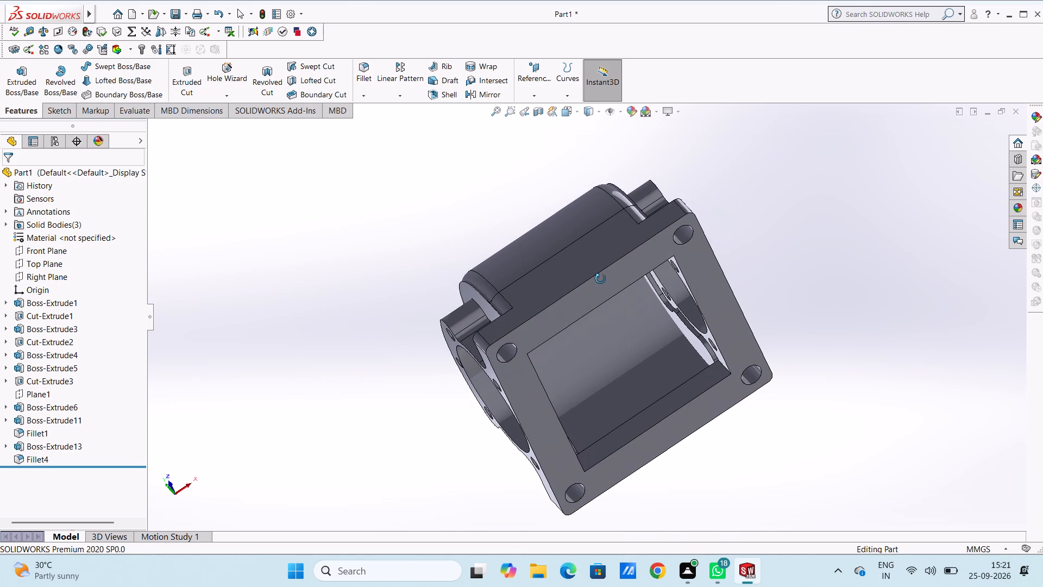
pyautogui.moveTo(600, 279); pyautogui.dragTo(560, 303, button='middle')
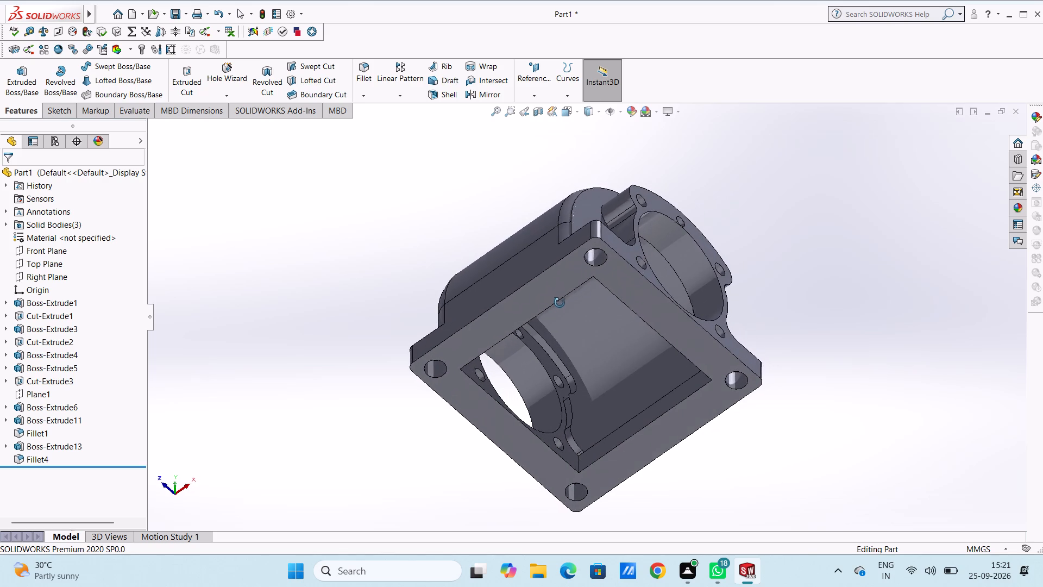
pyautogui.moveTo(560, 303); pyautogui.dragTo(509, 342, button='middle')
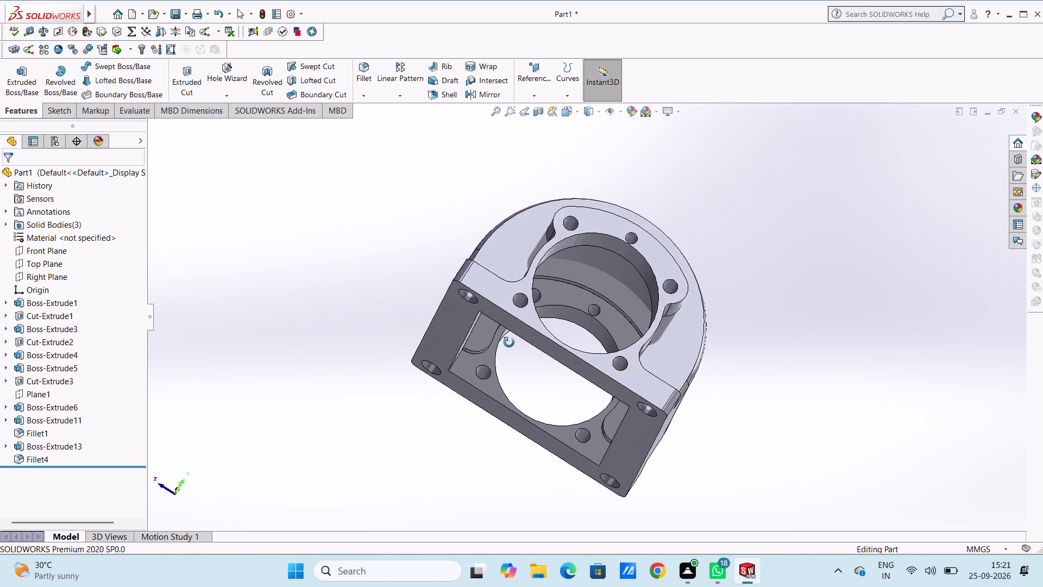
pyautogui.moveTo(509, 342); pyautogui.dragTo(442, 396, button='middle')
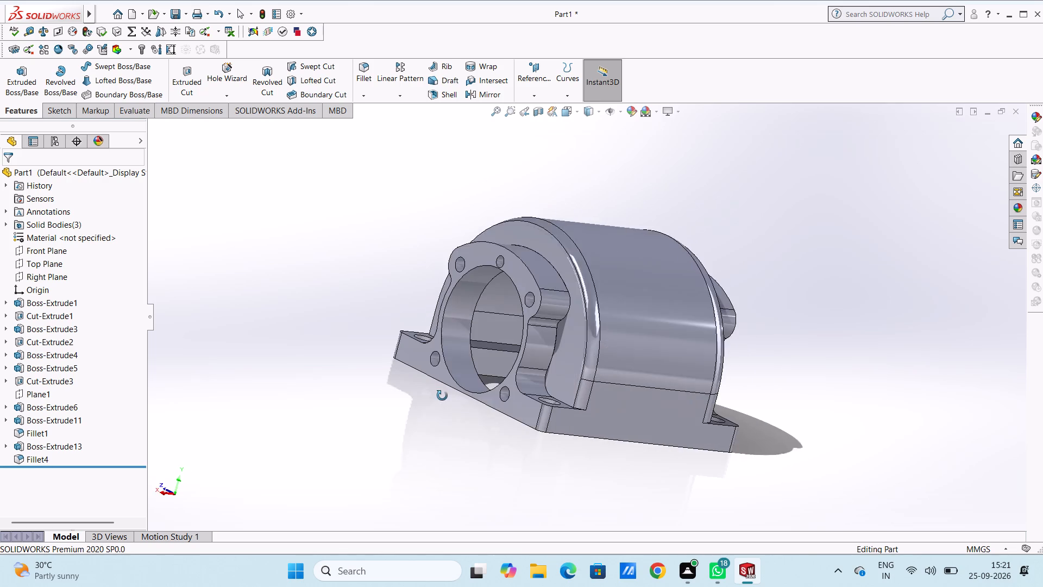
pyautogui.moveTo(442, 396); pyautogui.dragTo(419, 215, button='middle')
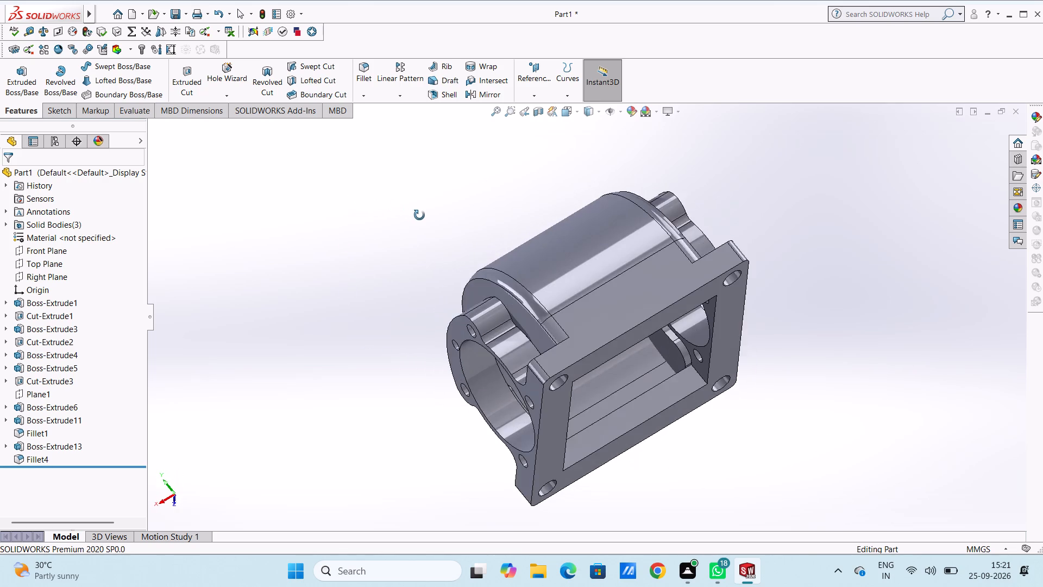
pyautogui.moveTo(419, 215); pyautogui.dragTo(390, 342, button='middle')
pyautogui.scroll(-1, 412, 216)
pyautogui.scroll(3, 375, 347)
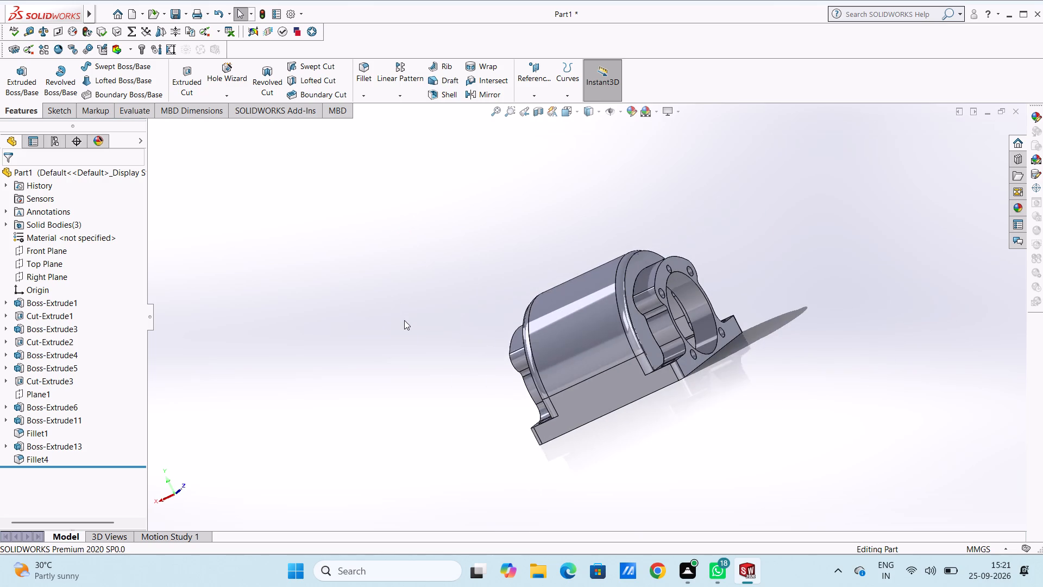
pyautogui.moveTo(405, 322); pyautogui.dragTo(448, 413, button='middle')
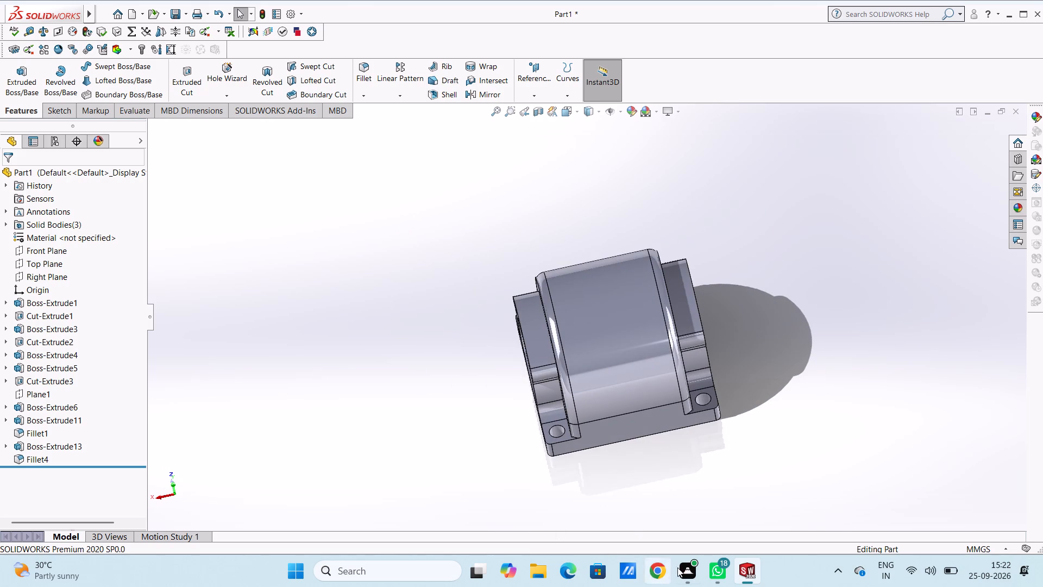
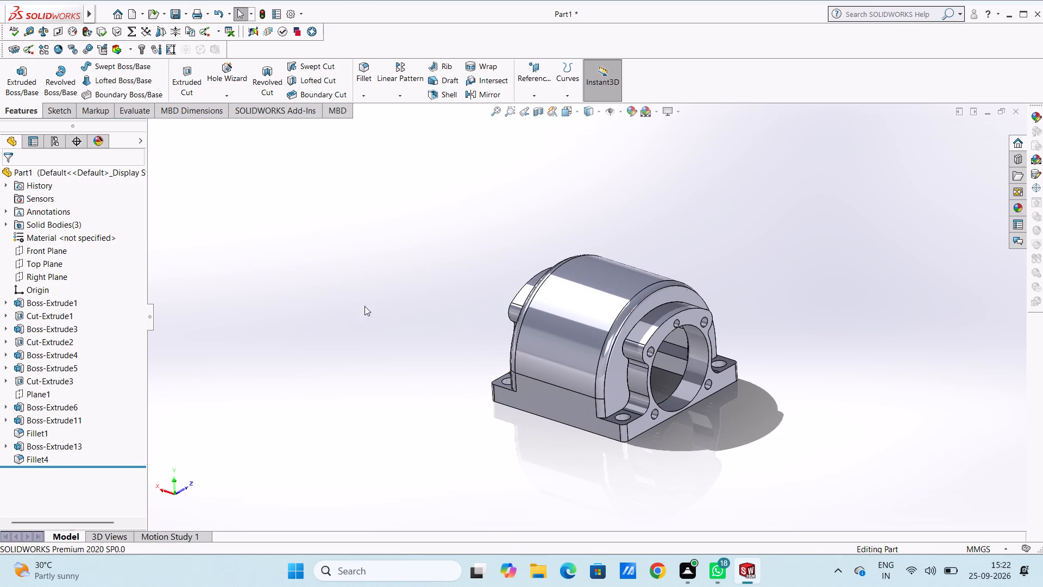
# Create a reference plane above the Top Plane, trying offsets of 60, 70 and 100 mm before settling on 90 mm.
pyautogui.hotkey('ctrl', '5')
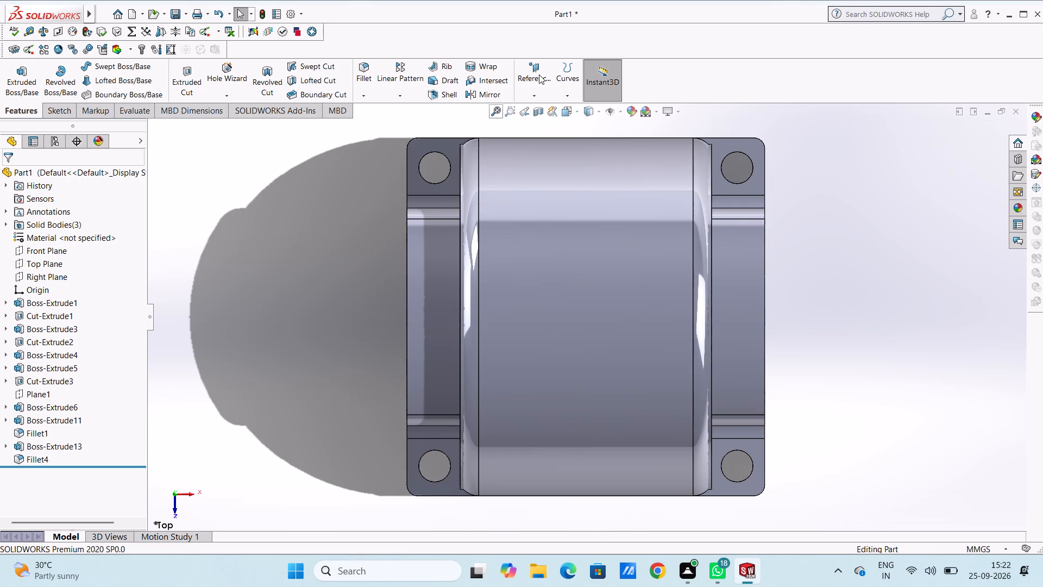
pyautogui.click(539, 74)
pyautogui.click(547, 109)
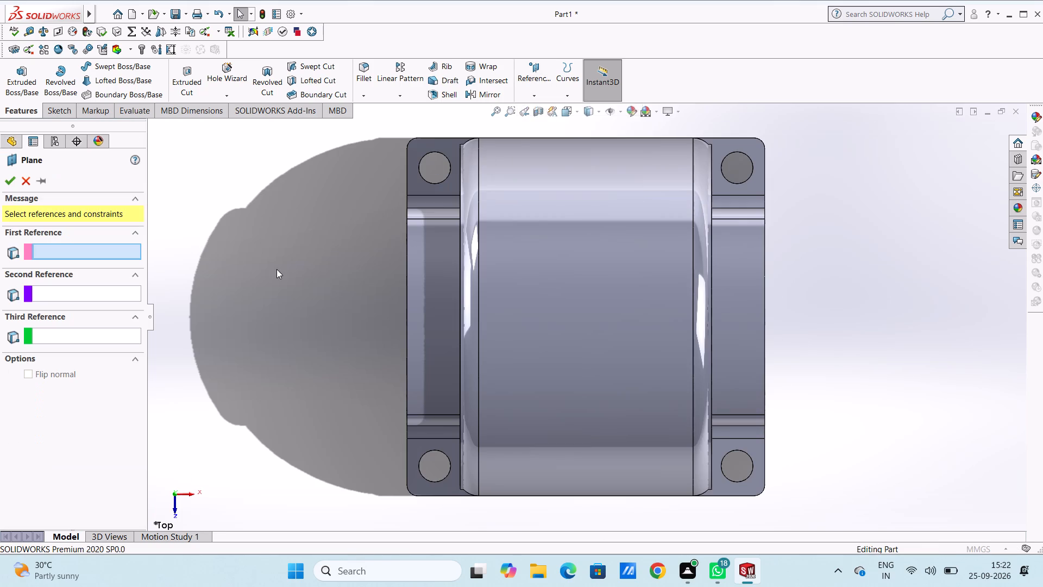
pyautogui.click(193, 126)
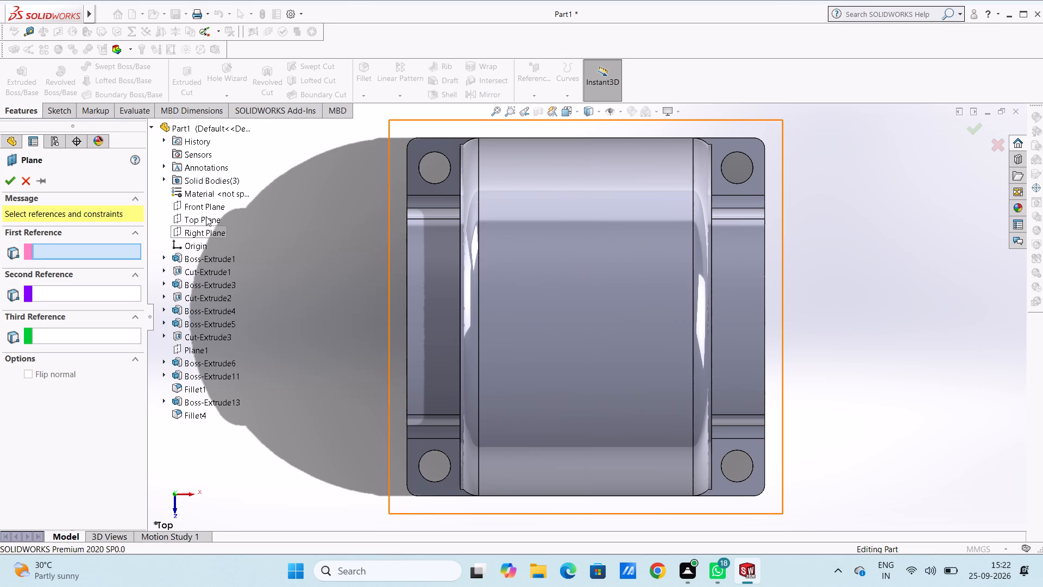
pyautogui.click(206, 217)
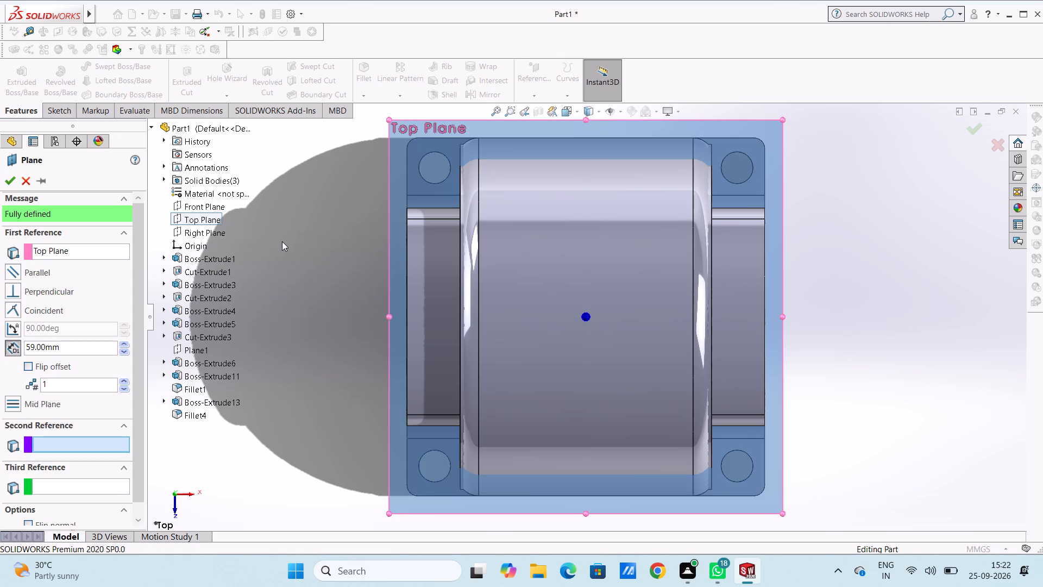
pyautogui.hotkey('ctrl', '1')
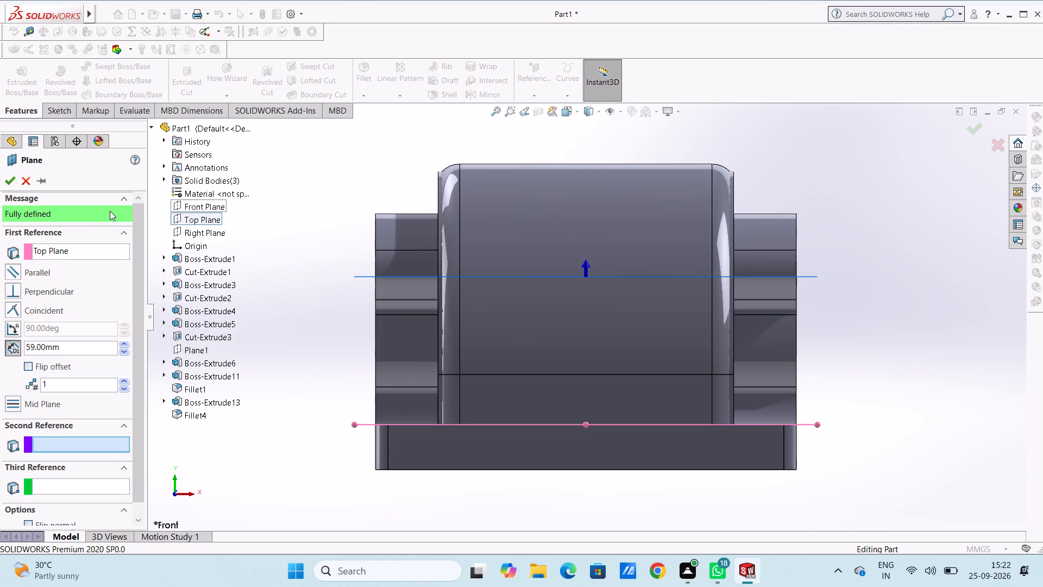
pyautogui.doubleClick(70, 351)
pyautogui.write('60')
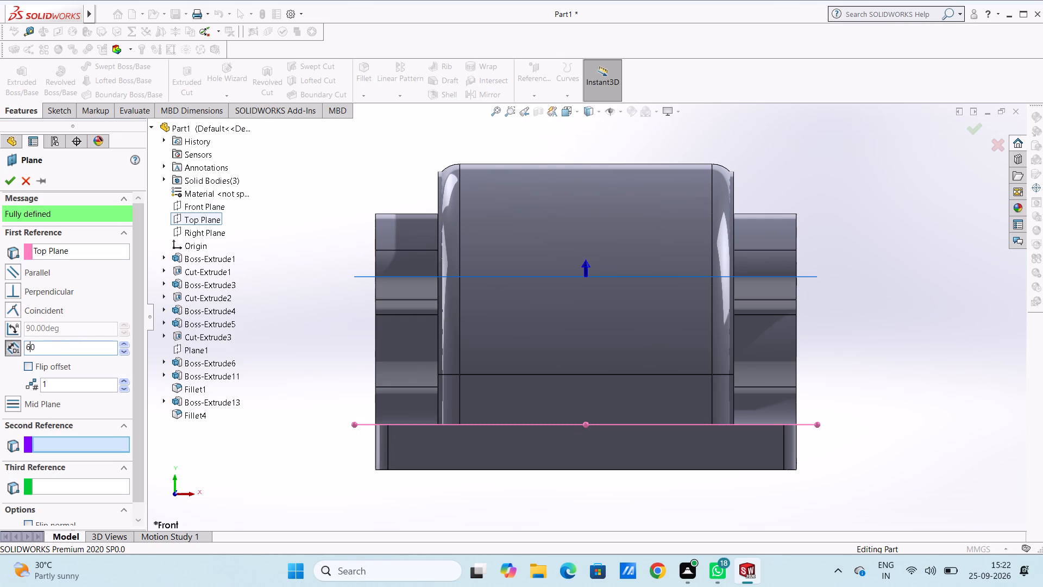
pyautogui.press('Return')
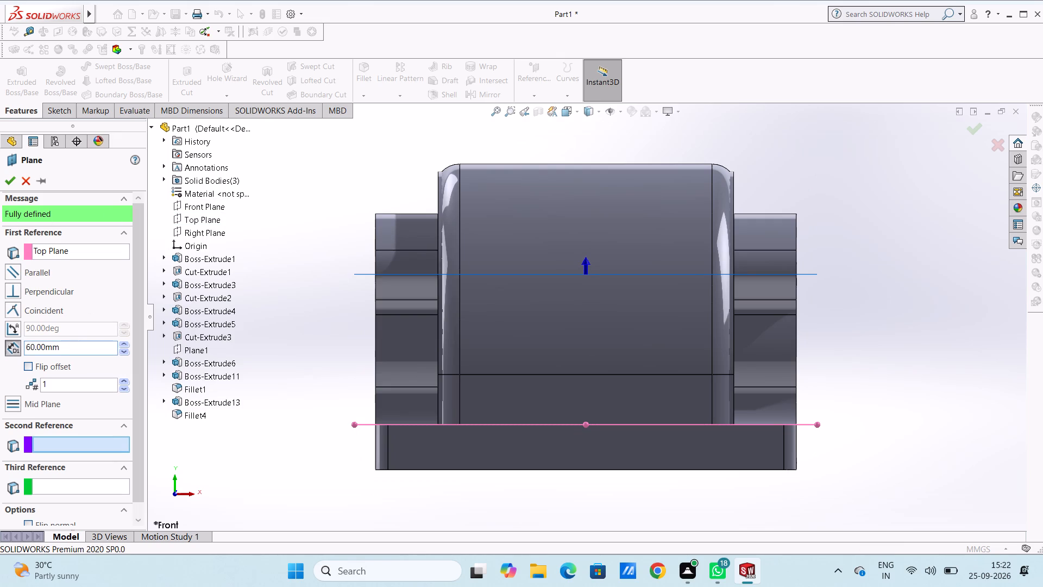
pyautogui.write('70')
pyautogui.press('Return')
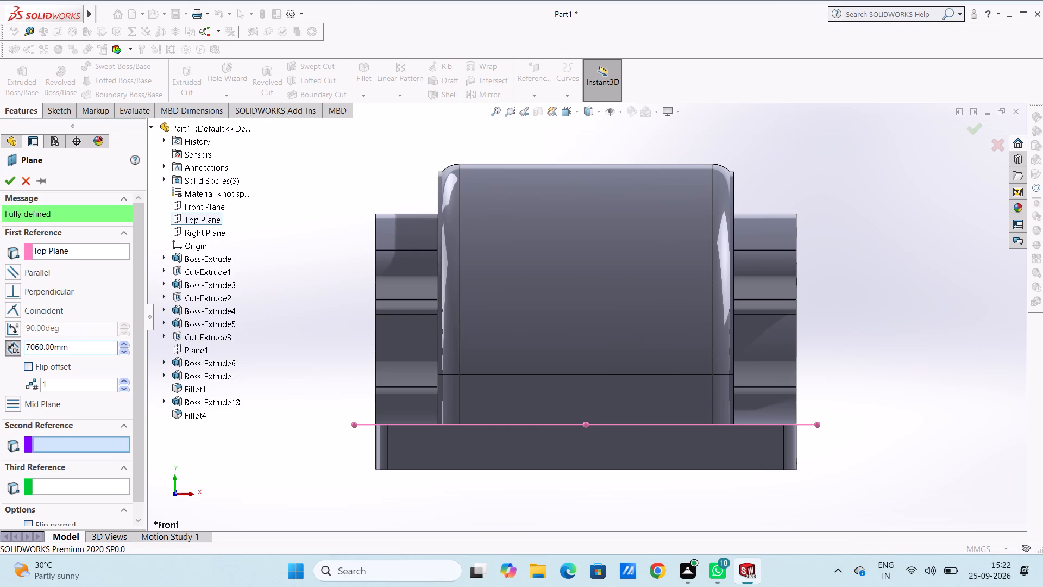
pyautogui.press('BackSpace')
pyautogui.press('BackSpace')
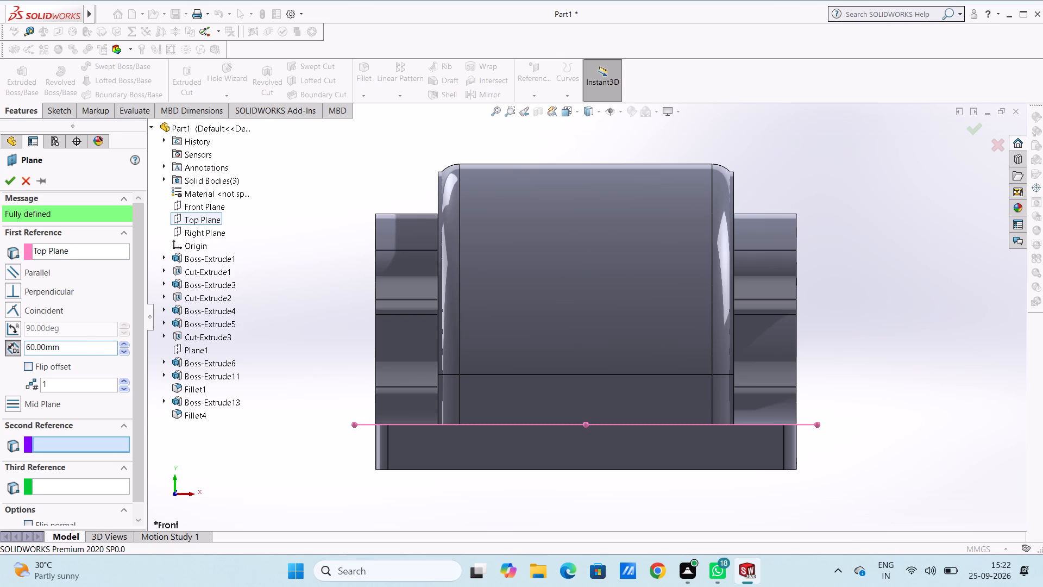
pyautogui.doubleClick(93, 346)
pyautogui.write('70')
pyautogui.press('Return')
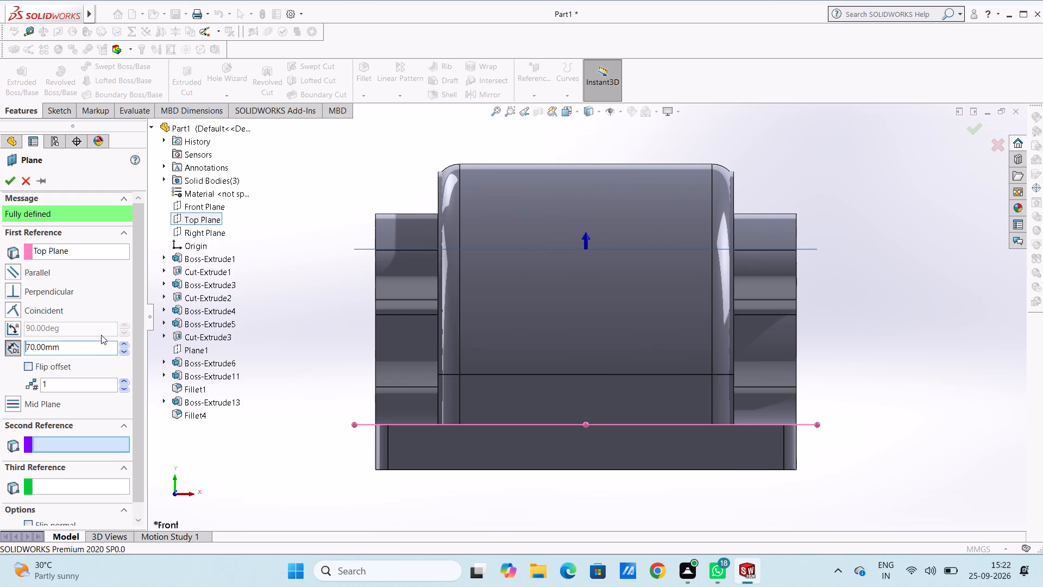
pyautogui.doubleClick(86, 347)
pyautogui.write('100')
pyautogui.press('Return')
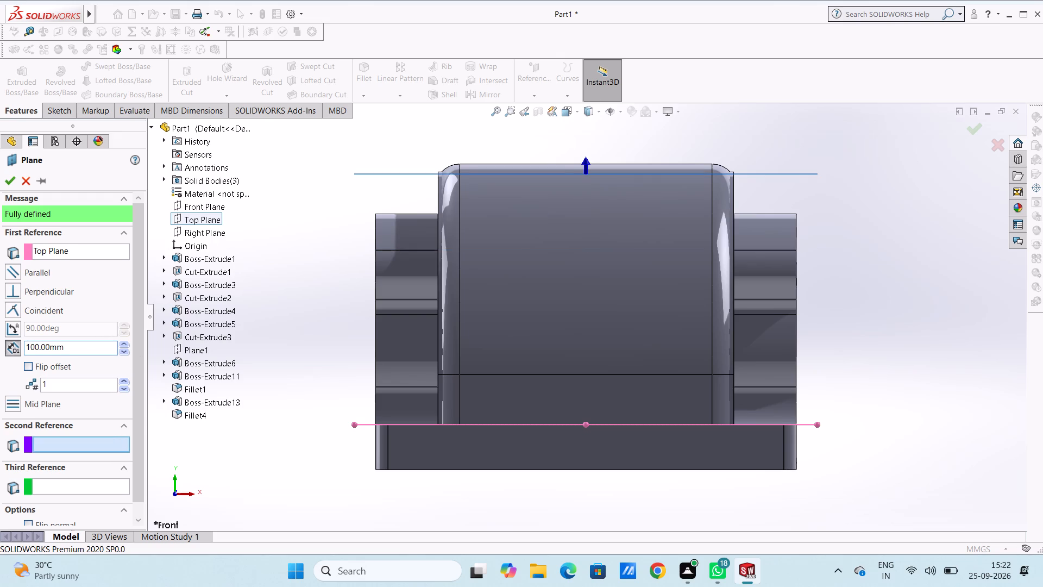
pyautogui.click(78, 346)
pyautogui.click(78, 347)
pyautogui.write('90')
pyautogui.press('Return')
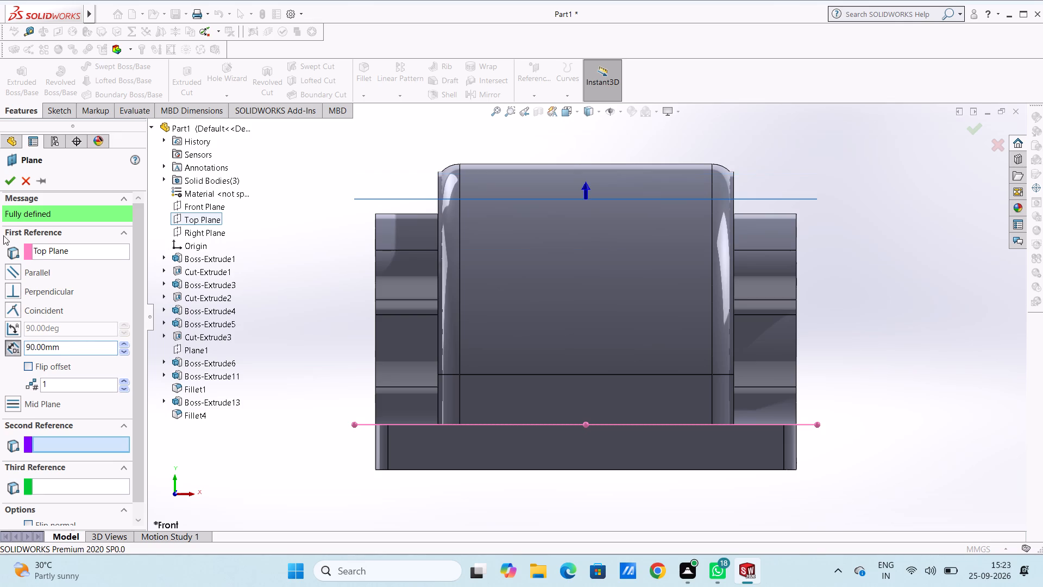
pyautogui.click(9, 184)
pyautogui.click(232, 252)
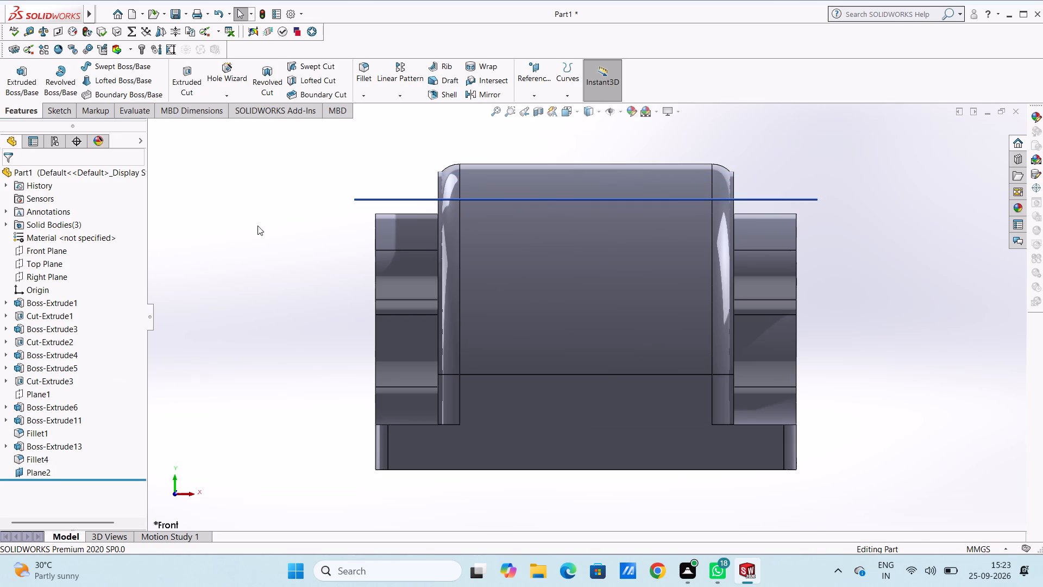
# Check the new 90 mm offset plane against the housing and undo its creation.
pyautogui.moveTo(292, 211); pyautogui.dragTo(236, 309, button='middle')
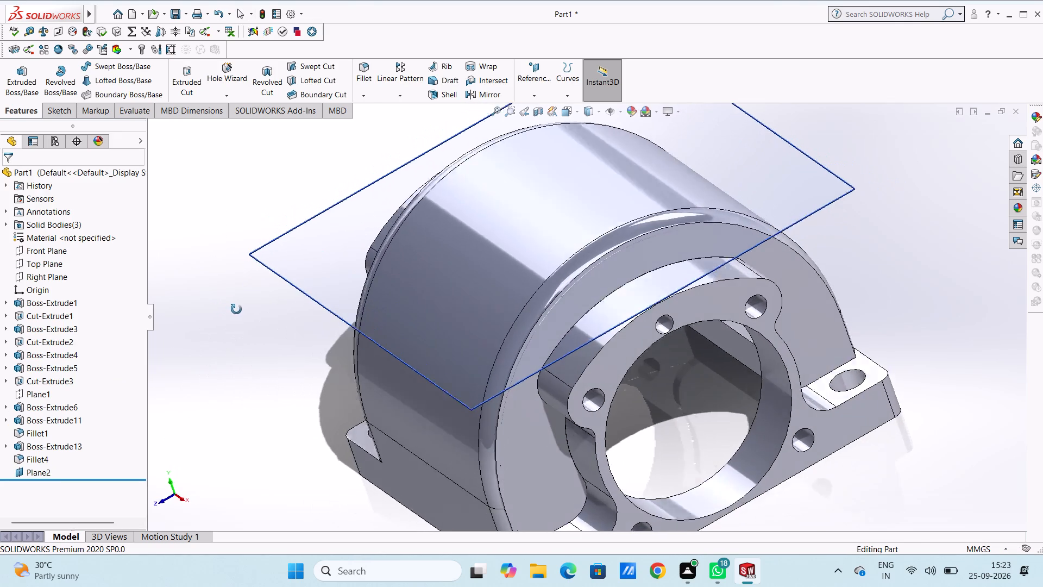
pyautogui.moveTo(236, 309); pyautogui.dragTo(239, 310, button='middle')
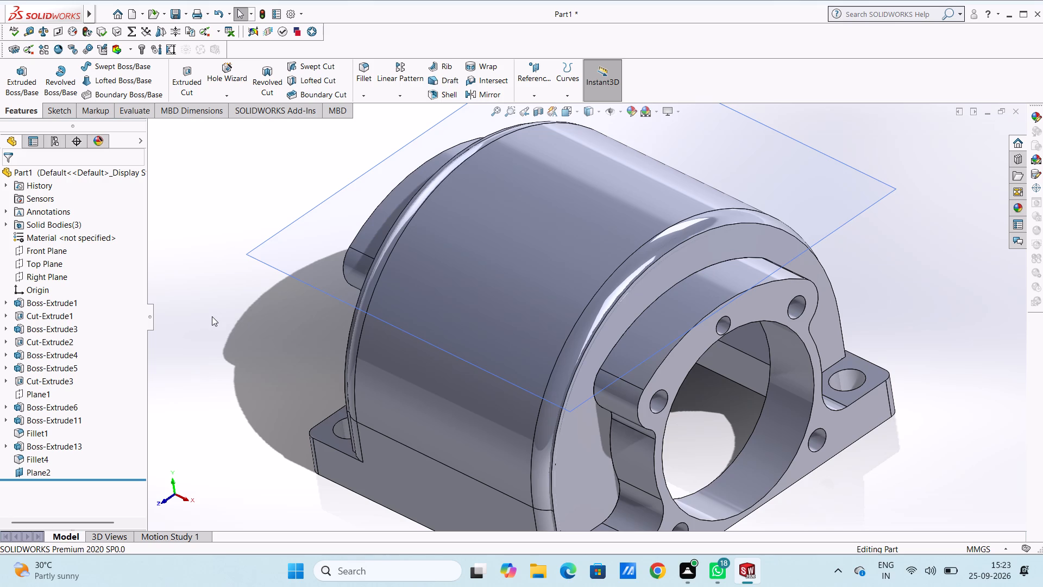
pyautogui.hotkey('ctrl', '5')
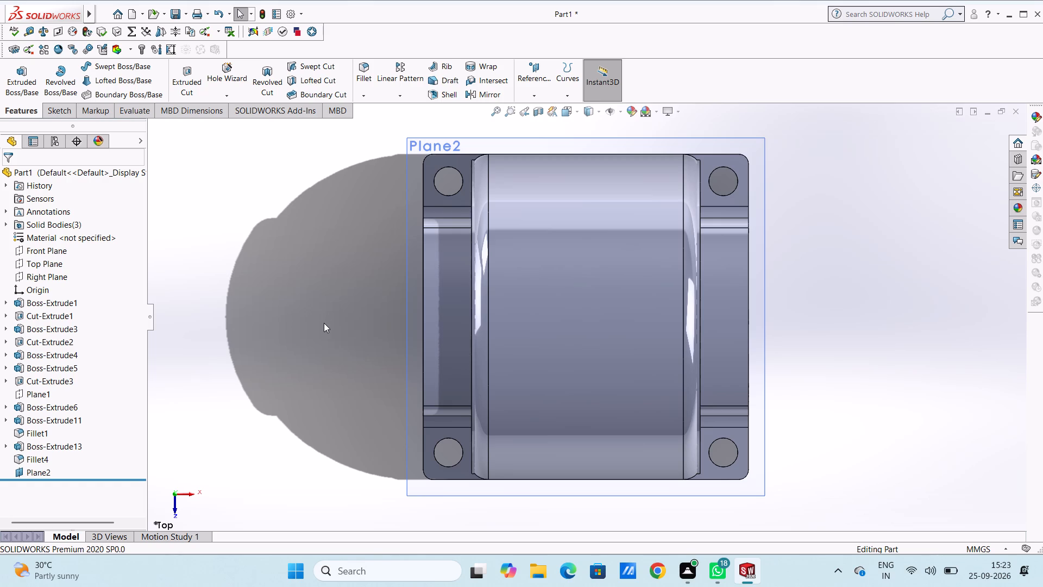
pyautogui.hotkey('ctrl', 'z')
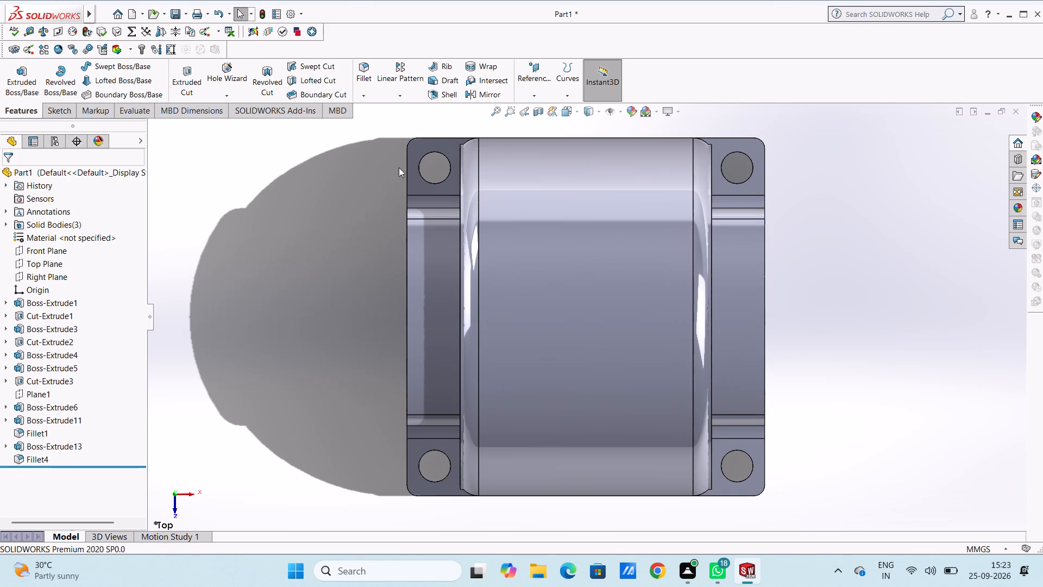
# Create a reference plane from the Right Plane with a 0 mm offset, through the middle of the housing.
pyautogui.click(532, 69)
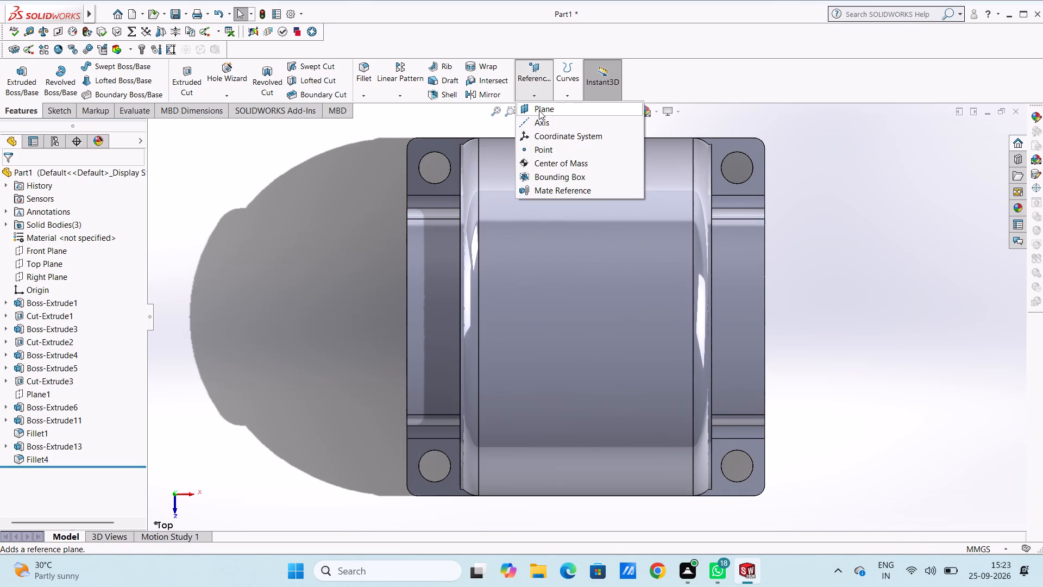
pyautogui.click(539, 110)
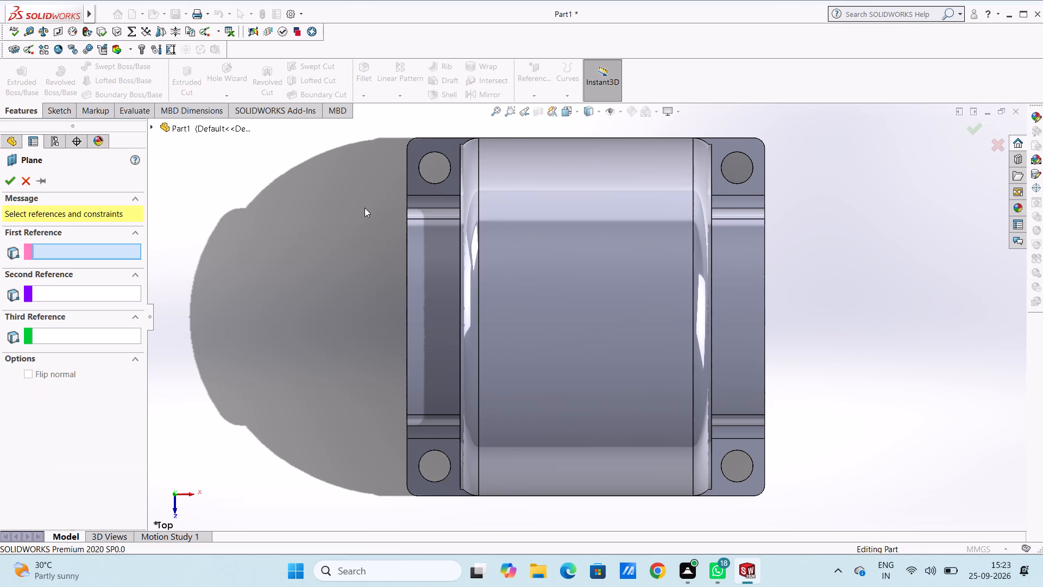
pyautogui.click(183, 124)
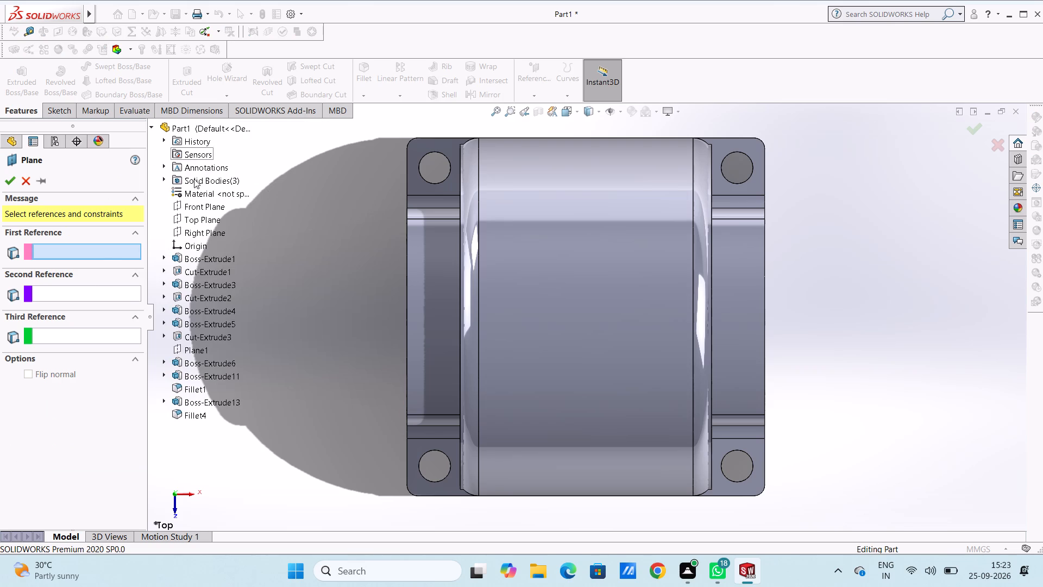
pyautogui.click(203, 228)
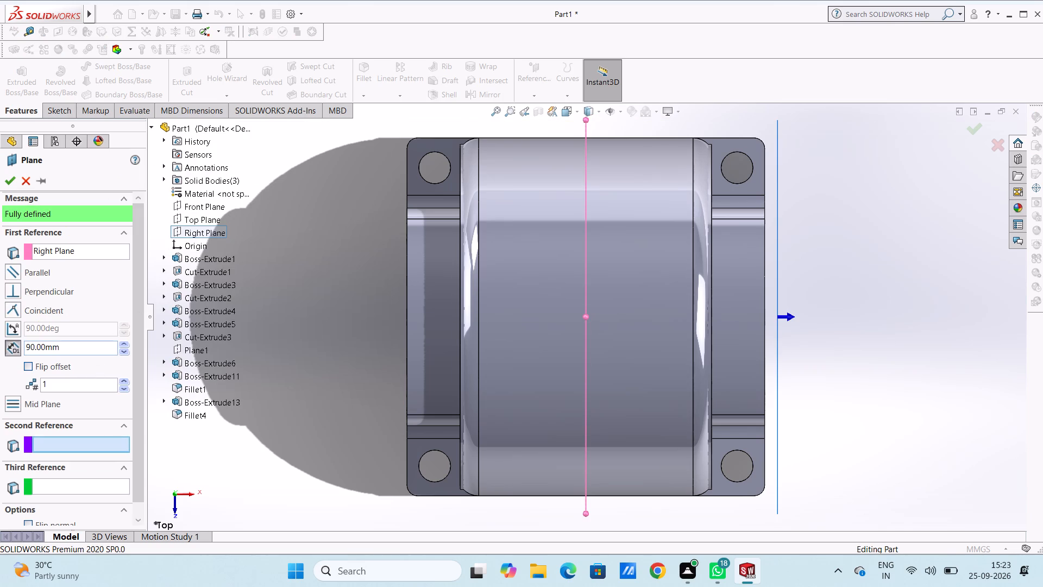
pyautogui.doubleClick(90, 347)
pyautogui.press('0')
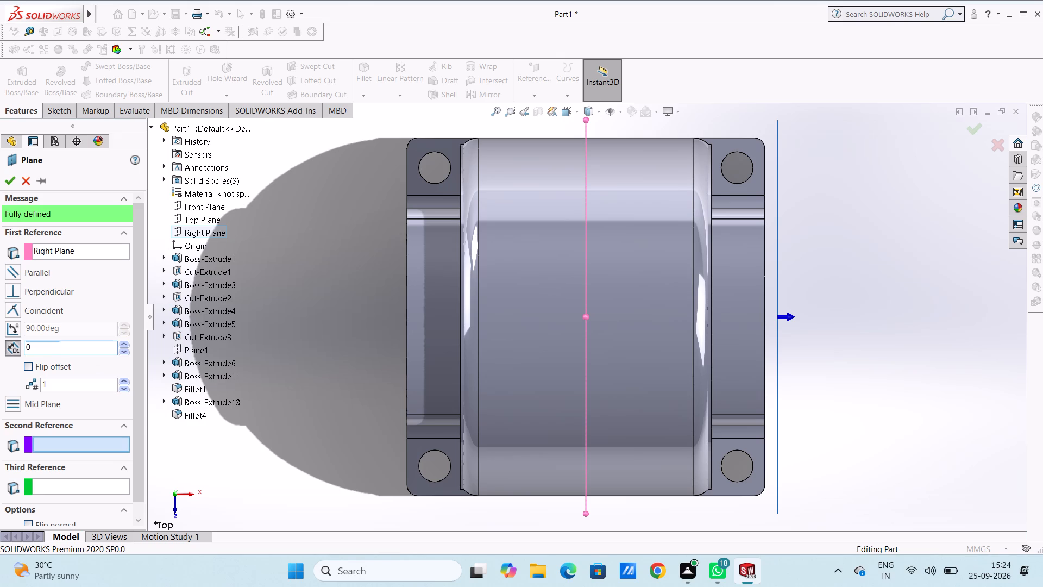
pyautogui.press('Return')
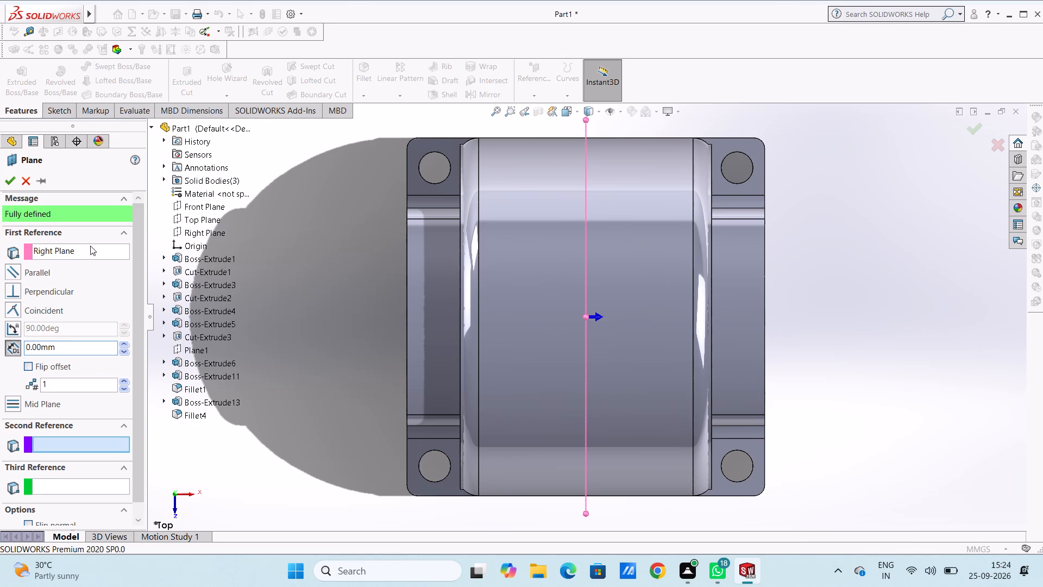
pyautogui.click(7, 181)
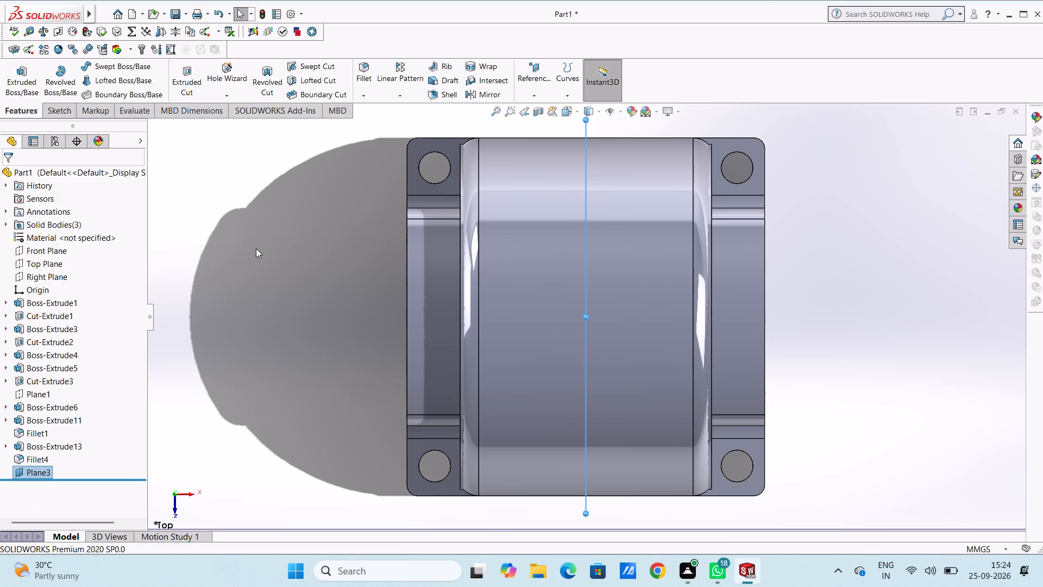
pyautogui.click(256, 248)
# Open a new sketch on the 0 mm offset plane, seen from the right side of the housing.
pyautogui.hotkey('ctrl', '3')
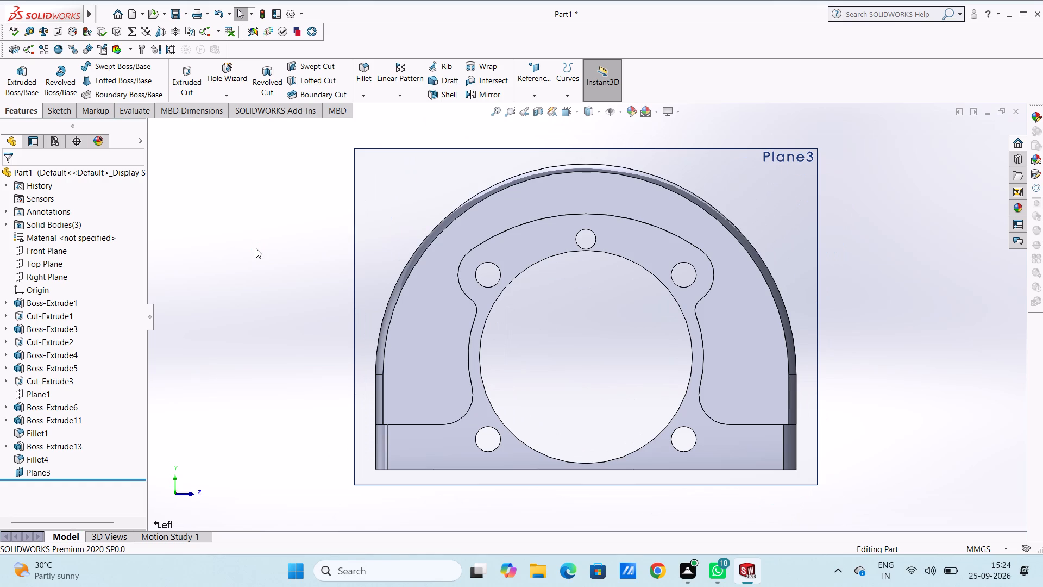
pyautogui.scroll(3, 256, 248)
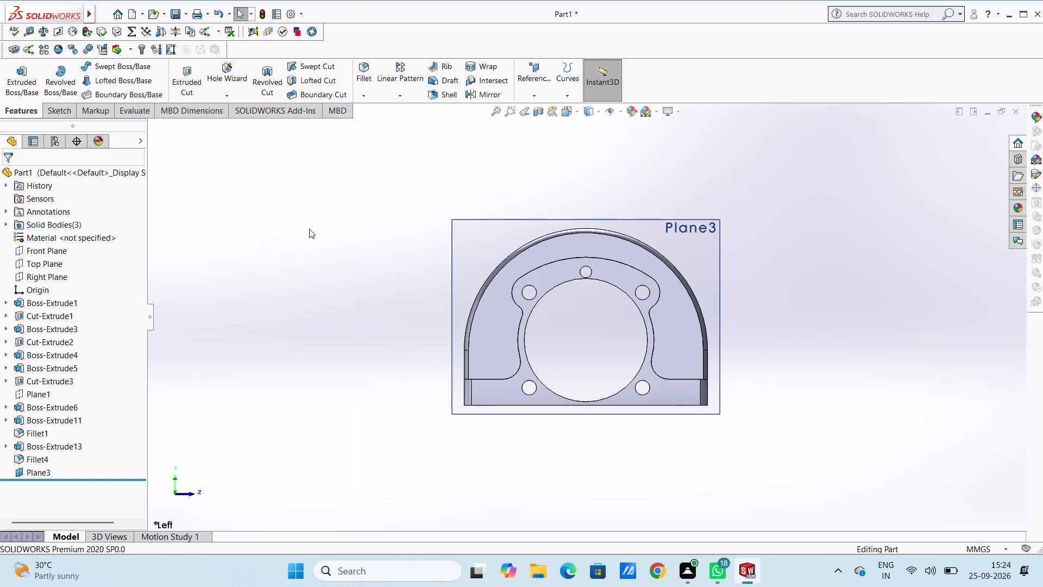
pyautogui.hotkey('ctrl', '4')
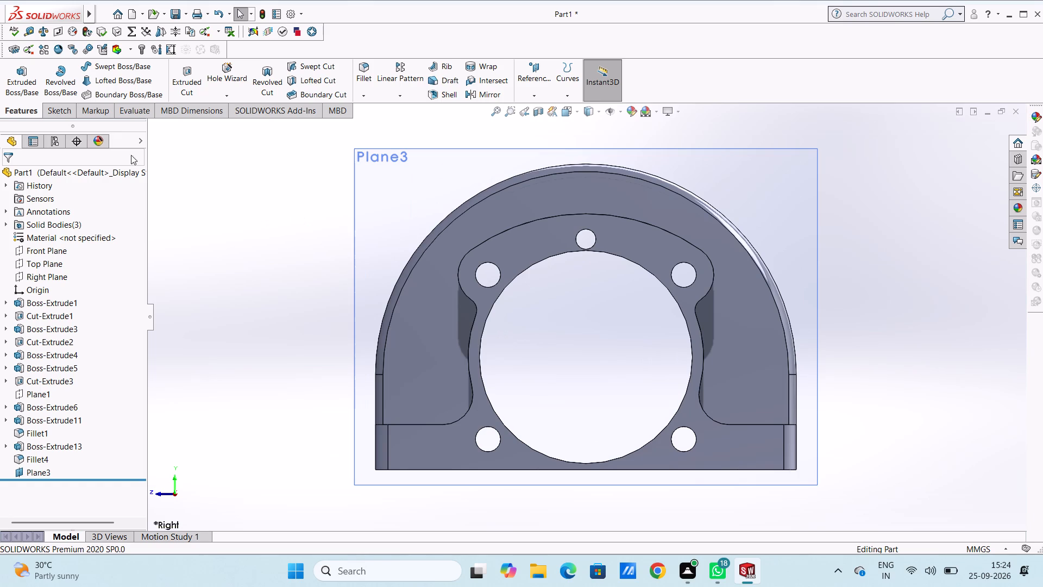
pyautogui.click(430, 172)
pyautogui.click(480, 139)
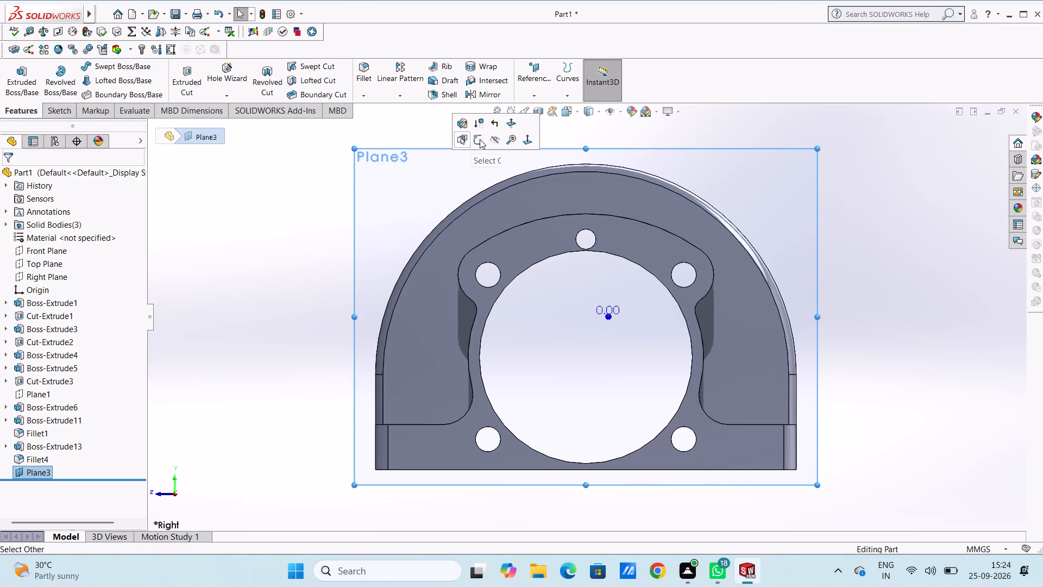
pyautogui.click(326, 201)
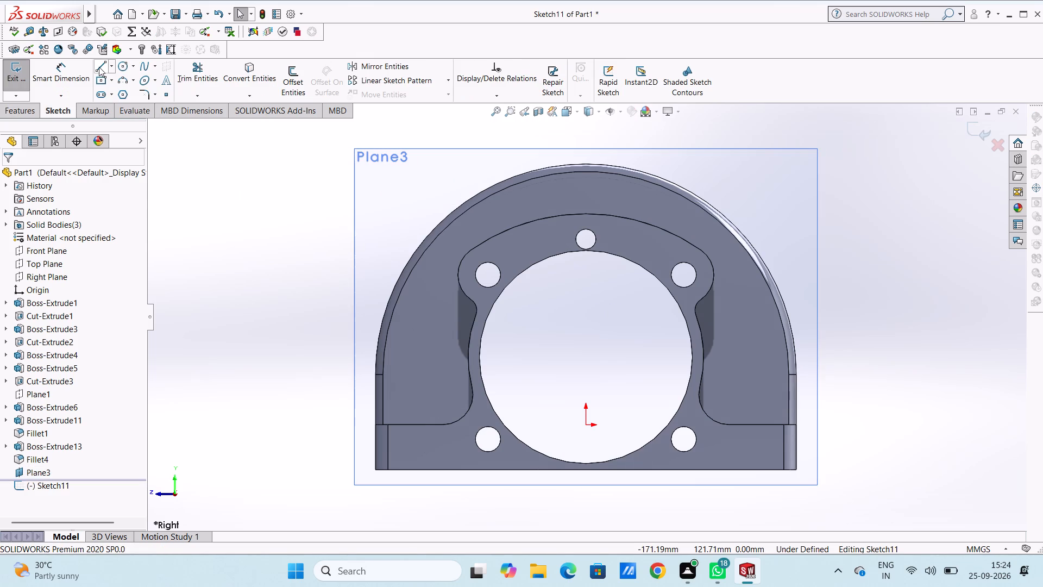
# Draw a vertical line about 115 mm long from the centre of the large bore up past the arch.
pyautogui.click(99, 67)
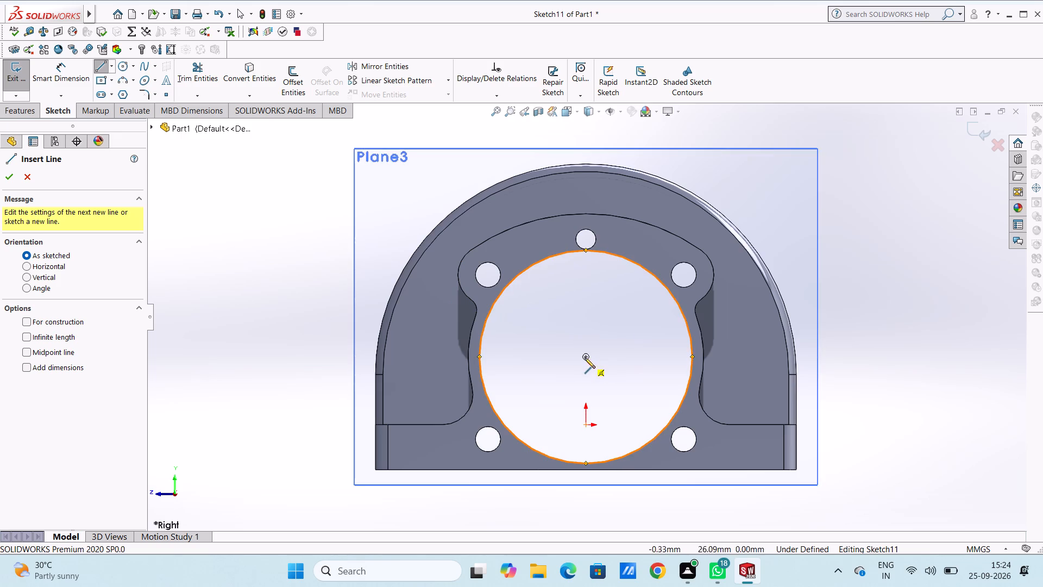
pyautogui.click(585, 357)
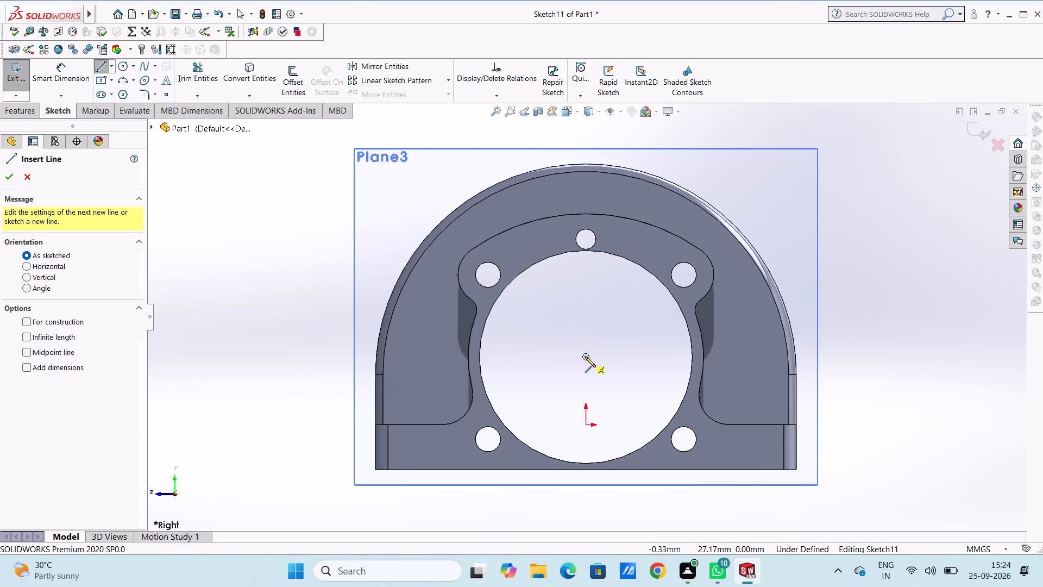
pyautogui.scroll(3, 573, 161)
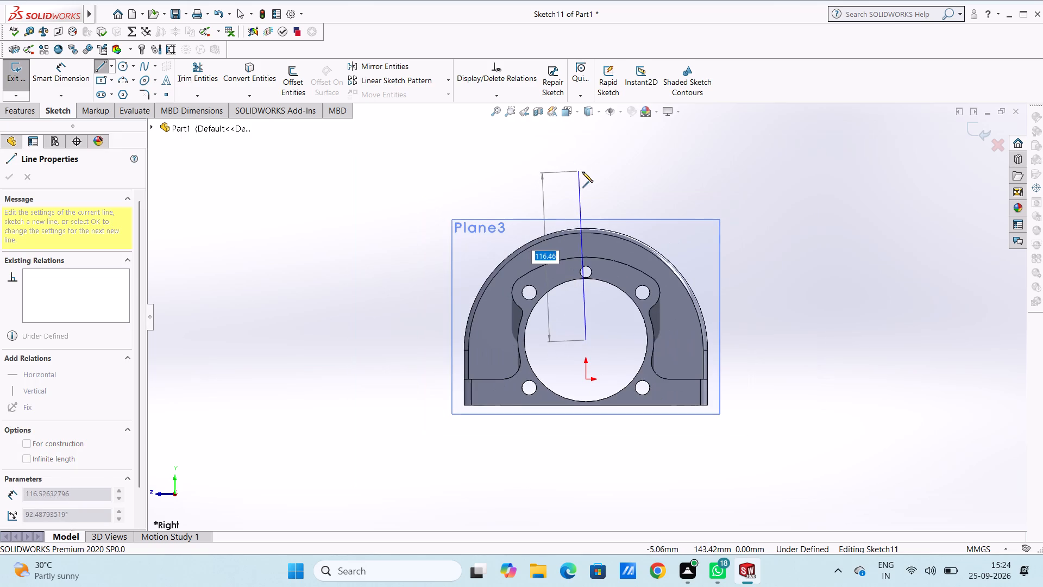
pyautogui.click(586, 174)
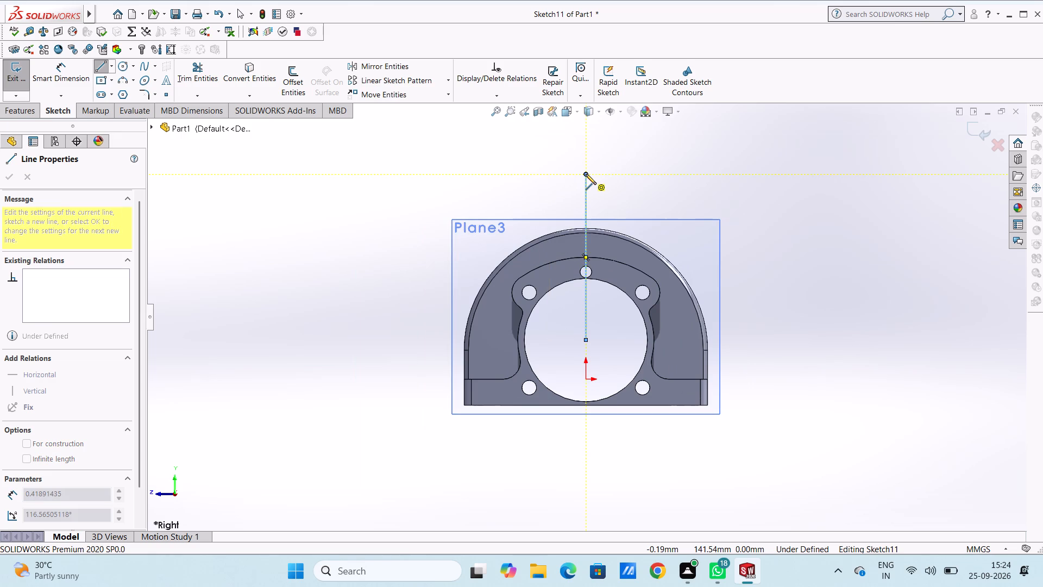
pyautogui.press('Escape')
# Draw a slanted line about 132 mm long from the bore centre, up past the arch on the positive horizontal side of the vertical line.
pyautogui.click(101, 65)
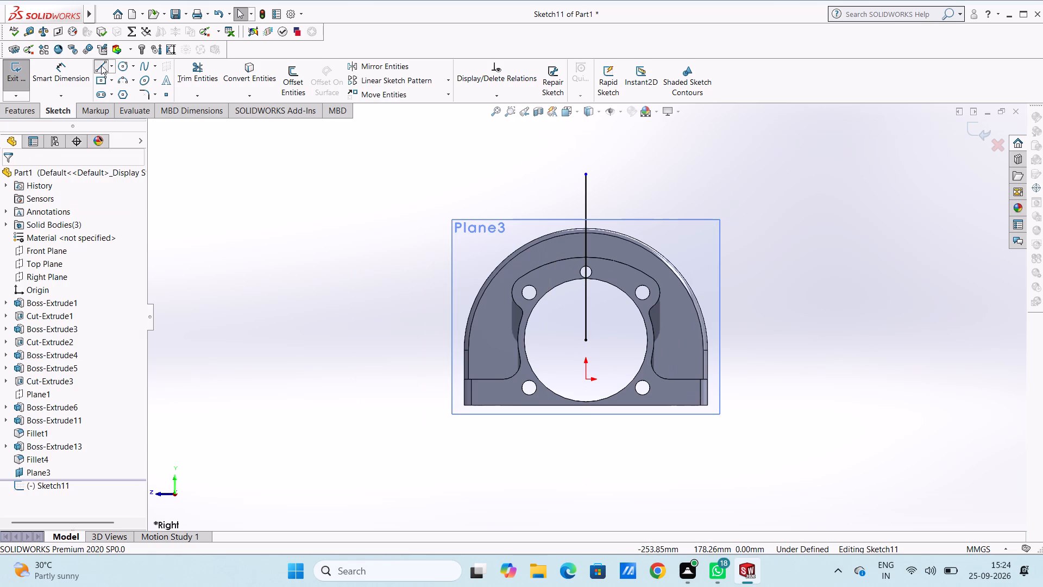
pyautogui.click(587, 340)
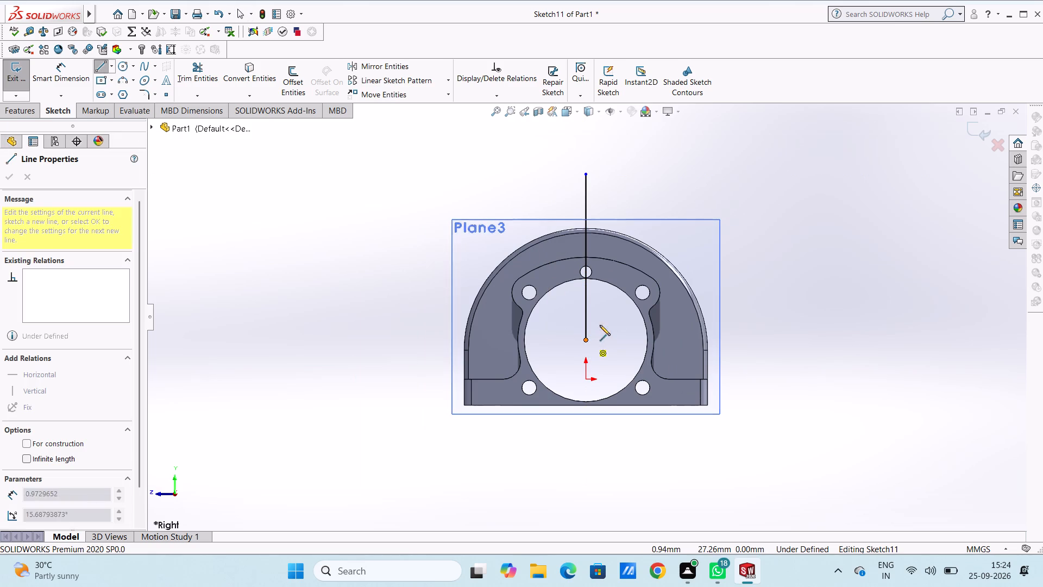
pyautogui.click(696, 184)
pyautogui.press('Escape')
pyautogui.press('Escape')
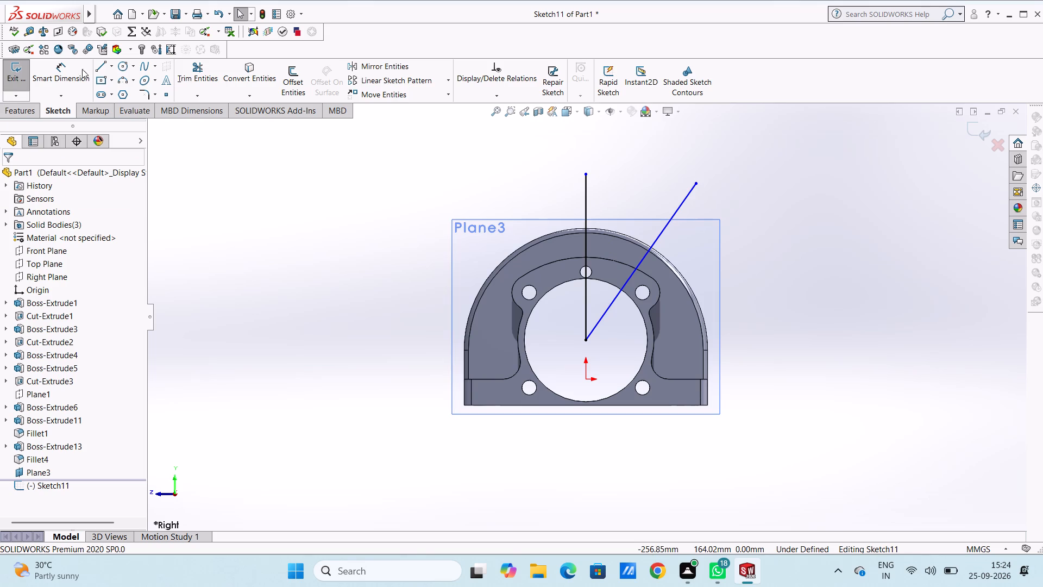
# Dimension the angle between the vertical and slanted lines and set it to 30°.
pyautogui.click(69, 66)
pyautogui.click(585, 195)
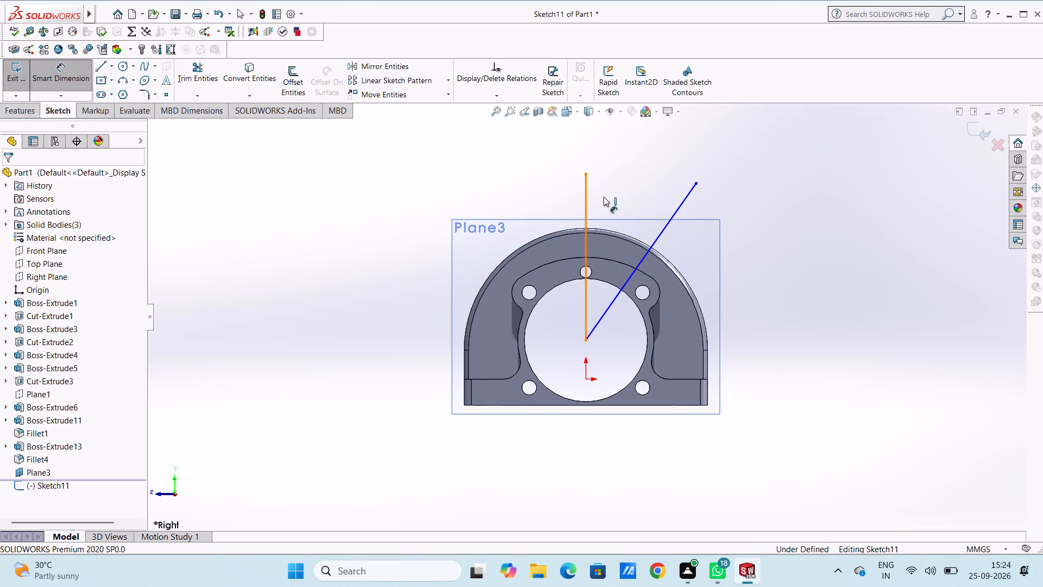
pyautogui.click(684, 199)
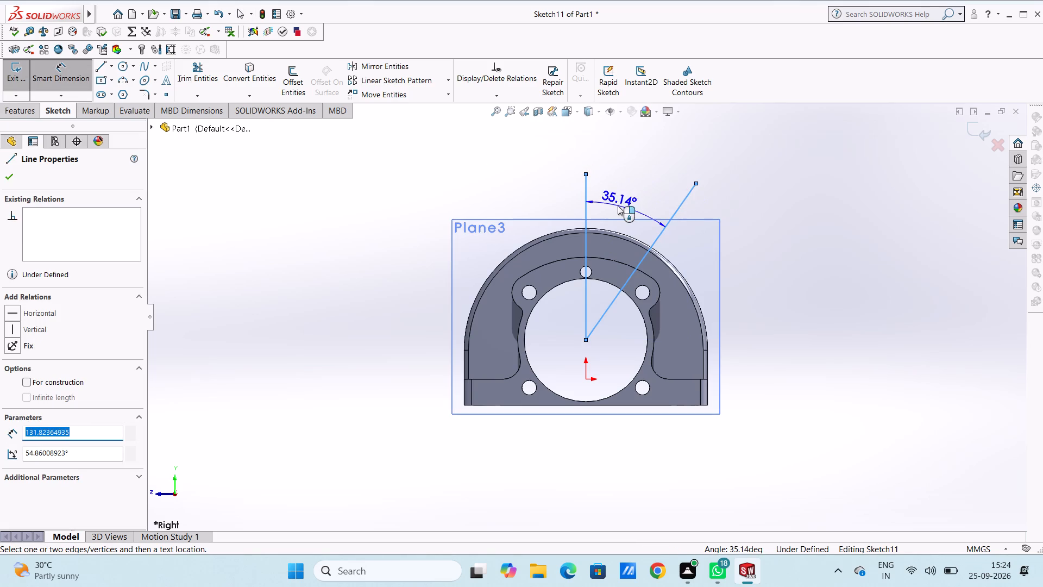
pyautogui.click(636, 148)
pyautogui.write('30')
pyautogui.press('Return')
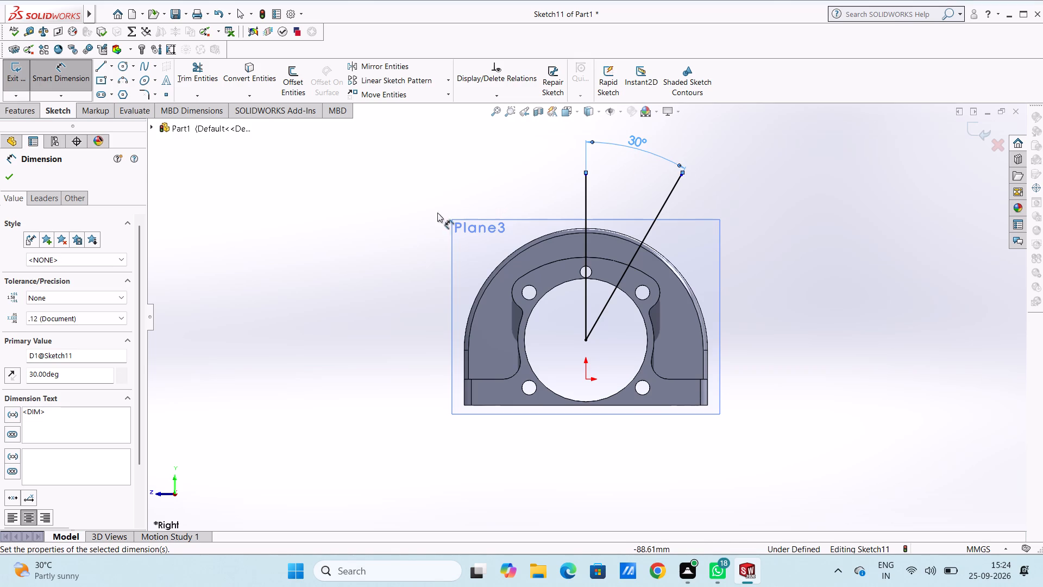
pyautogui.click(372, 232)
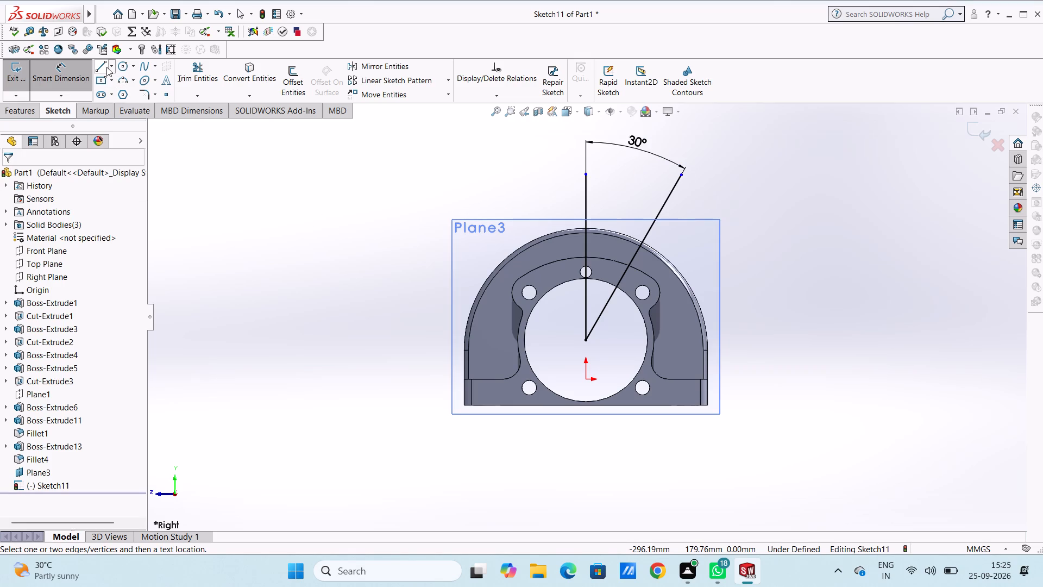
# Draw a 25 mm line perpendicular from the slanted line towards the vertical one, then a parallel side about 31 mm long down to the arch edge.
pyautogui.click(103, 65)
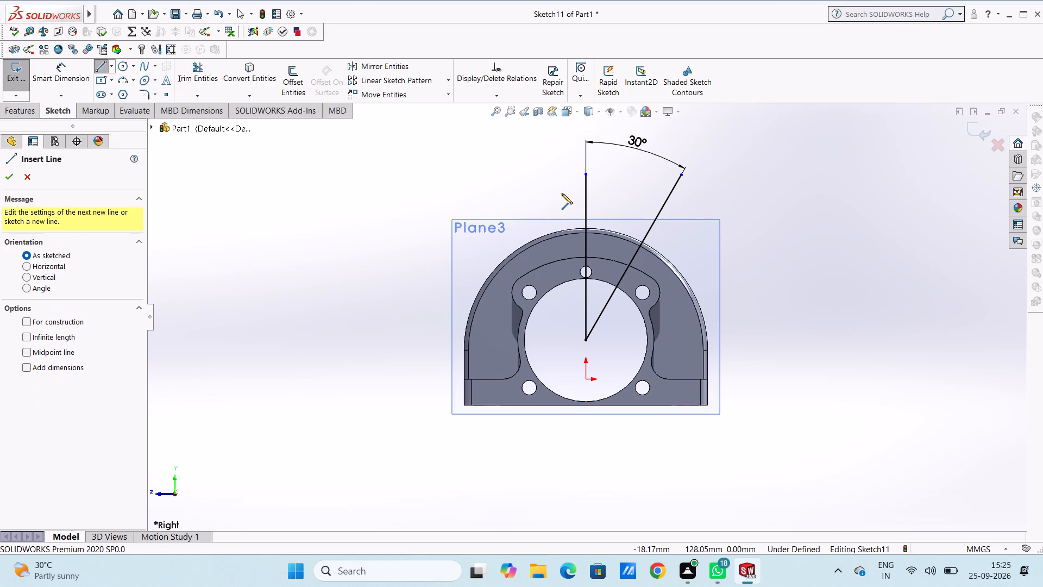
pyautogui.click(659, 213)
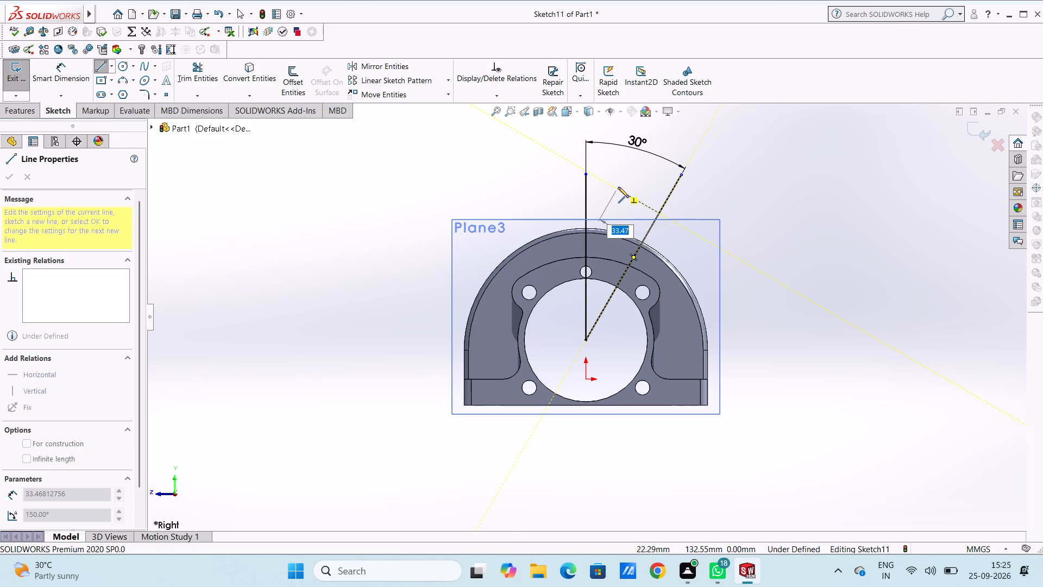
pyautogui.write('25')
pyautogui.press('Return')
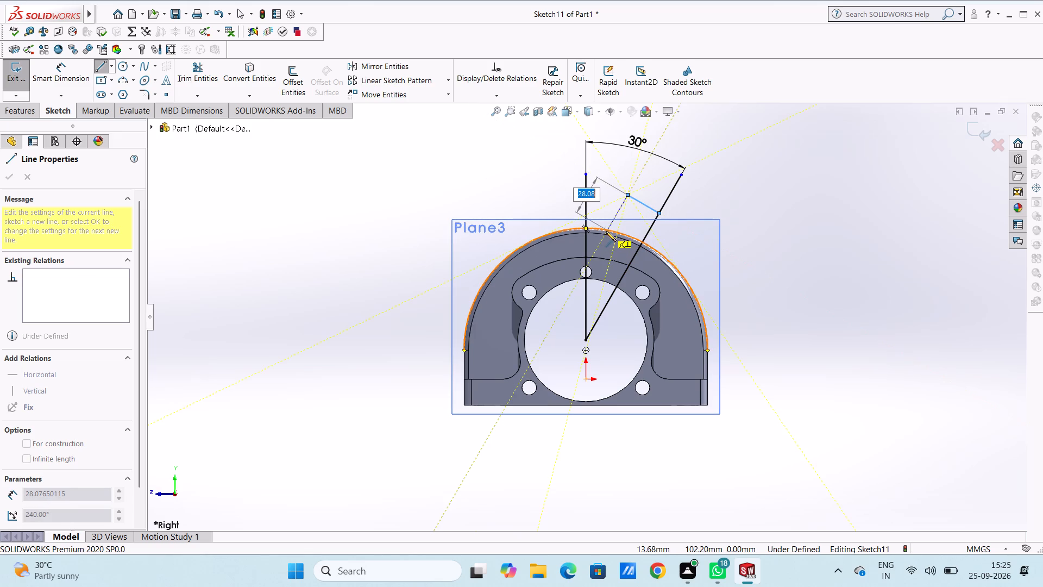
pyautogui.scroll(-3, 606, 232)
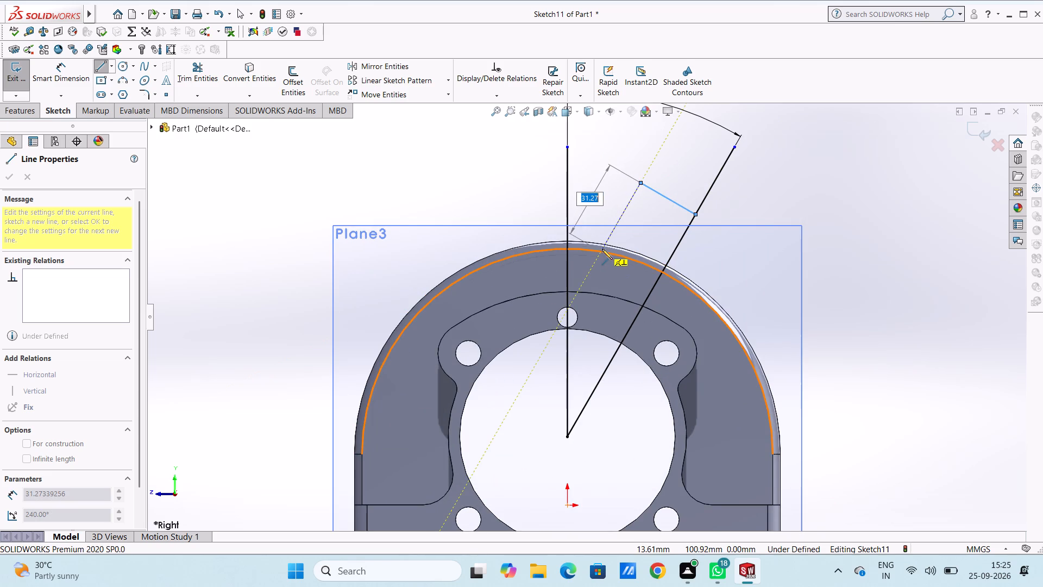
pyautogui.click(602, 248)
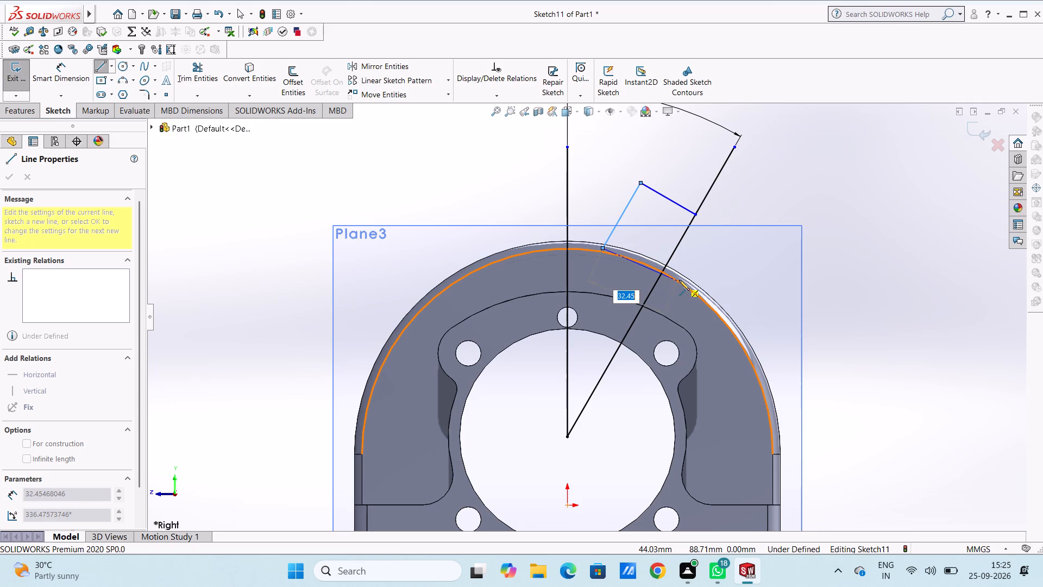
pyautogui.press('Escape')
pyautogui.press('Escape')
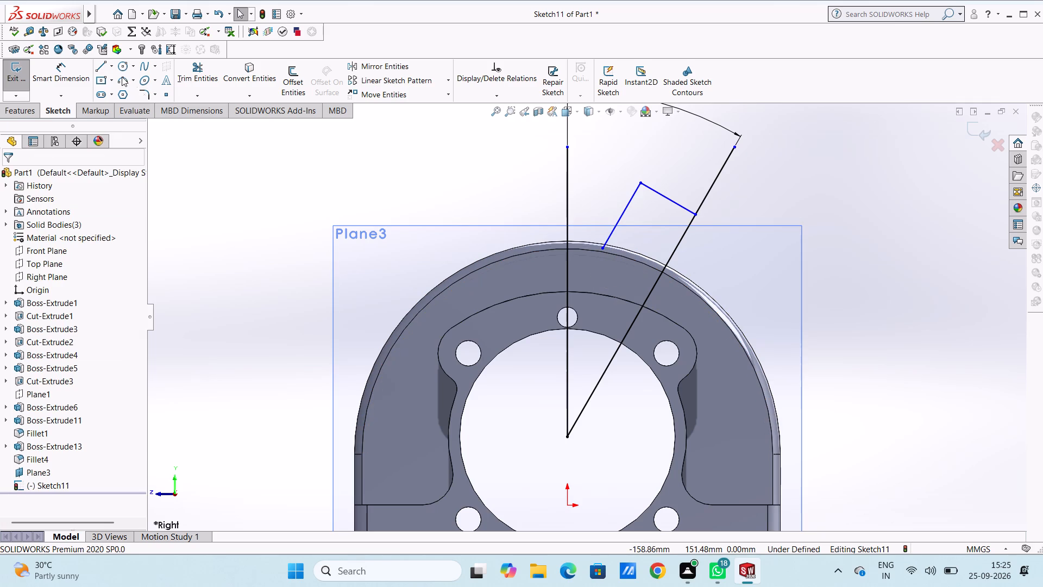
# Draw the opposite 25 mm half of the profile's top edge and a second side about 27 mm long down to the arch edge.
pyautogui.click(105, 68)
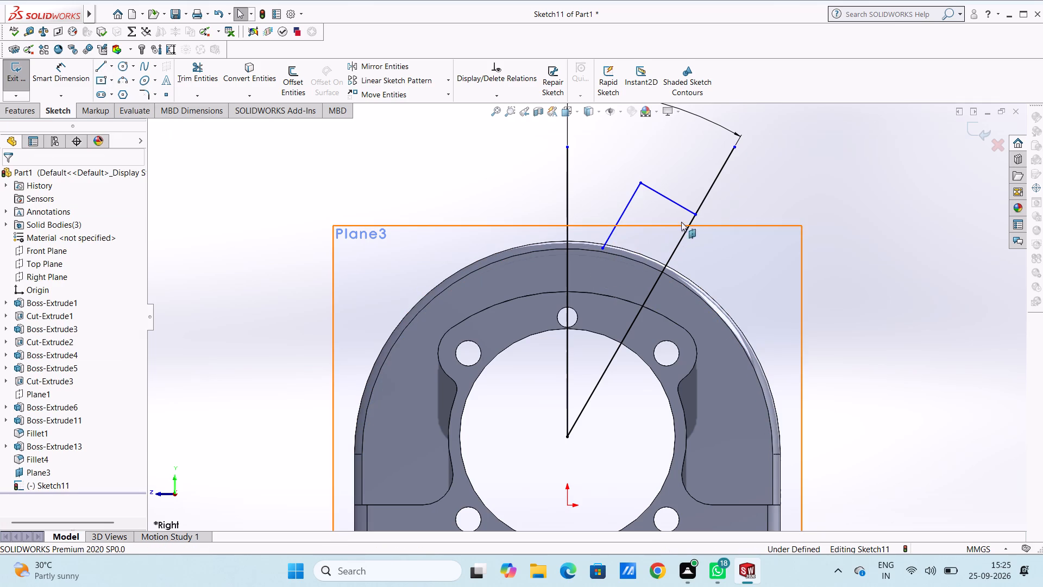
pyautogui.click(102, 67)
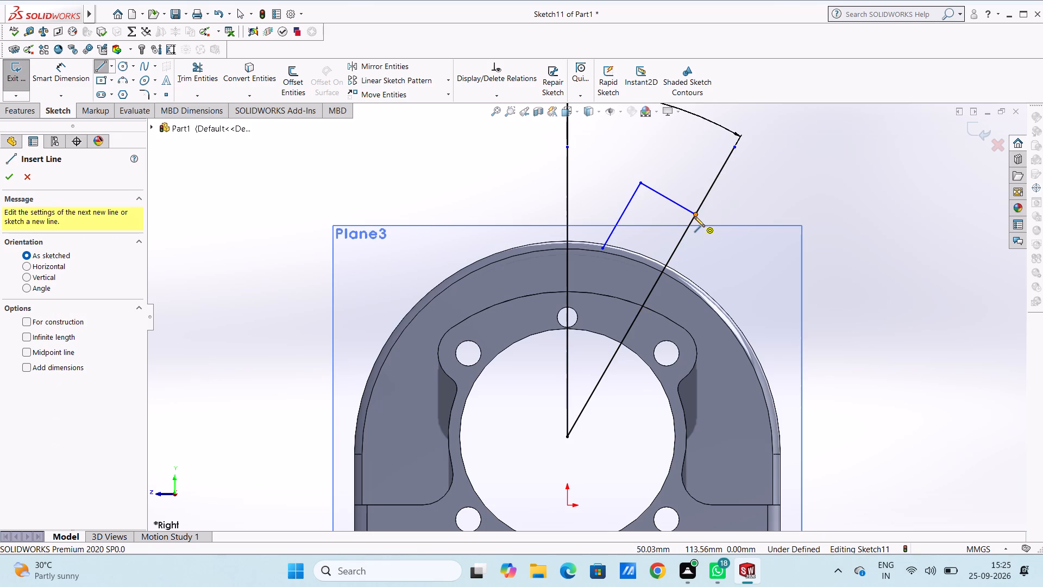
pyautogui.click(694, 215)
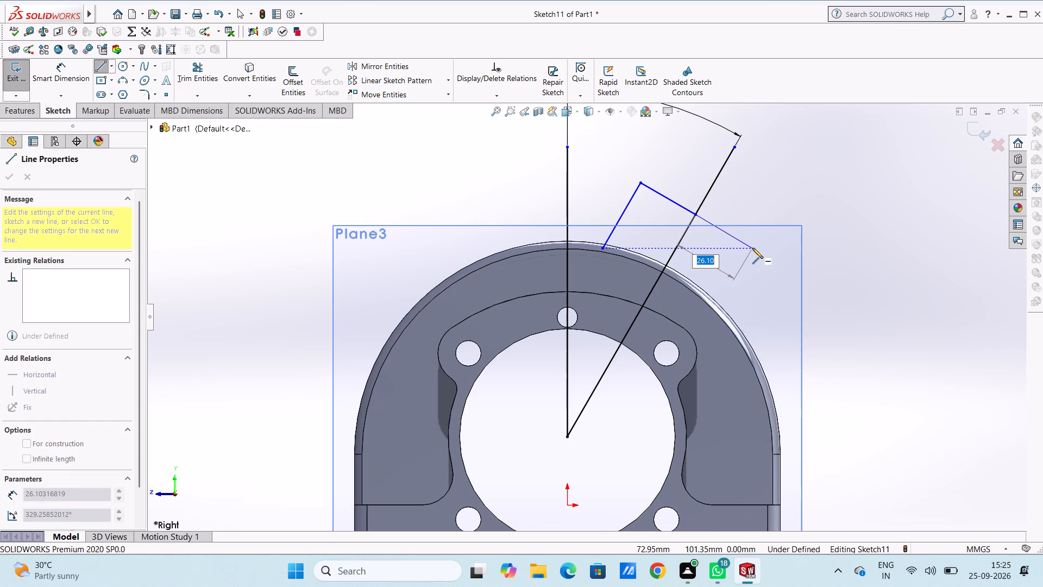
pyautogui.write('25')
pyautogui.press('Return')
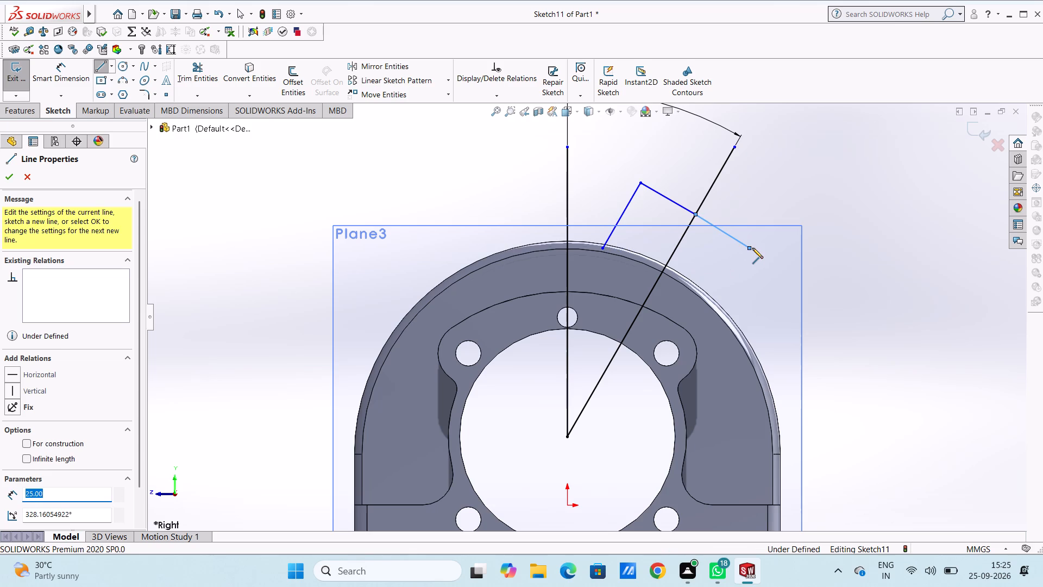
pyautogui.click(712, 307)
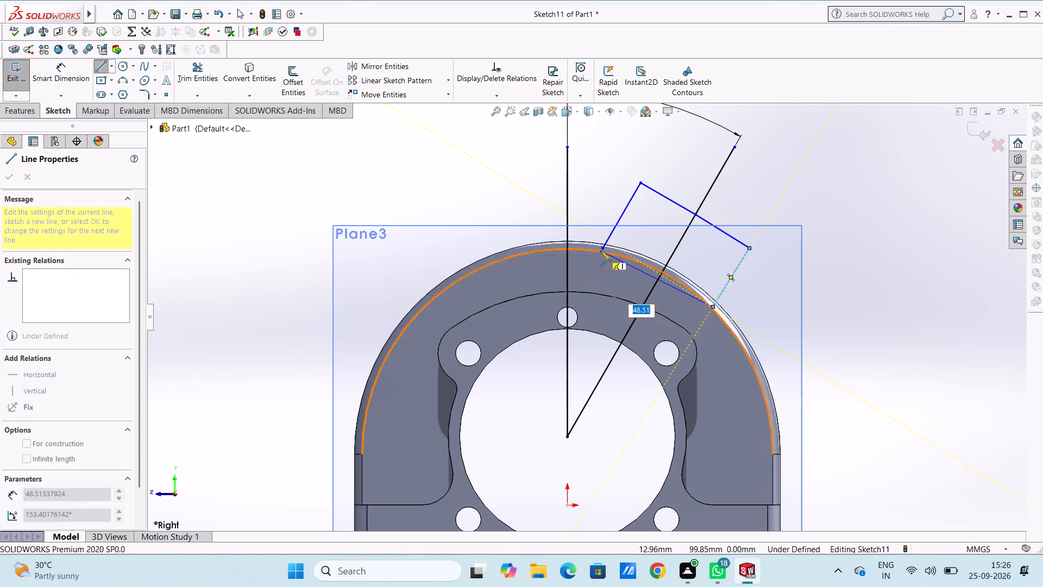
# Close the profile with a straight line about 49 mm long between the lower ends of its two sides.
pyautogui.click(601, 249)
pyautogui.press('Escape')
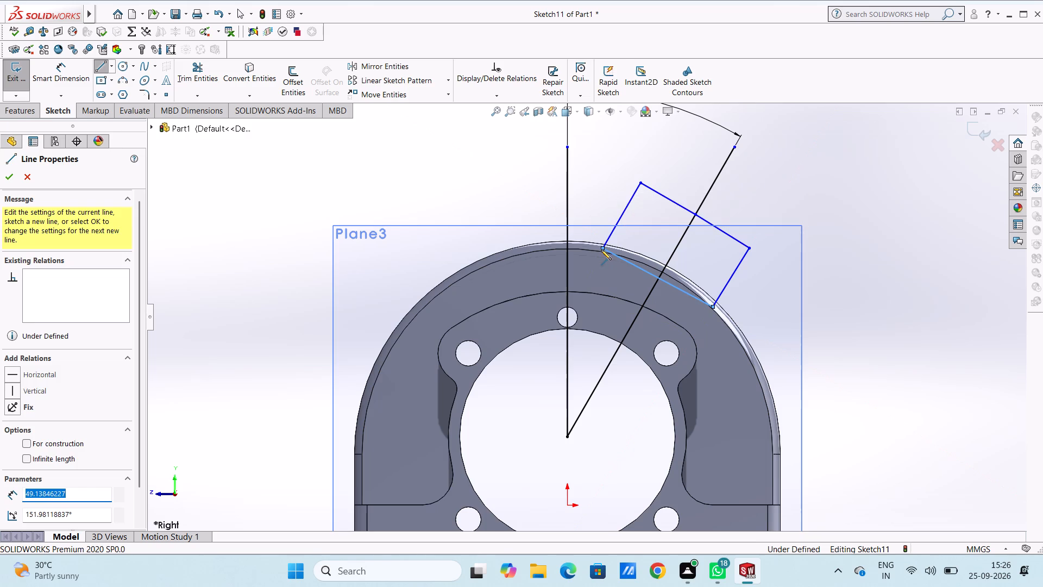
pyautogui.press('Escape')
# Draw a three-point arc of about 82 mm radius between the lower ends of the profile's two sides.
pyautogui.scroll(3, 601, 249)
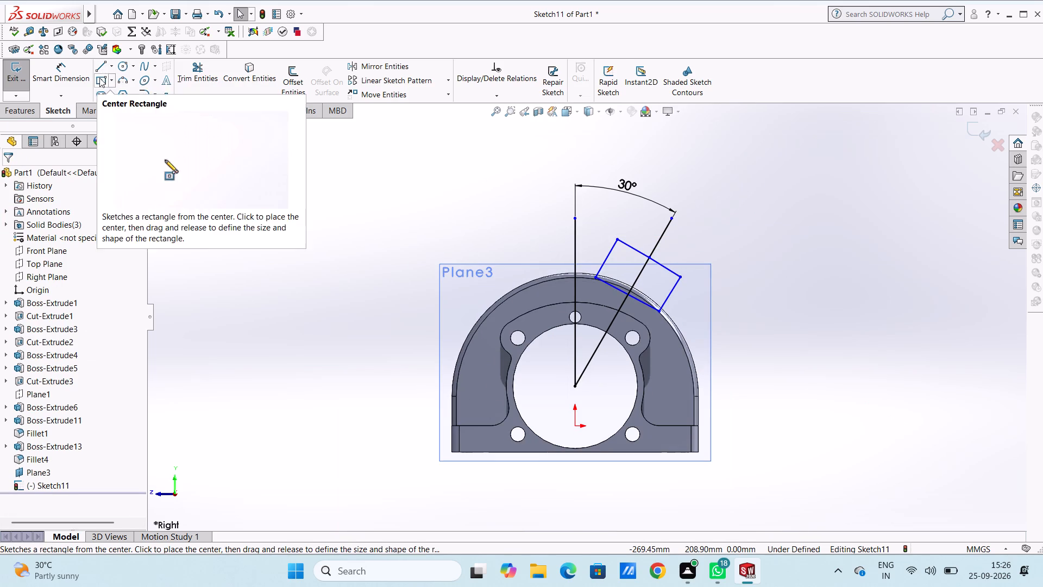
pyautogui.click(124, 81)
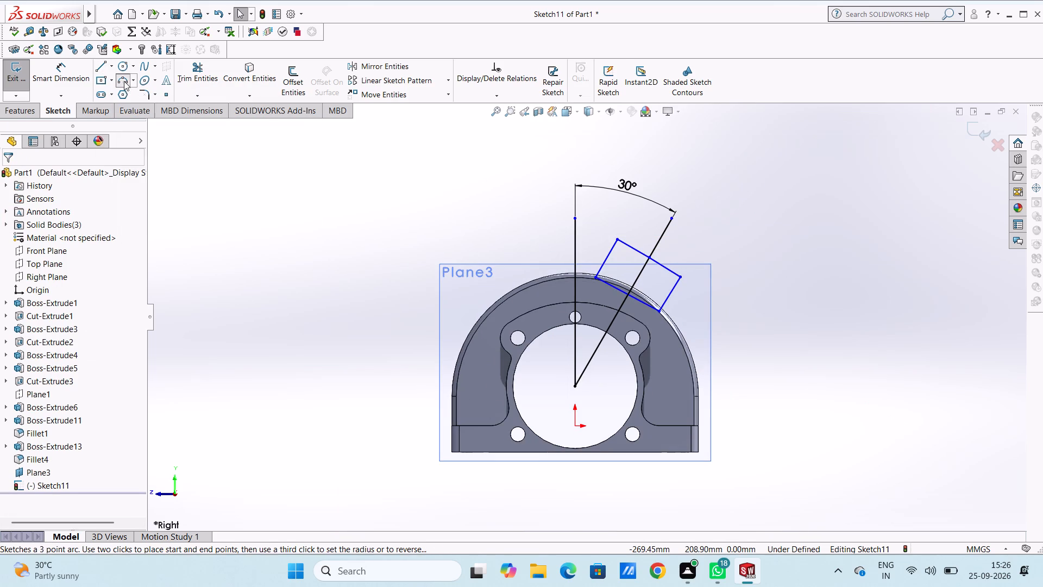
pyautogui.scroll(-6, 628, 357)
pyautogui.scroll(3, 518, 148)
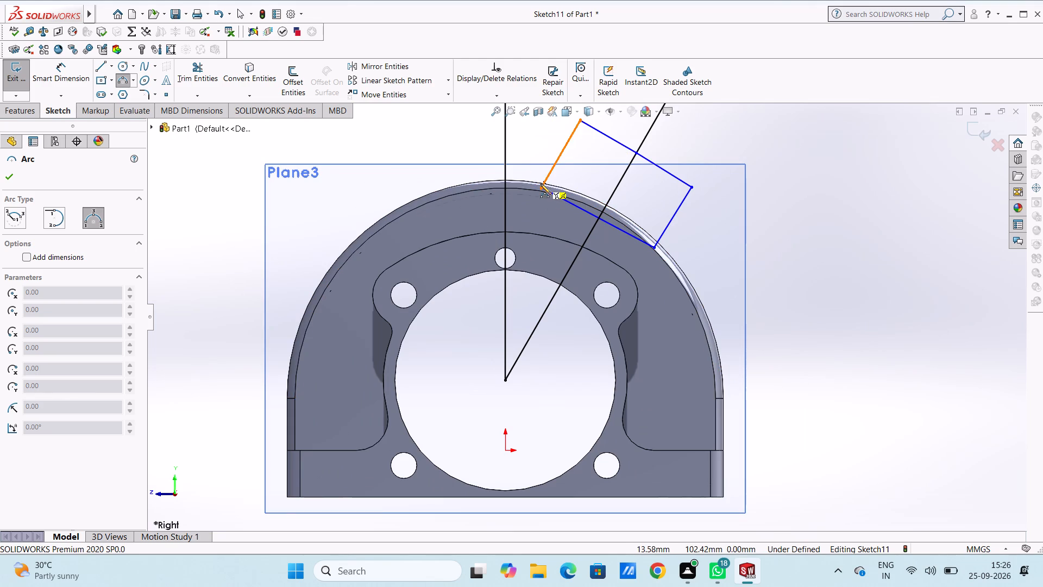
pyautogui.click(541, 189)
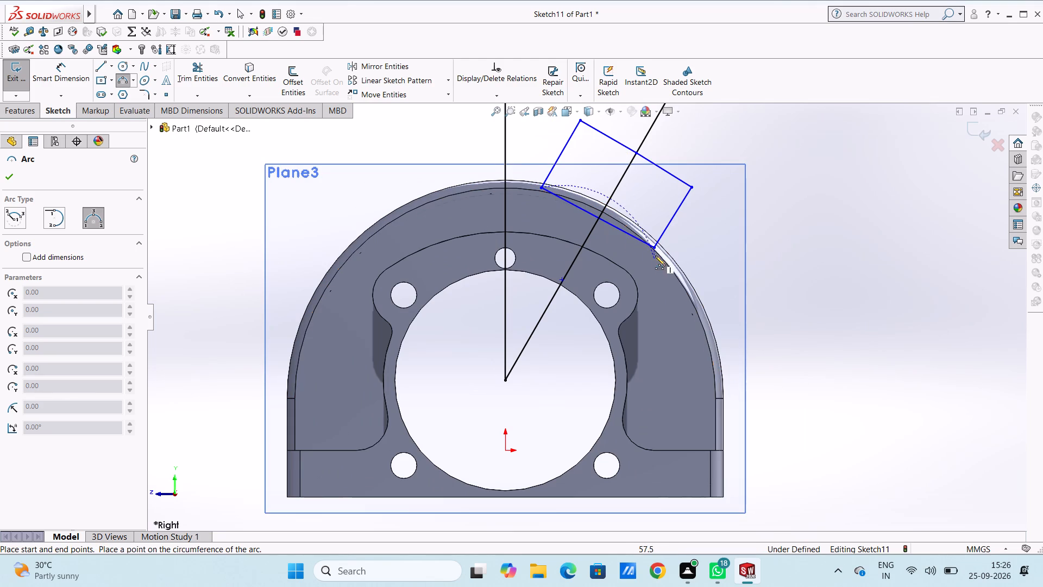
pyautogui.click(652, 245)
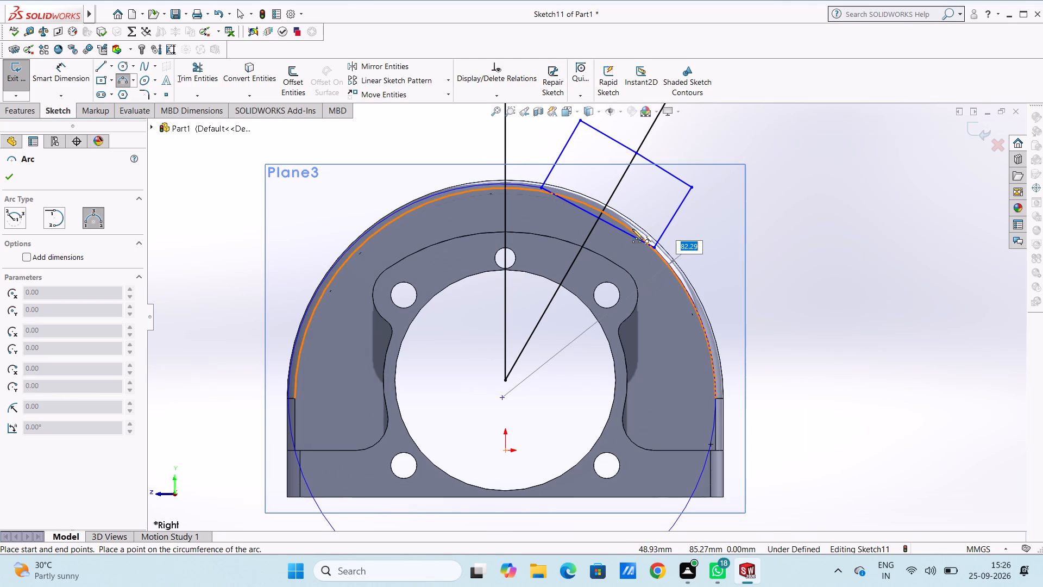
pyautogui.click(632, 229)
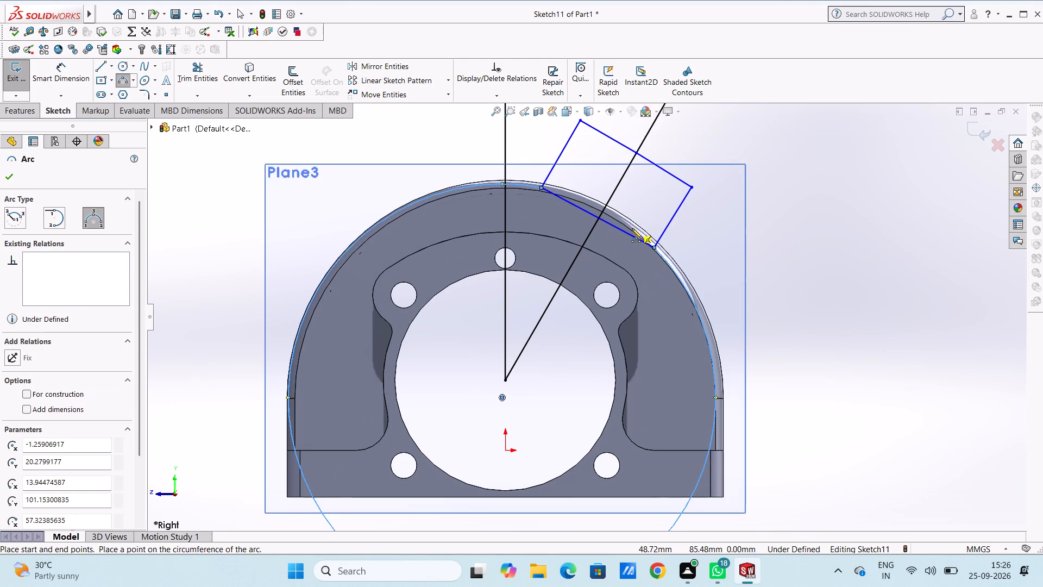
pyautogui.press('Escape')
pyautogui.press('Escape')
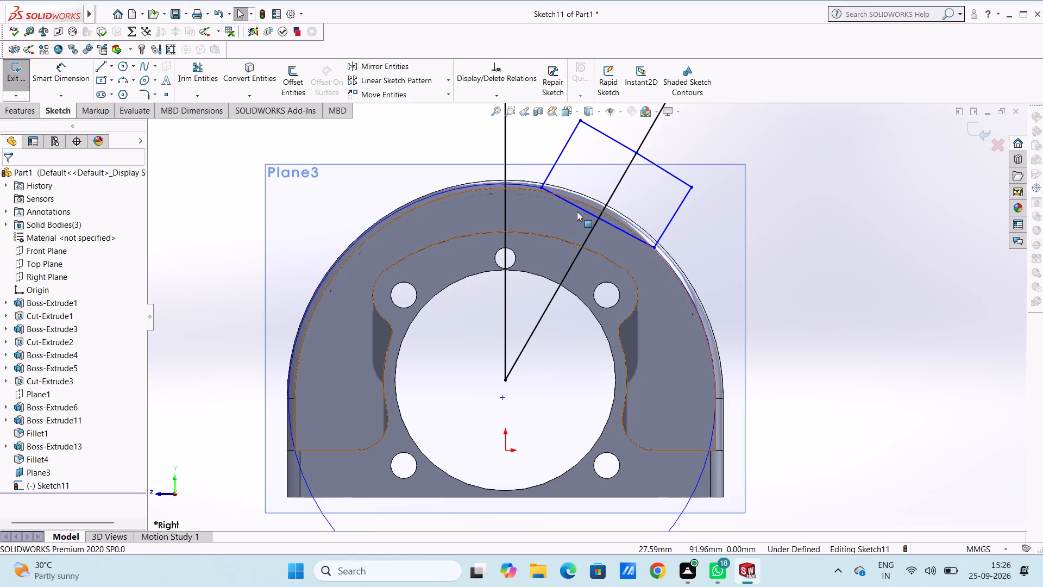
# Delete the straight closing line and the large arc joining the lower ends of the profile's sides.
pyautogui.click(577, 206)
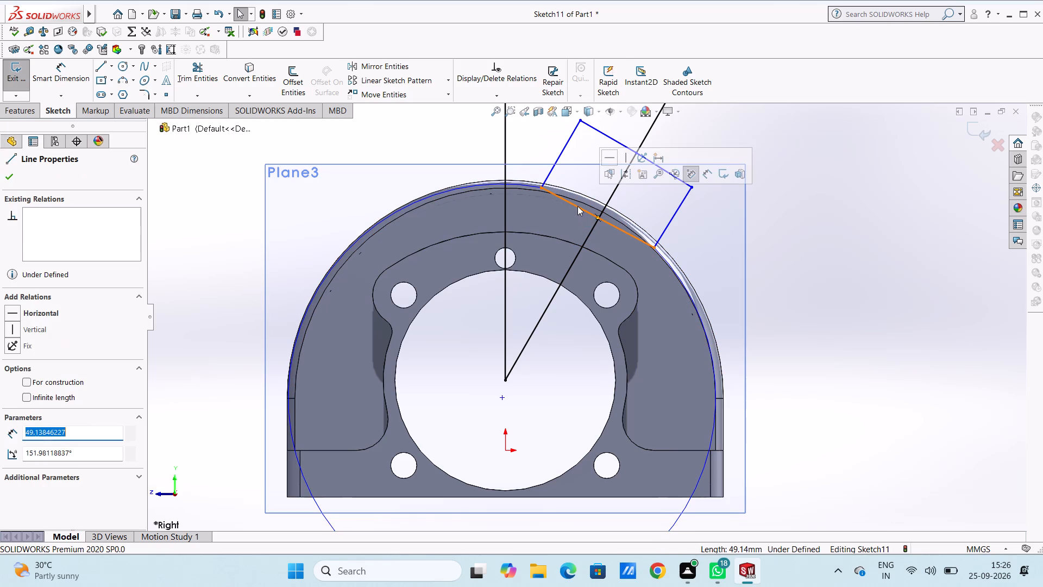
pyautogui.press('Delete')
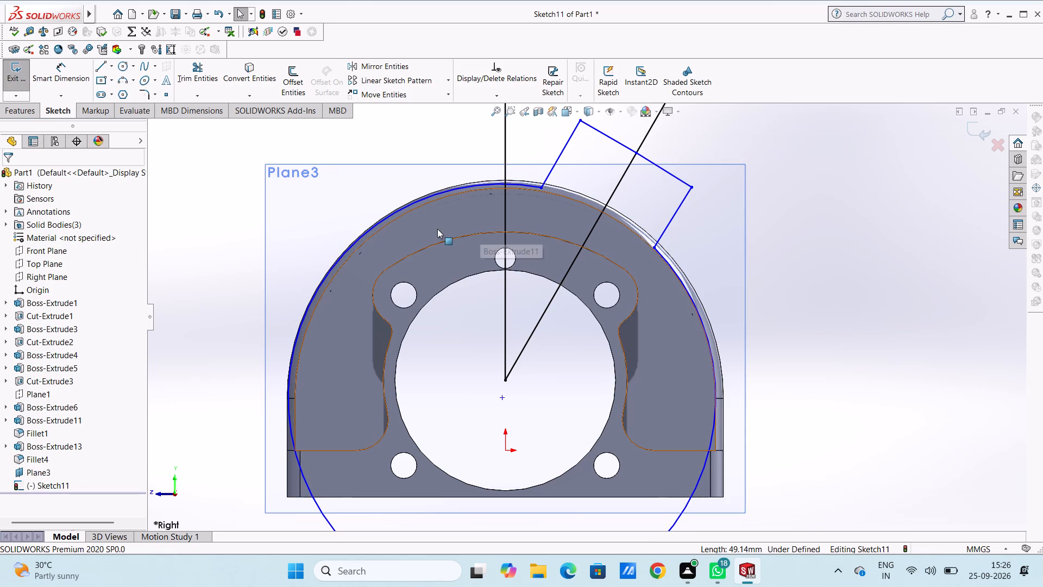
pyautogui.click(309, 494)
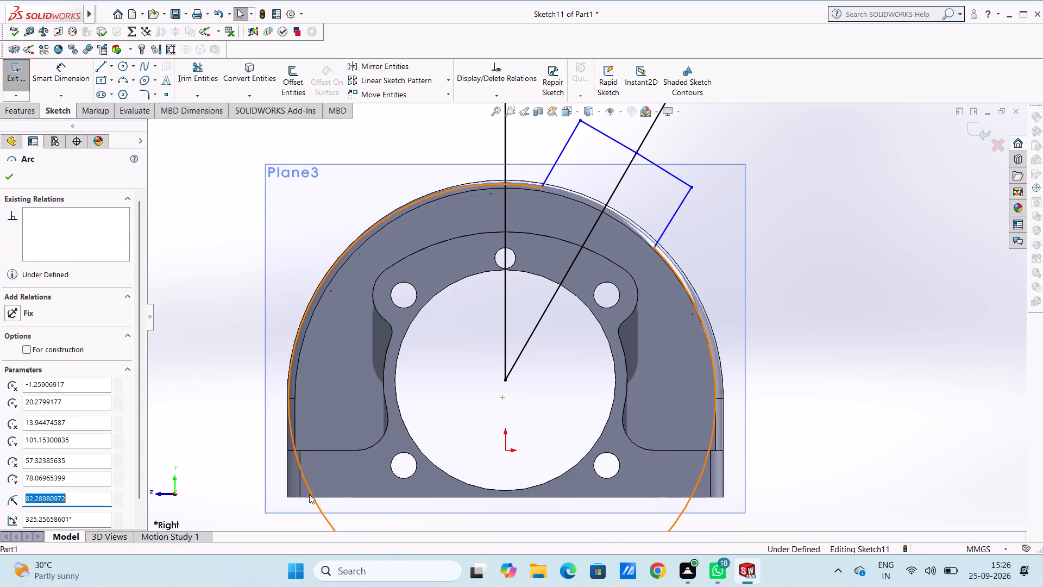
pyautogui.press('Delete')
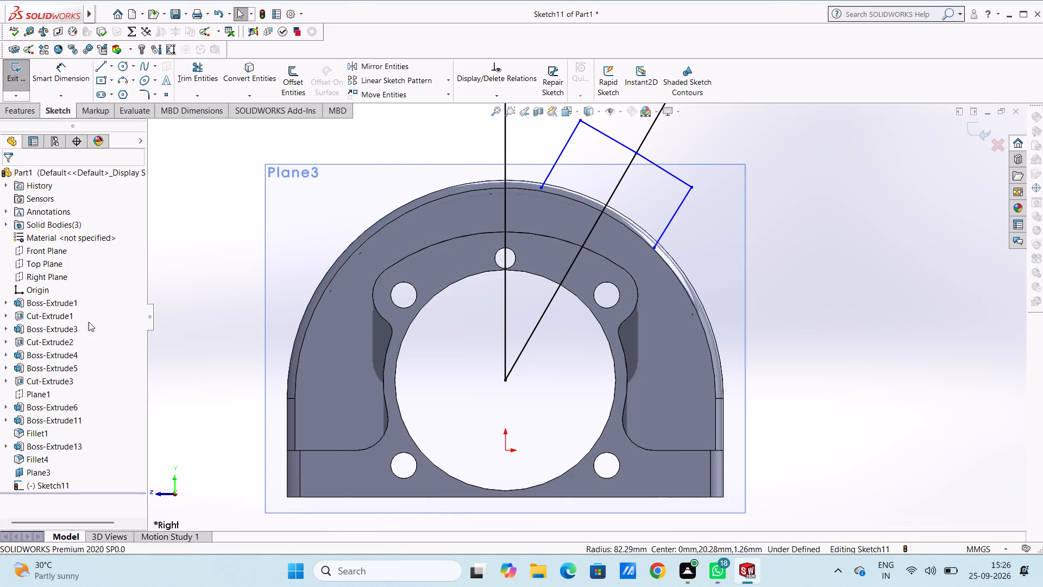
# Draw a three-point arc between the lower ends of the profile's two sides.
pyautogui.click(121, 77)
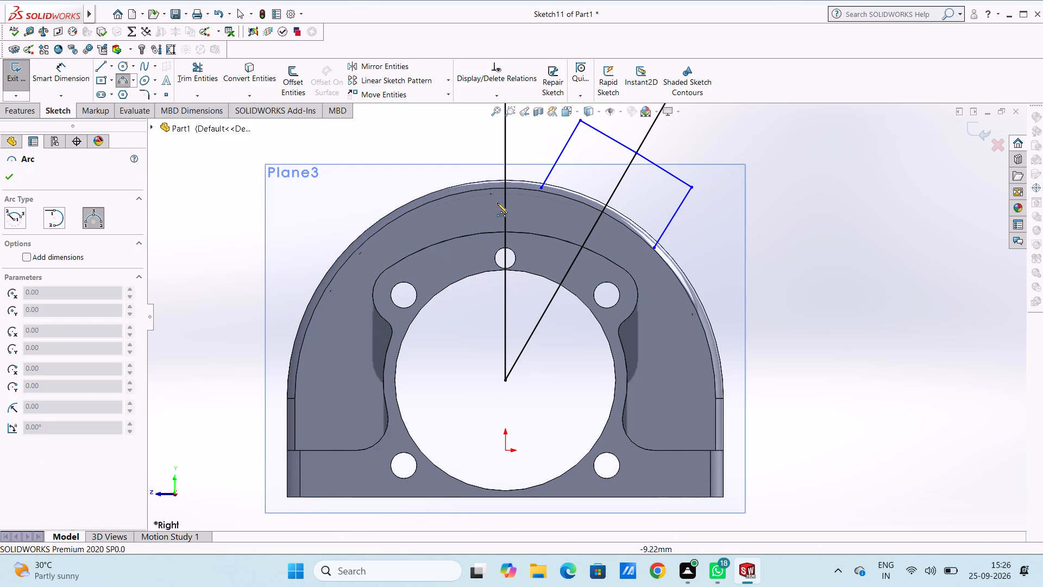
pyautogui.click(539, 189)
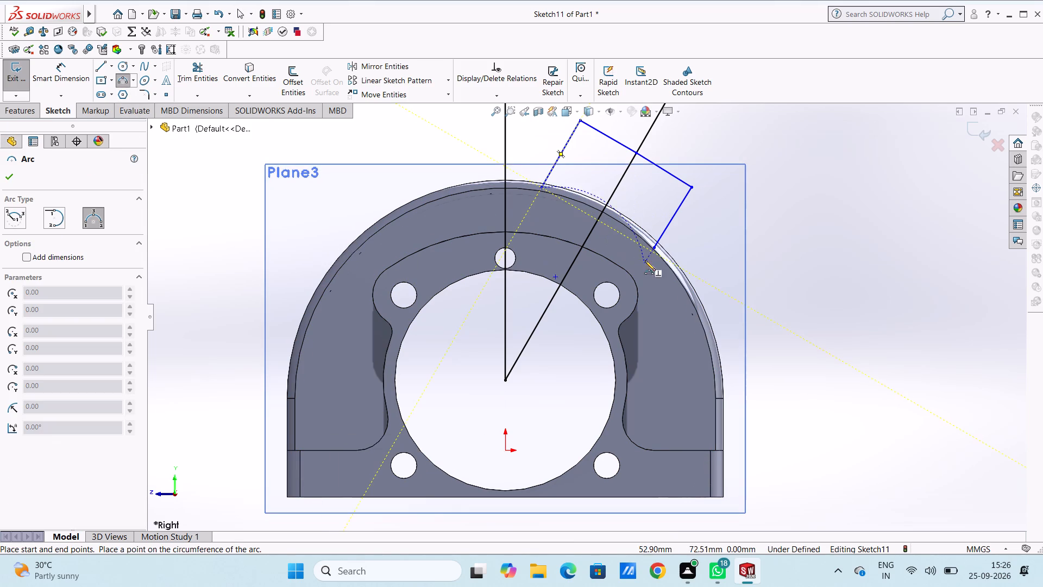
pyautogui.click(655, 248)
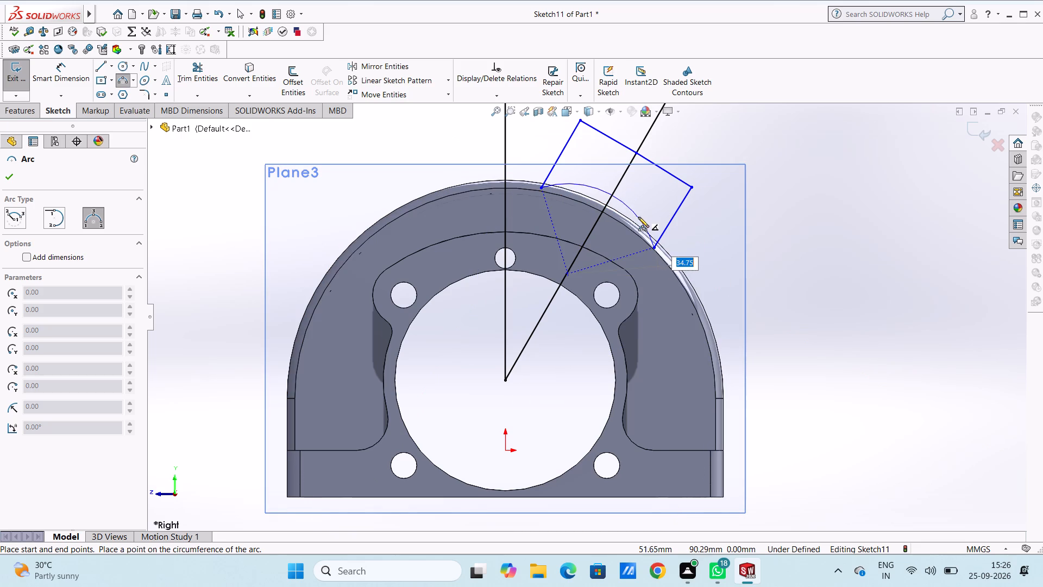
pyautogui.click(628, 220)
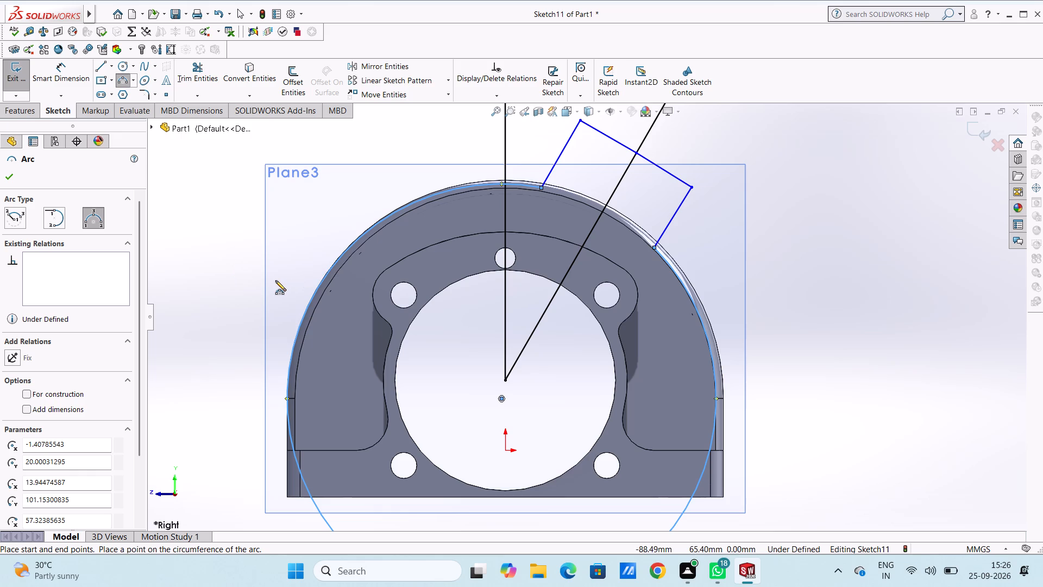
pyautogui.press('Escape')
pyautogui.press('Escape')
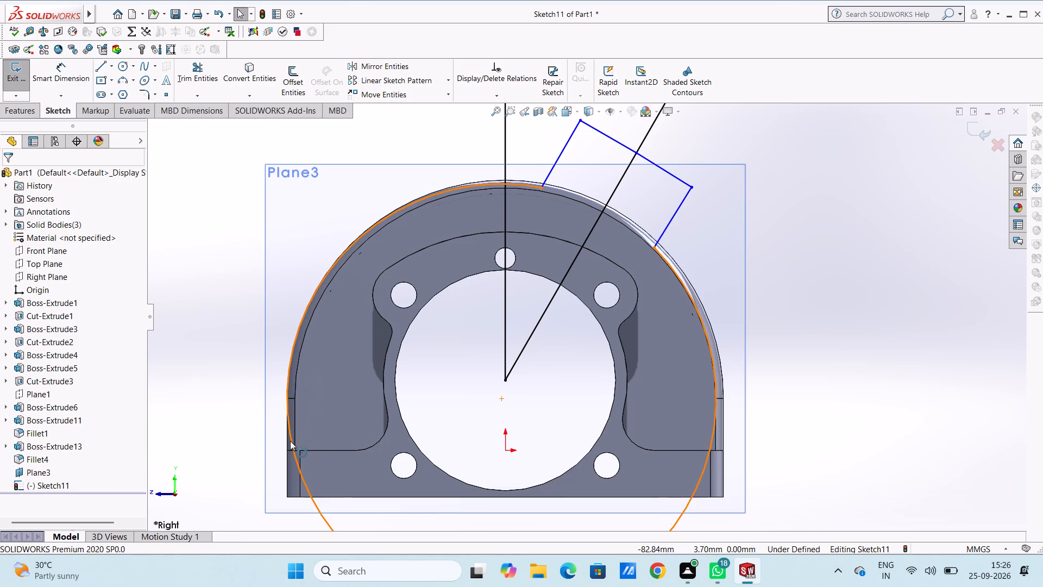
# Draw a circle of about 77 mm radius centred on the large bore, passing along the arch edge.
pyautogui.click(123, 66)
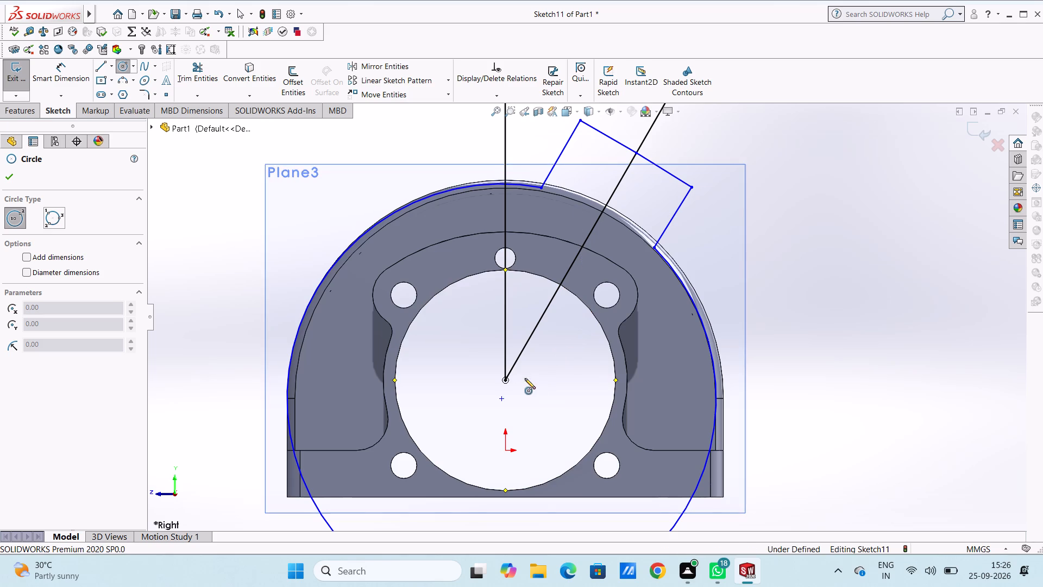
pyautogui.click(505, 382)
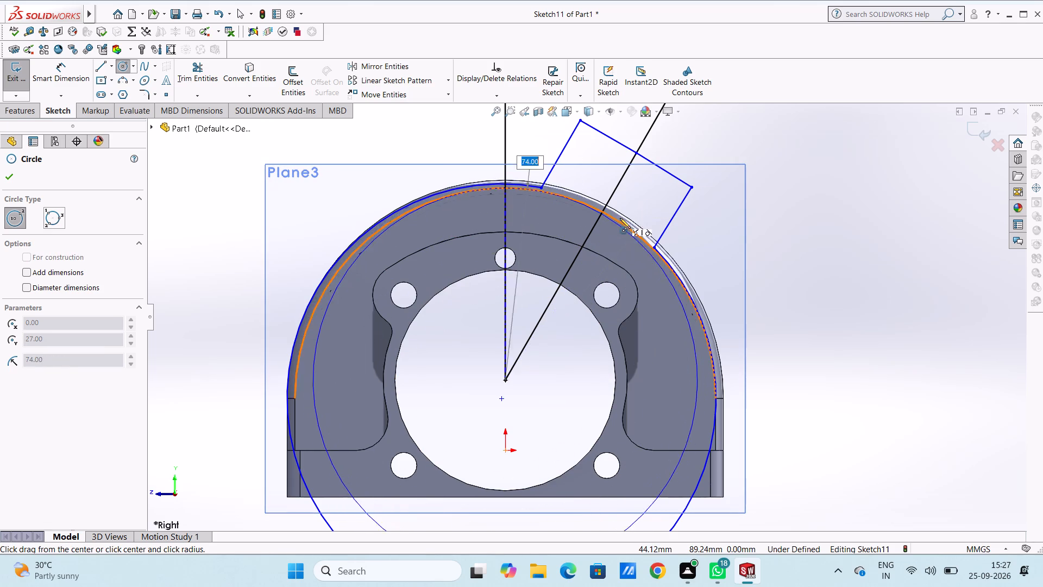
pyautogui.click(620, 217)
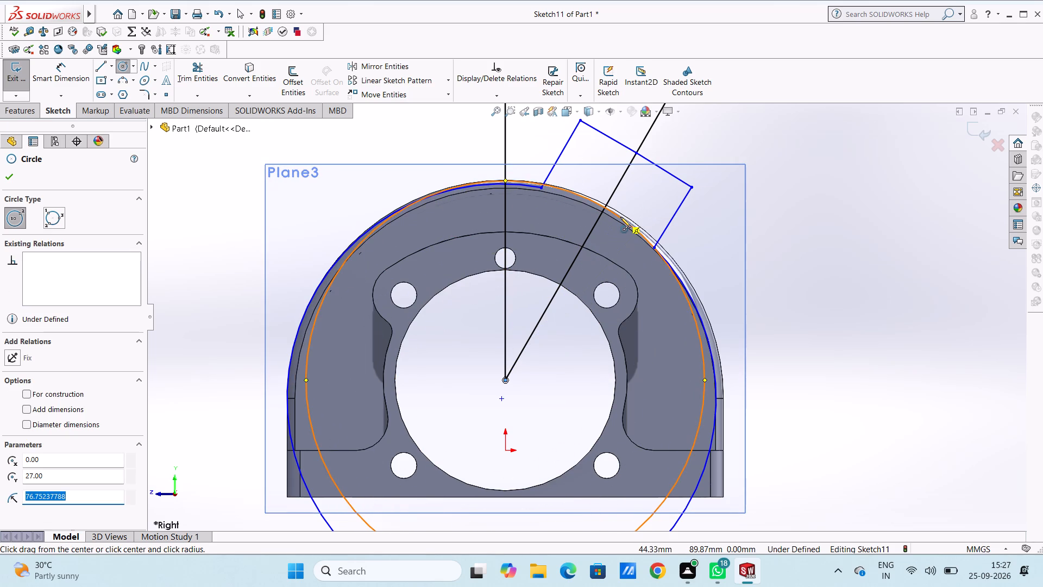
pyautogui.press('Escape')
pyautogui.press('Escape')
pyautogui.press('Escape')
# Trim away the large three-point arc and the circle, keeping only the circle's portion between the vertical and tilted reference lines.
pyautogui.scroll(2, 619, 220)
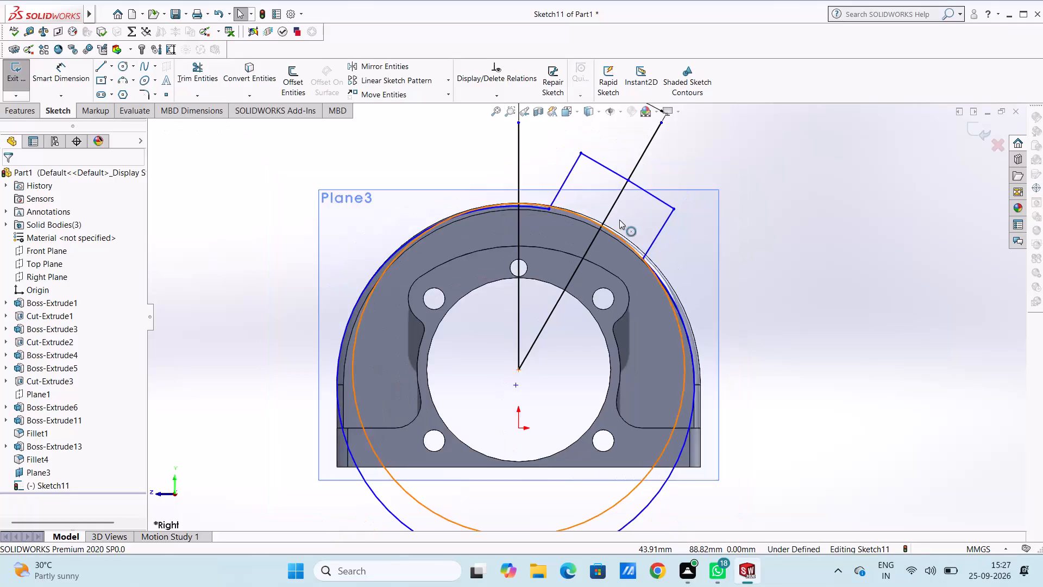
pyautogui.scroll(-5, 481, 351)
pyautogui.scroll(5, 573, 163)
pyautogui.scroll(-4, 634, 172)
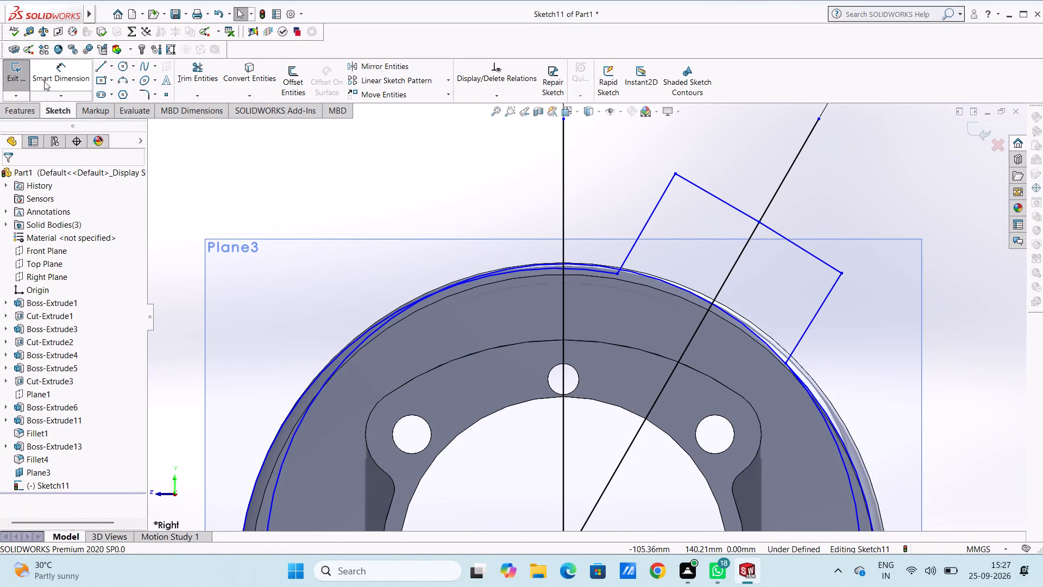
pyautogui.click(197, 71)
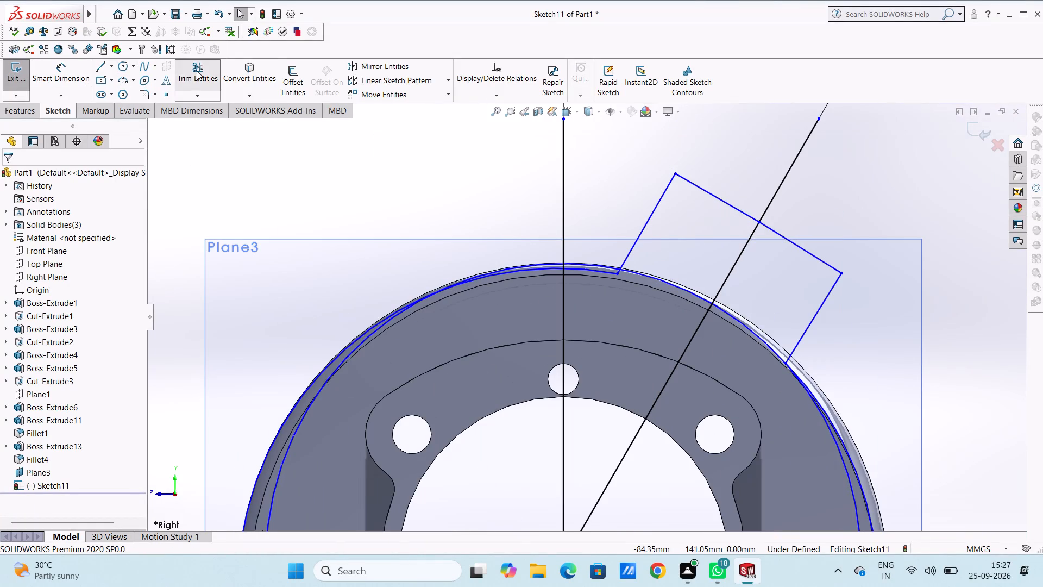
pyautogui.click(541, 264)
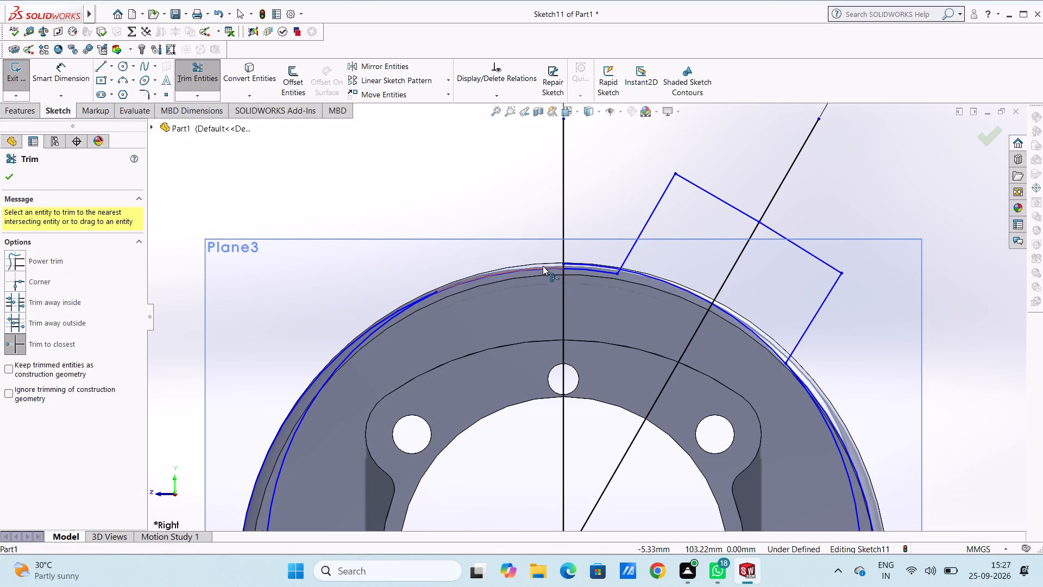
pyautogui.click(543, 266)
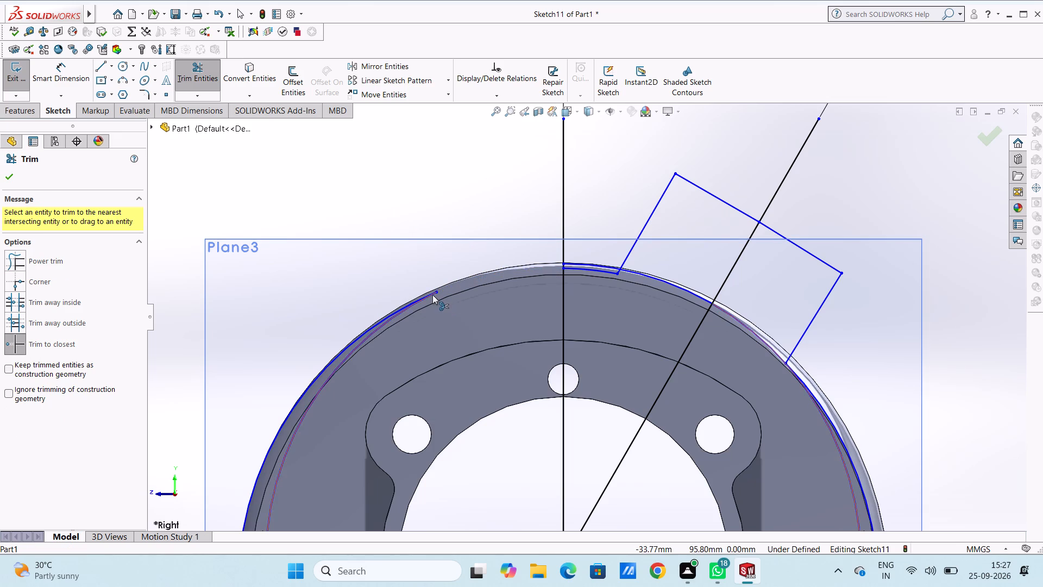
pyautogui.click(432, 295)
pyautogui.click(406, 301)
pyautogui.click(410, 303)
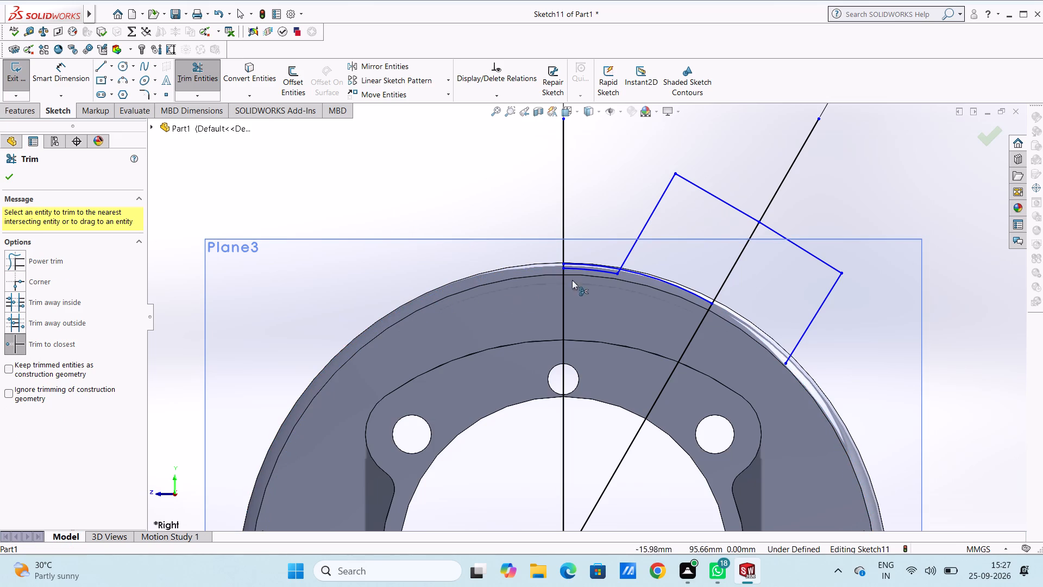
pyautogui.click(596, 273)
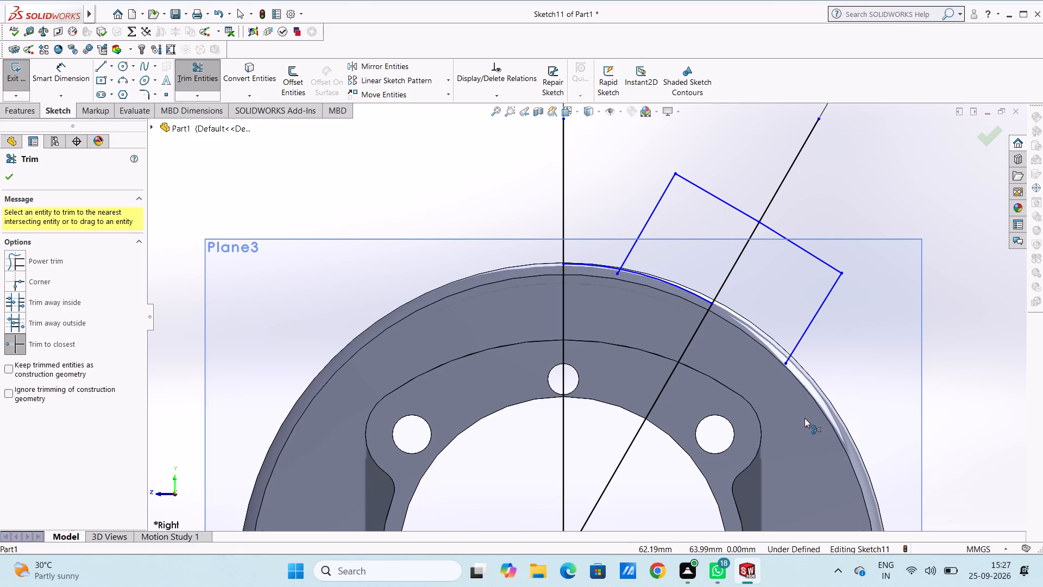
# Draw a three-point arc of about 70 mm radius from the tilted line's intersection with the remaining arc to the second side's lower end.
pyautogui.click(121, 86)
pyautogui.click(714, 307)
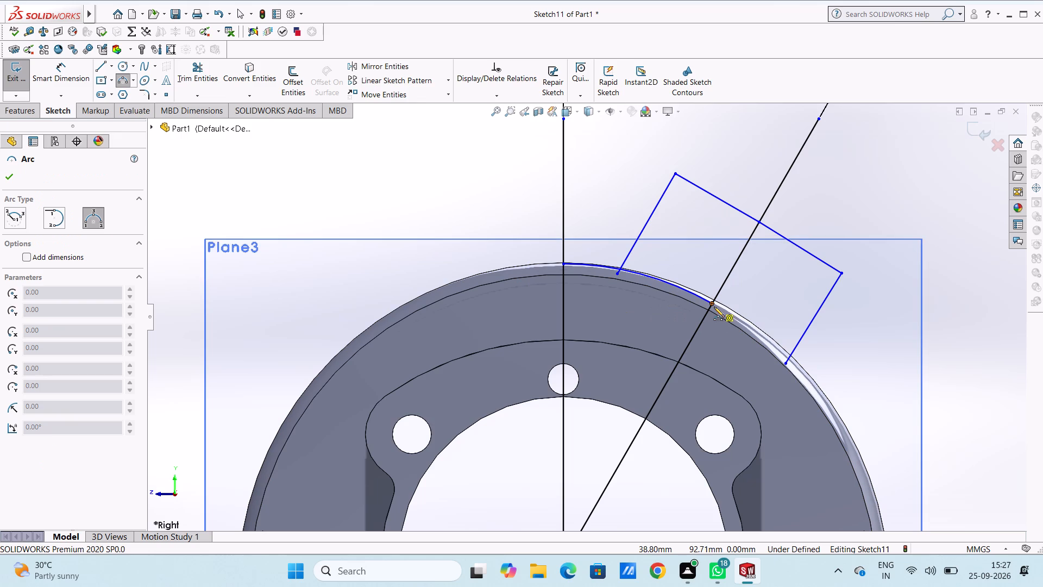
pyautogui.click(786, 363)
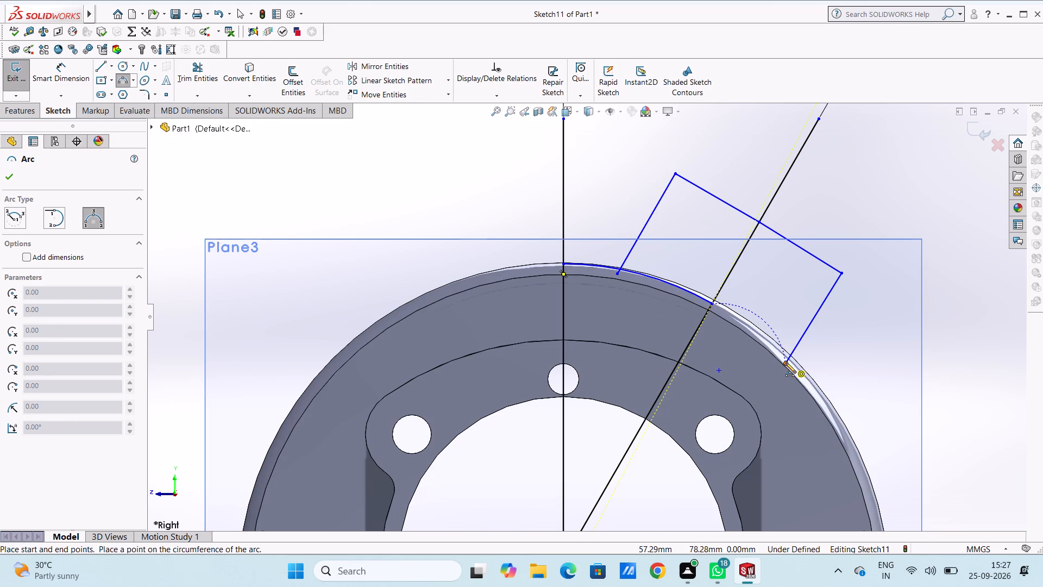
pyautogui.click(764, 341)
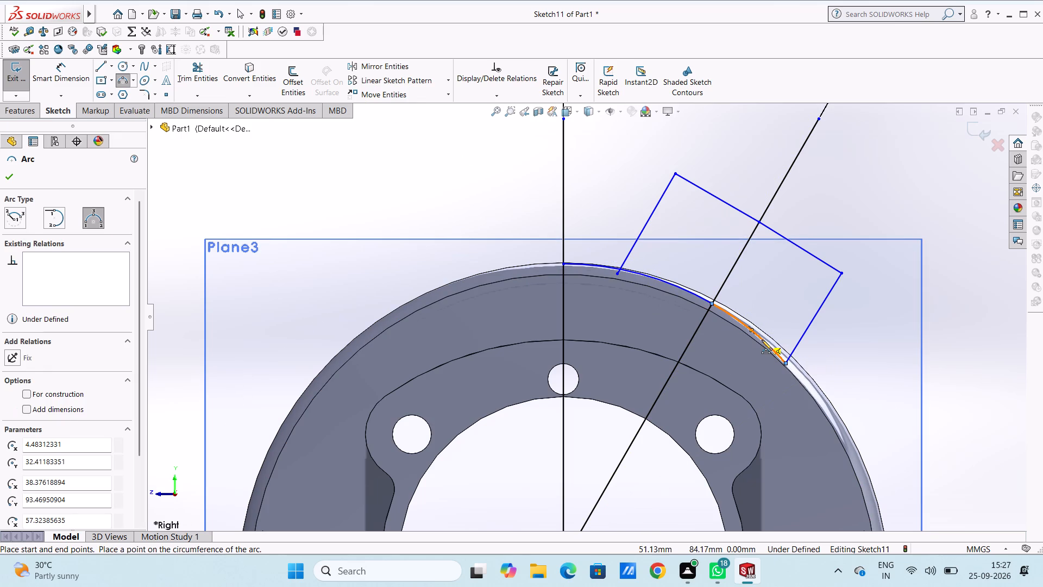
pyautogui.press('Escape')
pyautogui.press('Escape')
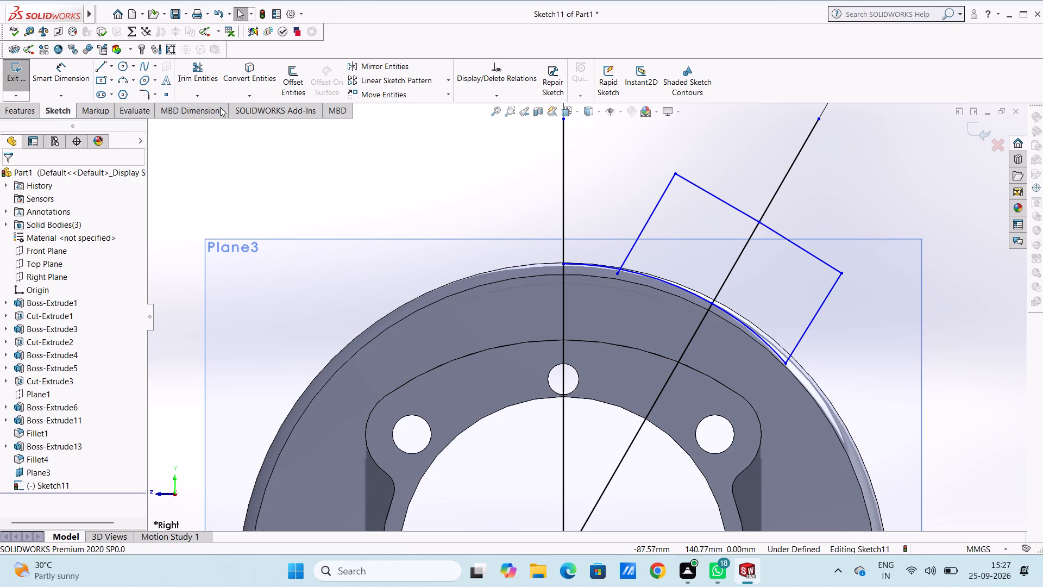
# Trim the arc piece between the vertical line and the profile, and the first side's short overhang below the arc.
pyautogui.click(200, 73)
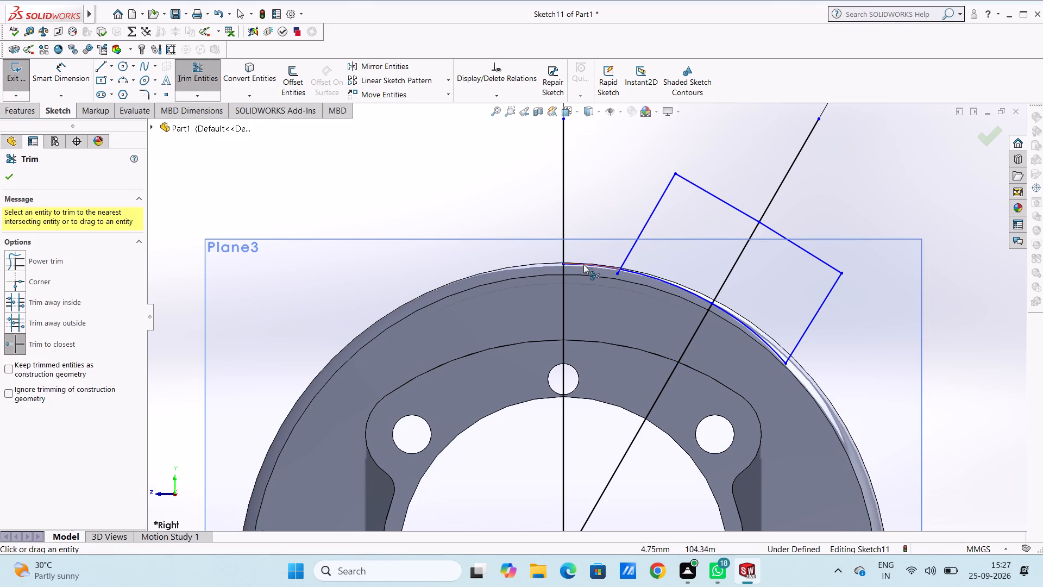
pyautogui.click(583, 264)
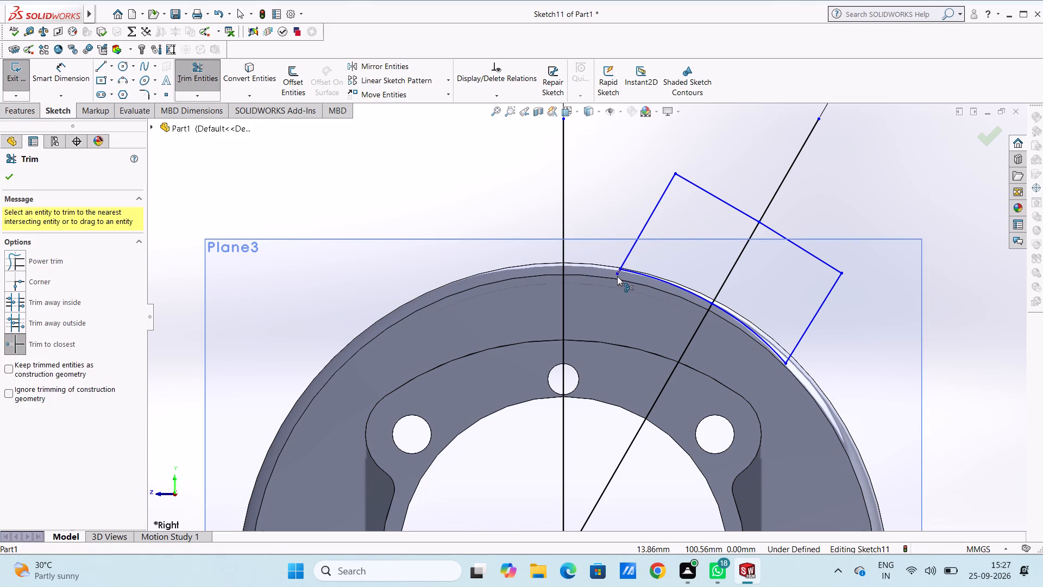
pyautogui.click(617, 276)
pyautogui.press('Escape')
pyautogui.press('Escape')
# Dimension both halves of the profile's top edge, placing the dimensions above the profile.
pyautogui.scroll(2, 627, 223)
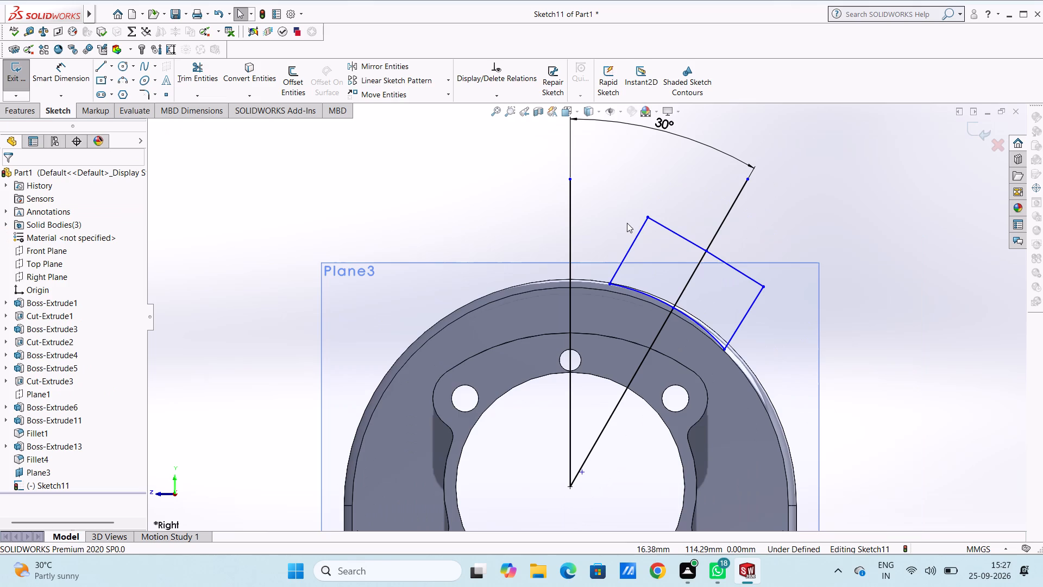
pyautogui.click(49, 75)
pyautogui.scroll(3, 576, 218)
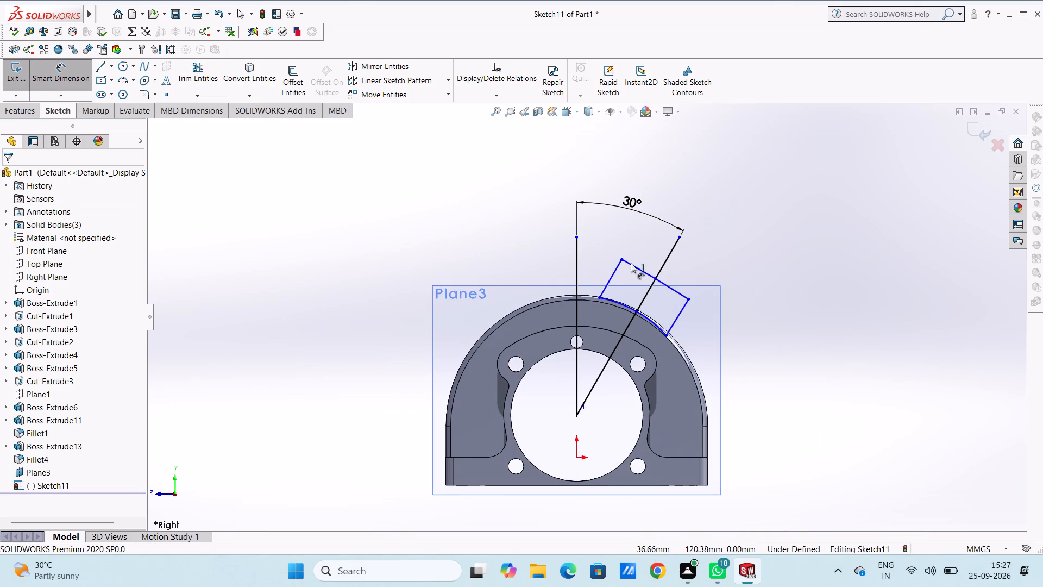
pyautogui.click(627, 265)
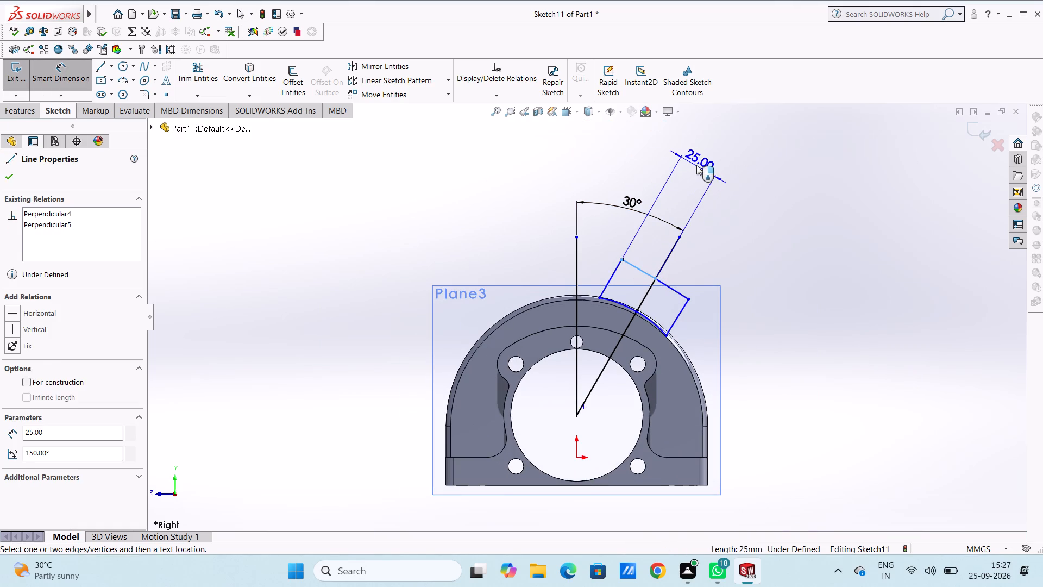
pyautogui.click(697, 165)
pyautogui.click(654, 152)
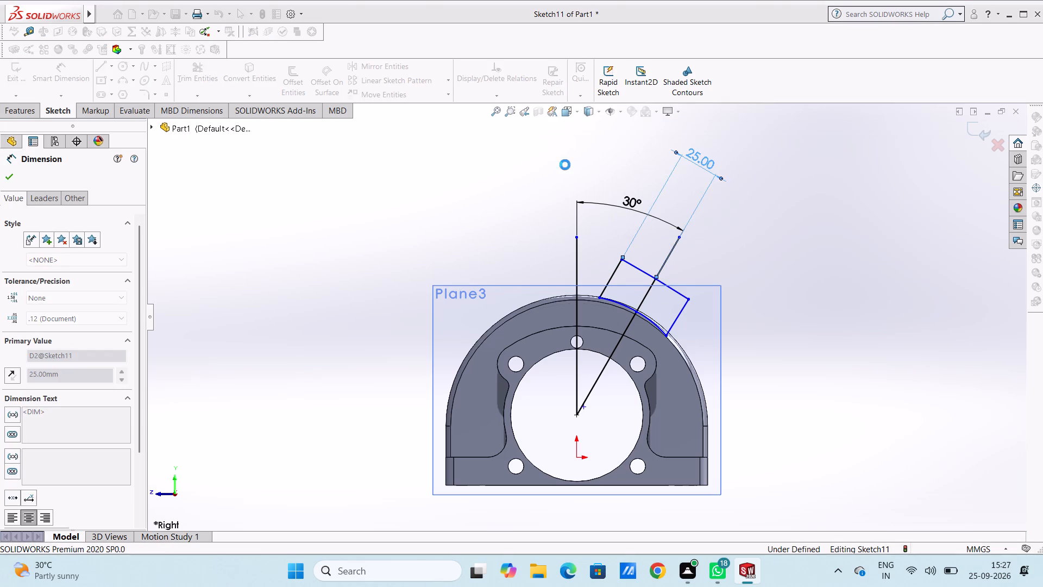
pyautogui.click(565, 165)
pyautogui.click(682, 297)
pyautogui.click(742, 214)
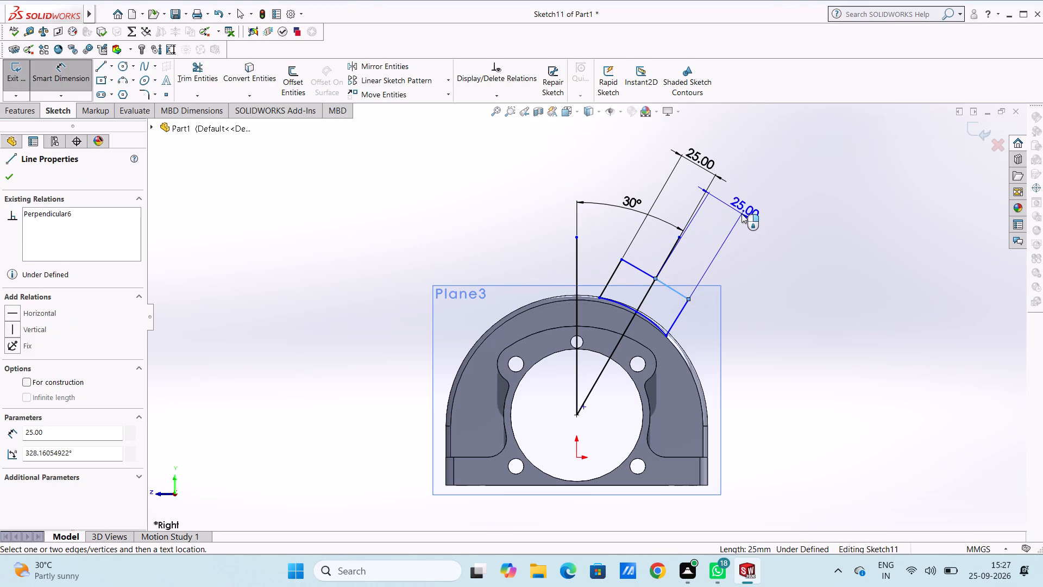
pyautogui.click(695, 197)
pyautogui.click(613, 183)
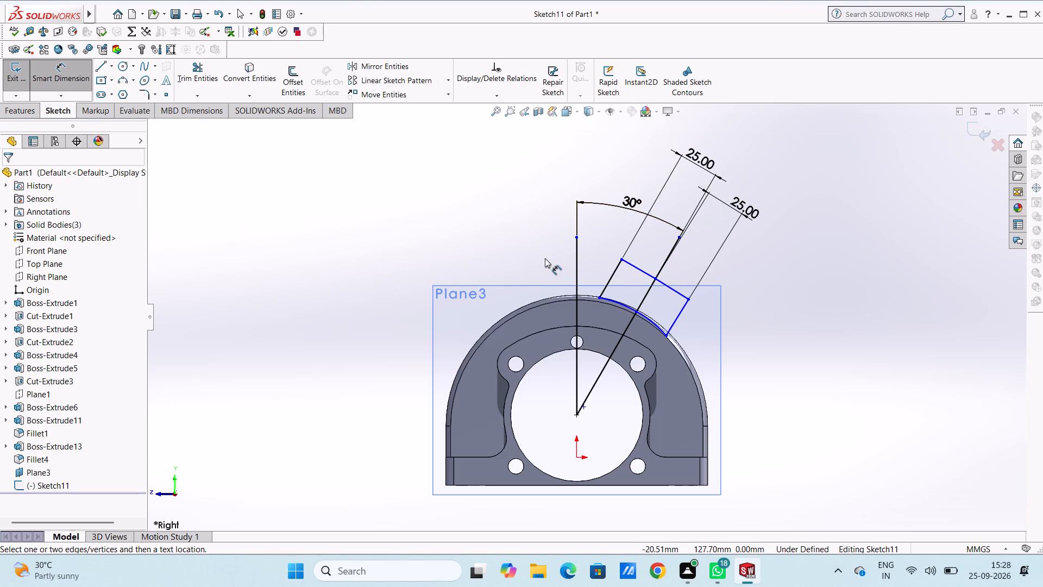
# Delete the vertical reference line rising from the bore centre, along with its angle dimension.
pyautogui.click(618, 301)
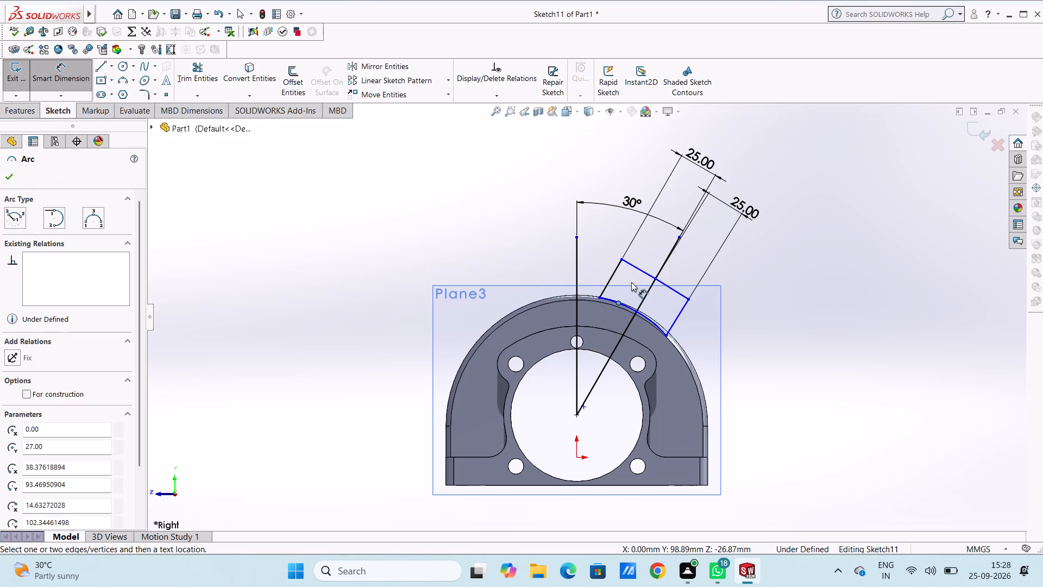
pyautogui.click(576, 253)
pyautogui.press('Delete')
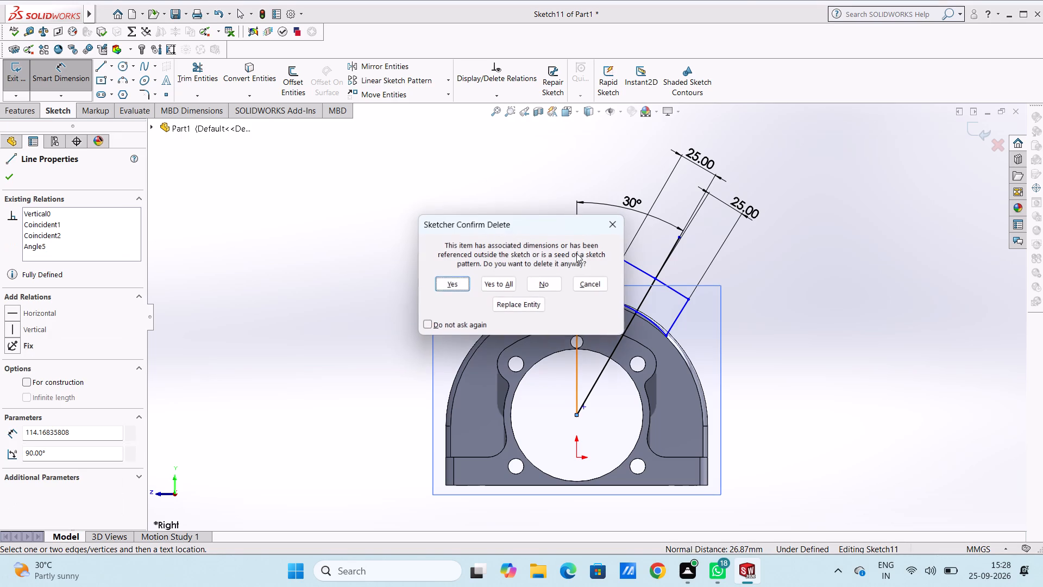
pyautogui.click(455, 288)
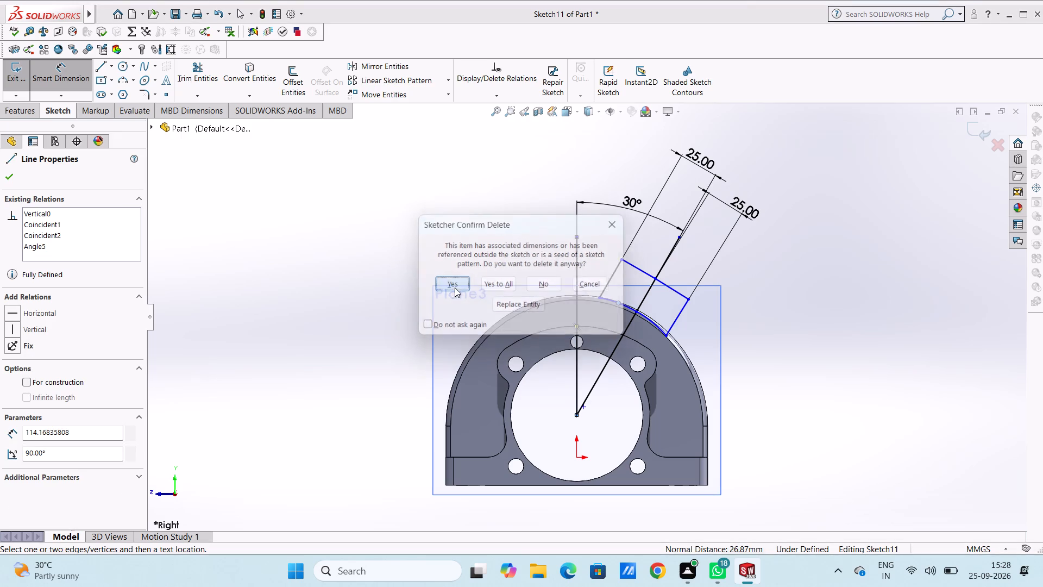
pyautogui.click(626, 218)
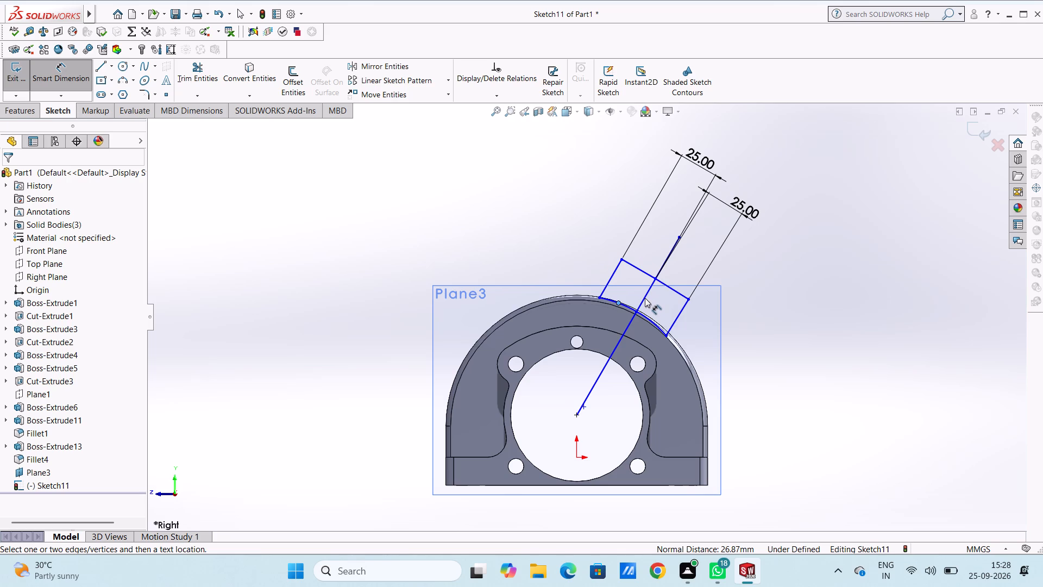
# Delete the tilted reference line running from the bore centre through the profile.
pyautogui.click(677, 242)
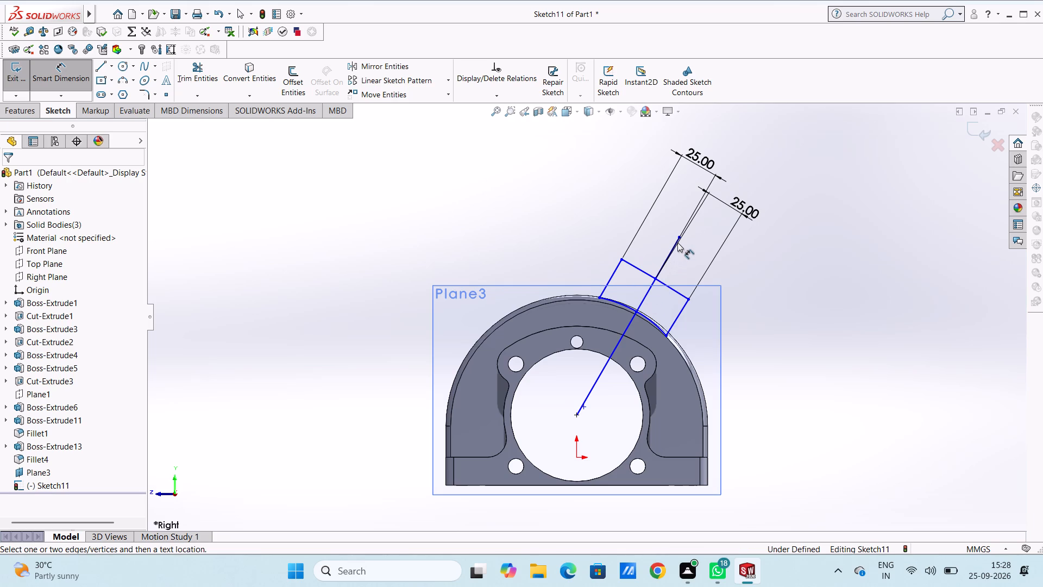
pyautogui.click(585, 399)
pyautogui.press('Escape')
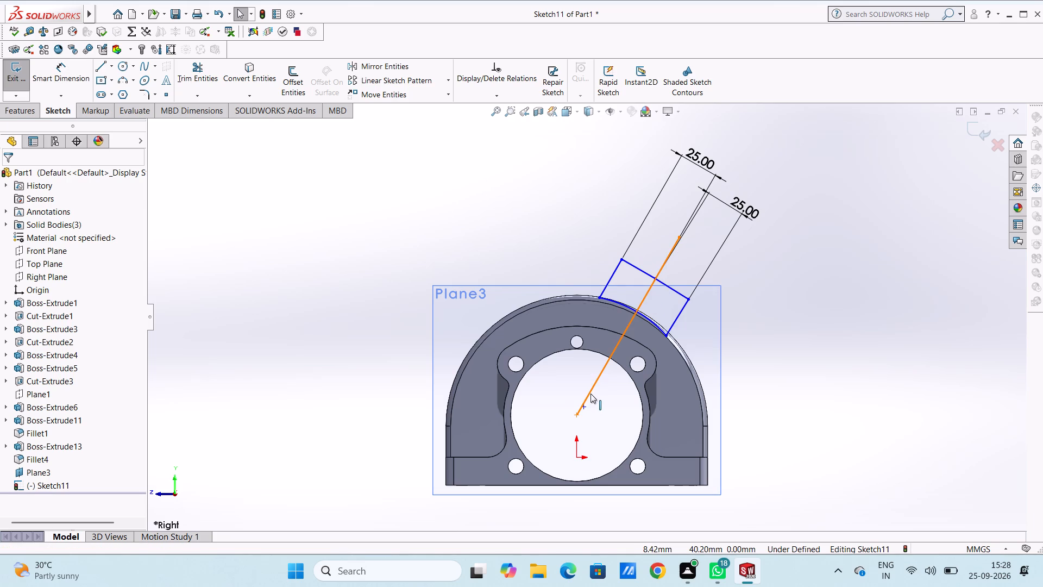
pyautogui.click(590, 394)
pyautogui.press('Delete')
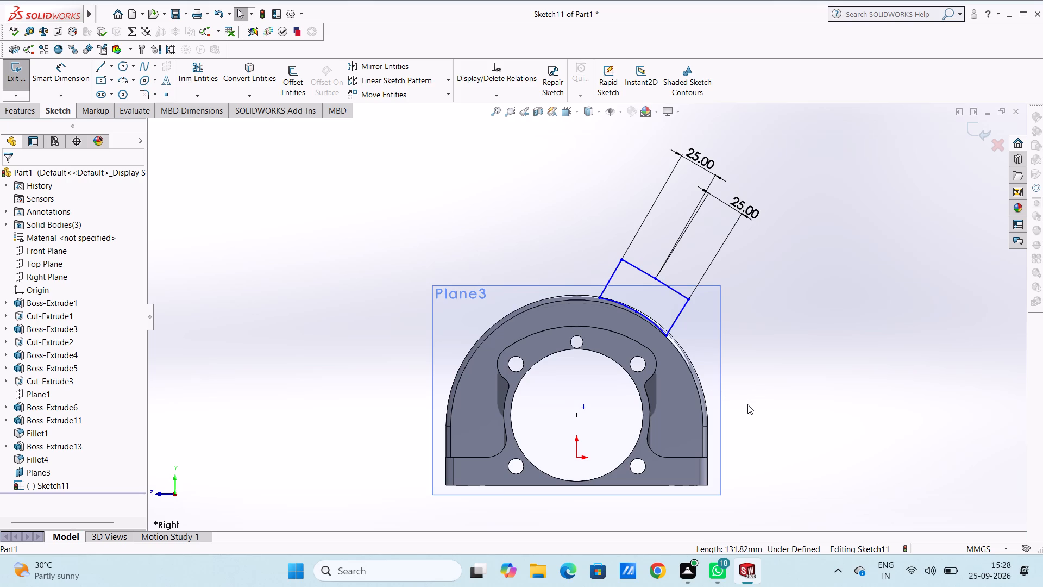
pyautogui.press('Escape')
pyautogui.press('Escape')
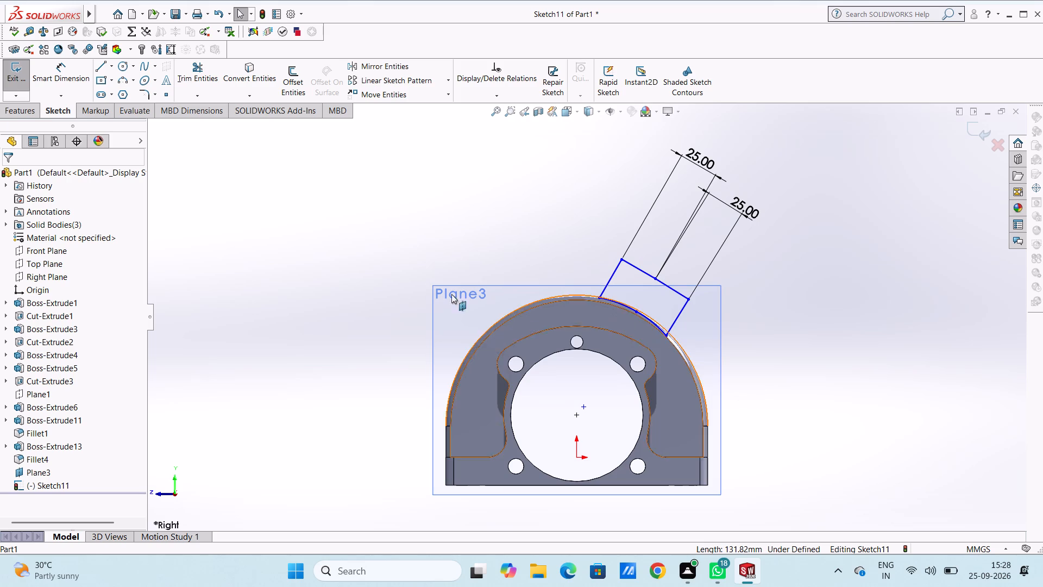
# Extrude the closed profile on the arch 44 mm as a boss, using the Mid Plane end condition.
pyautogui.moveTo(277, 236); pyautogui.dragTo(361, 375, button='middle')
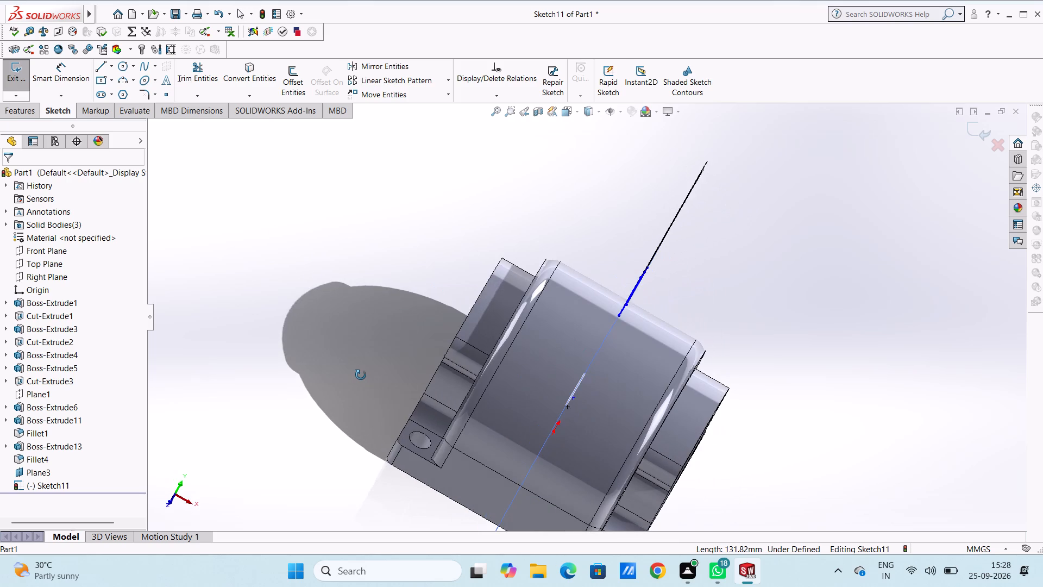
pyautogui.moveTo(361, 375); pyautogui.dragTo(378, 421, button='middle')
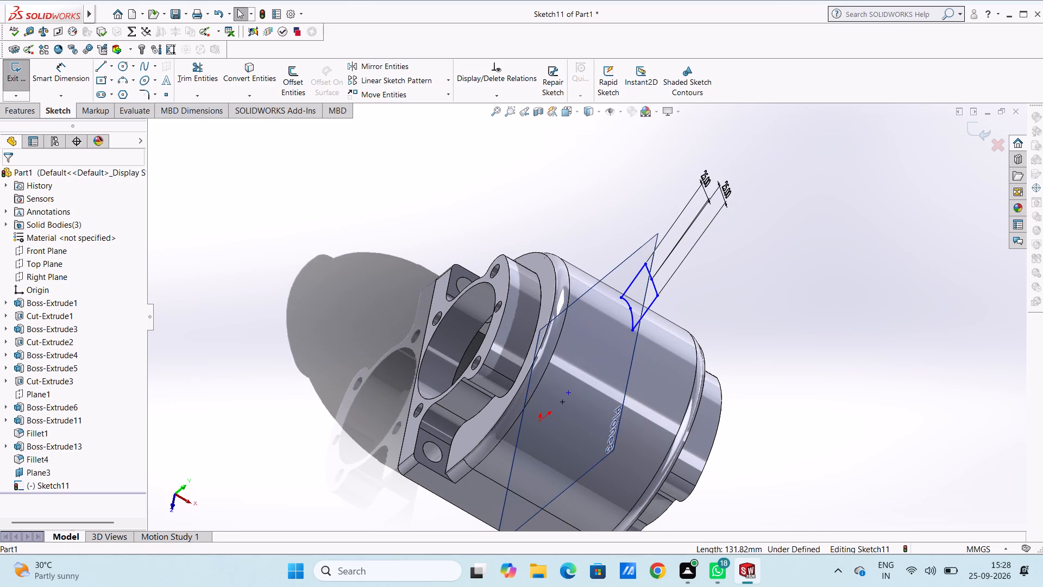
pyautogui.click(24, 113)
pyautogui.click(29, 80)
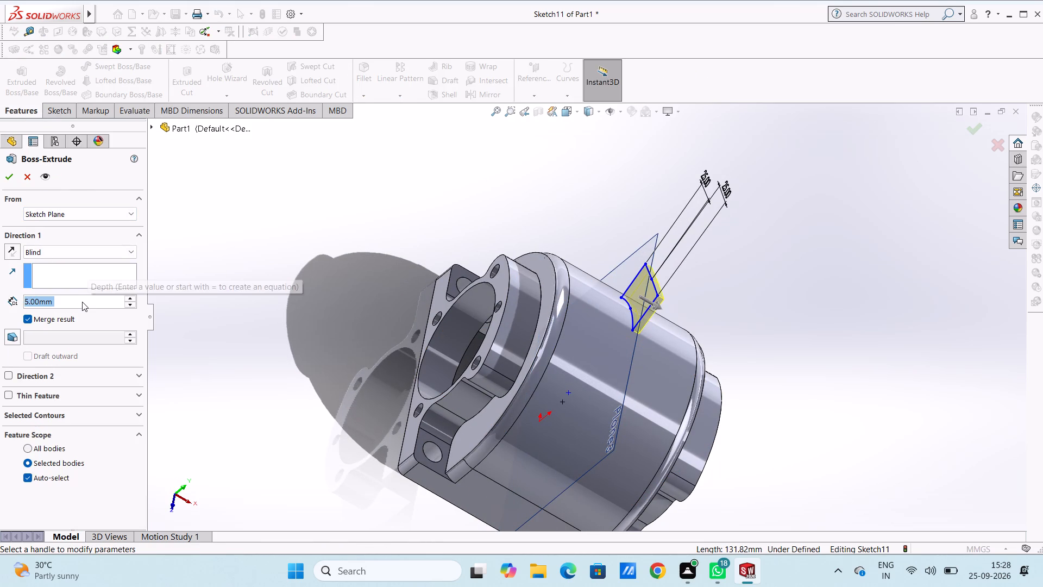
pyautogui.write('44')
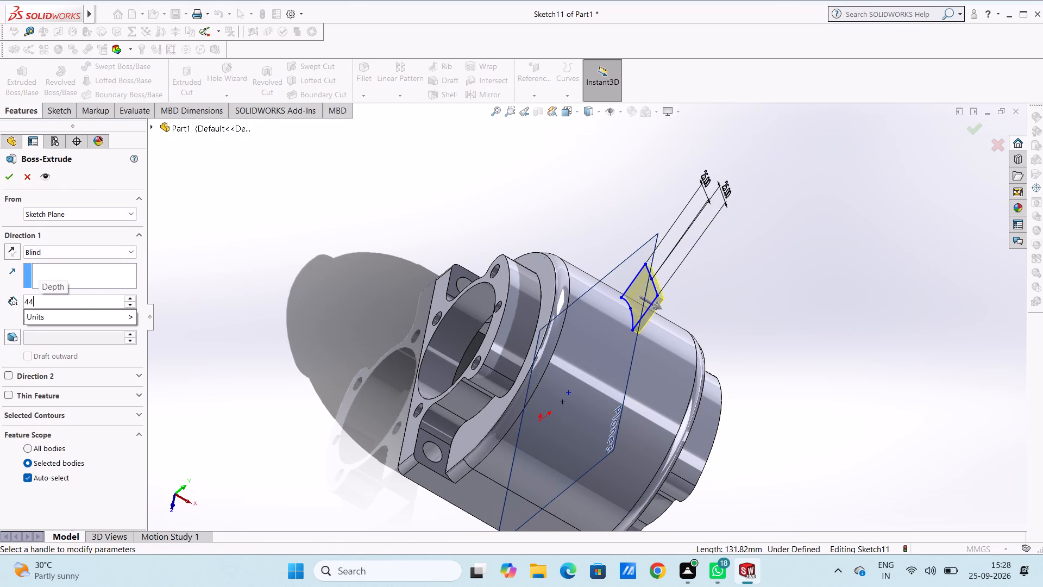
pyautogui.press('Return')
pyautogui.click(89, 251)
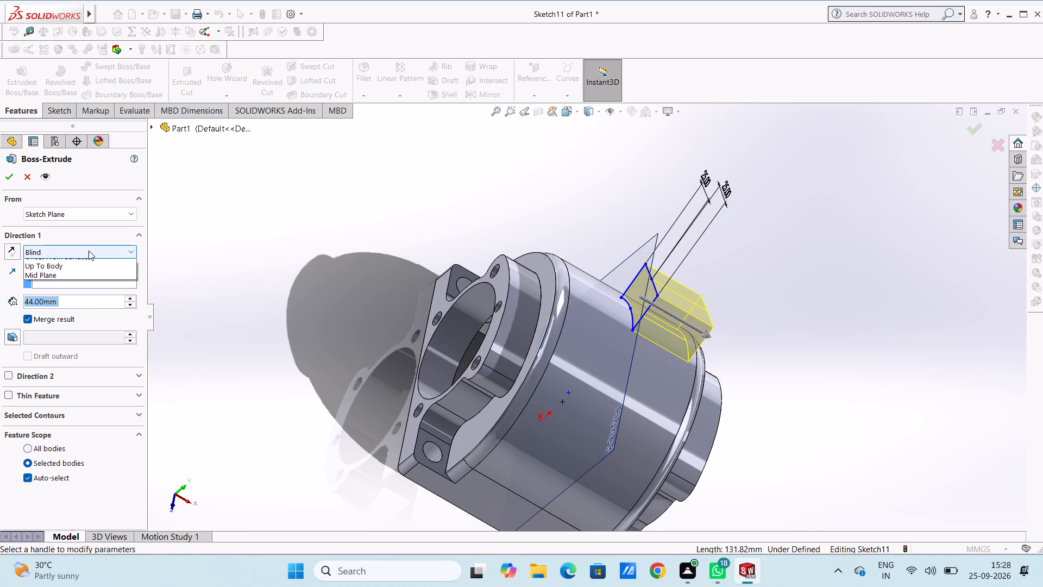
pyautogui.click(50, 326)
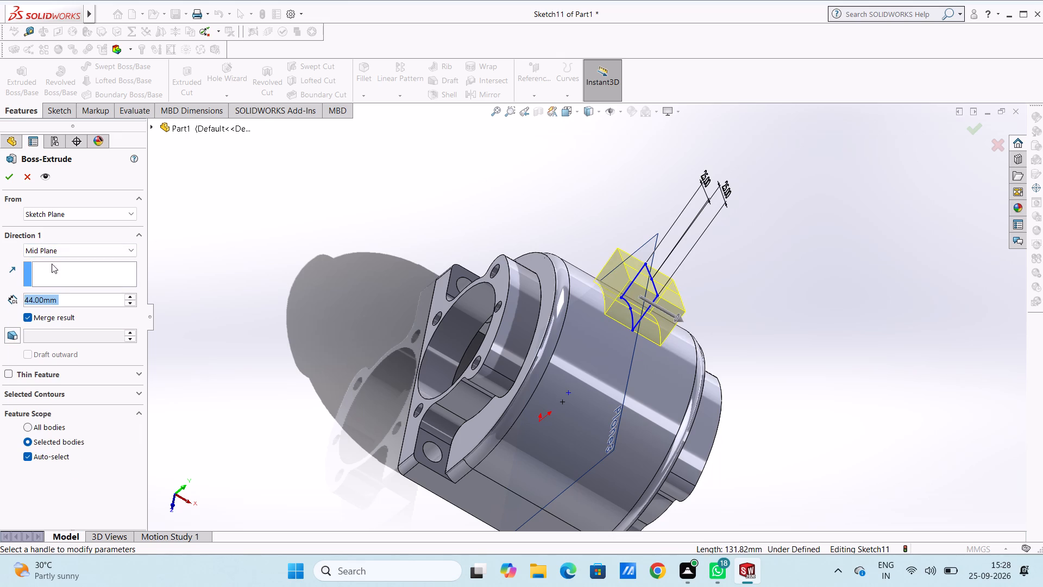
pyautogui.click(7, 174)
pyautogui.click(242, 254)
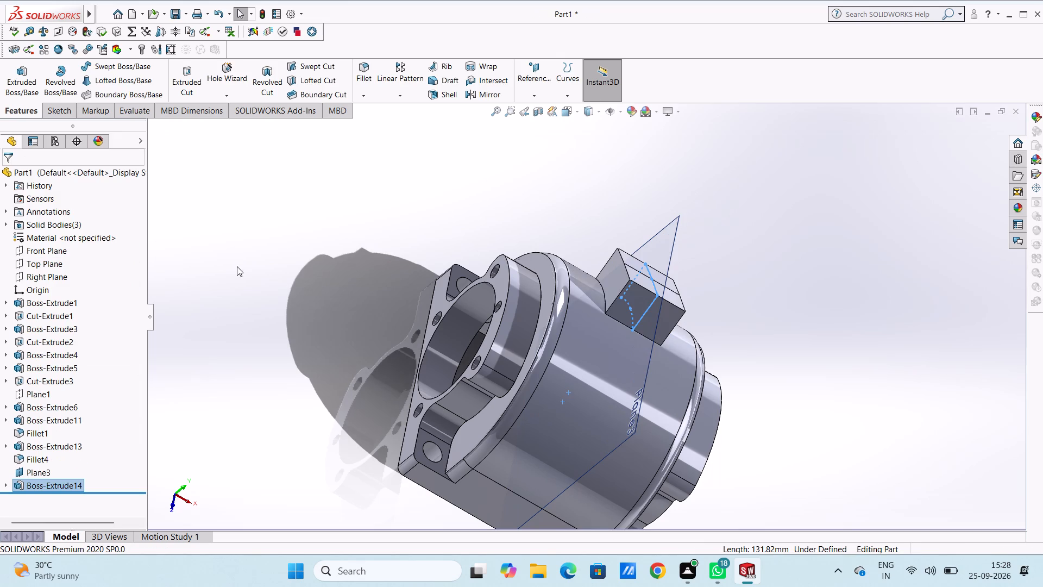
# Hide Plane3.
pyautogui.scroll(-2, 53, 470)
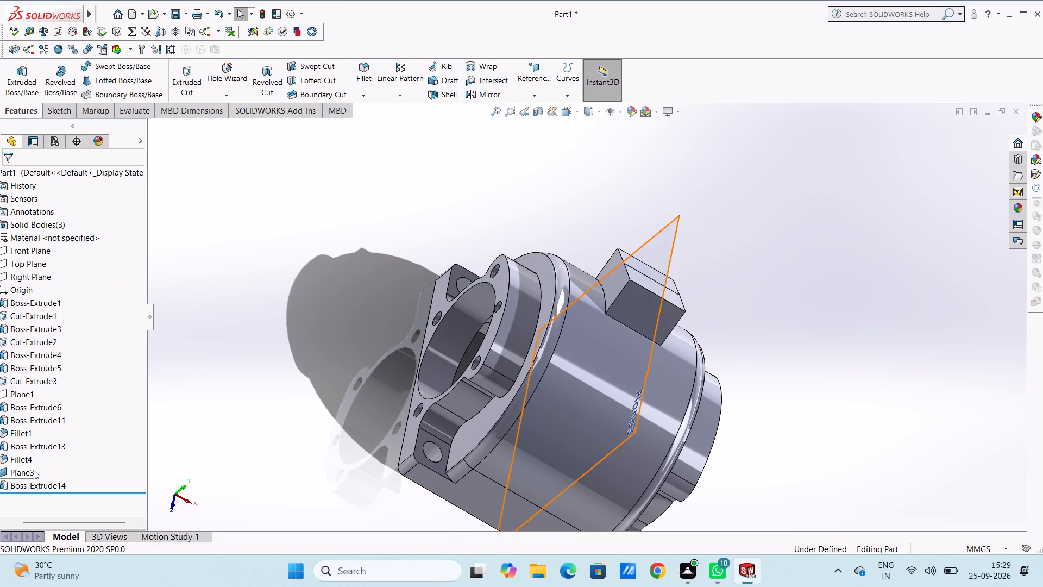
pyautogui.click(32, 471)
pyautogui.click(58, 458)
pyautogui.click(171, 430)
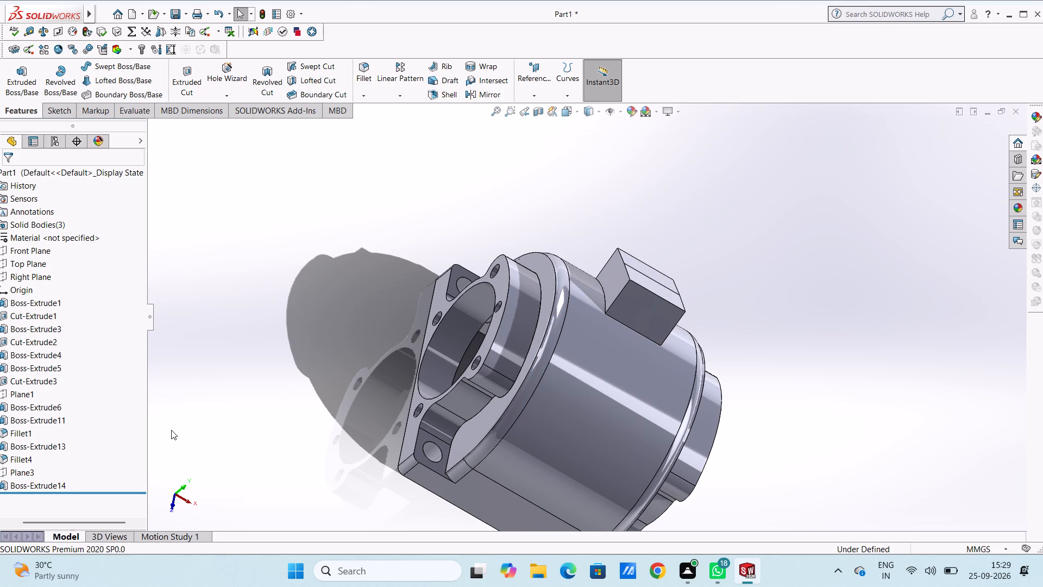
# Fillet the four corner edges running from the block's top face down to the arched cover with a 5 mm radius.
pyautogui.moveTo(198, 380); pyautogui.dragTo(115, 418, button='middle')
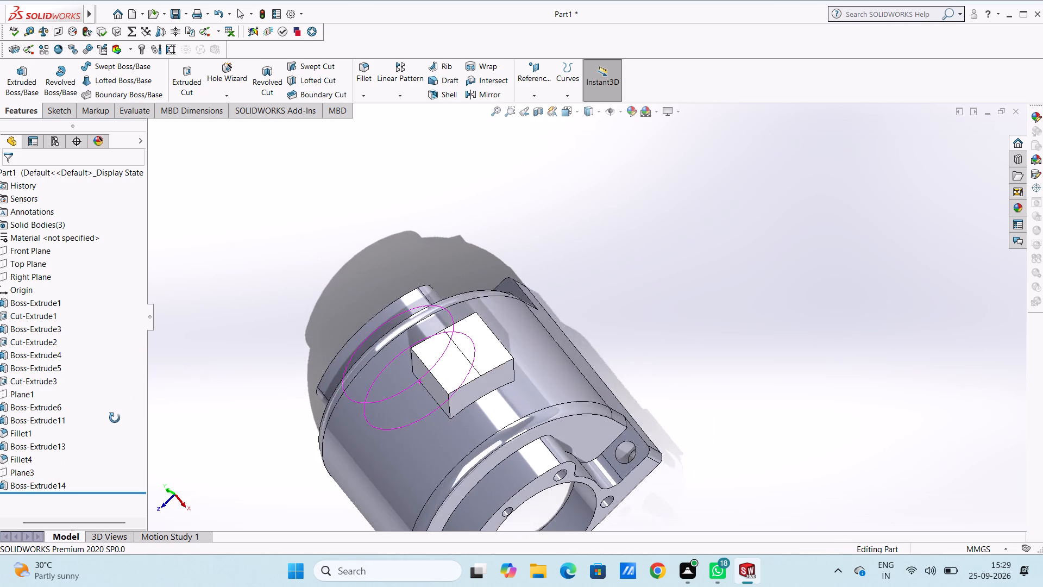
pyautogui.moveTo(115, 418); pyautogui.dragTo(115, 419, button='middle')
pyautogui.moveTo(357, 302); pyautogui.dragTo(372, 372, button='middle')
pyautogui.scroll(-1, 354, 304)
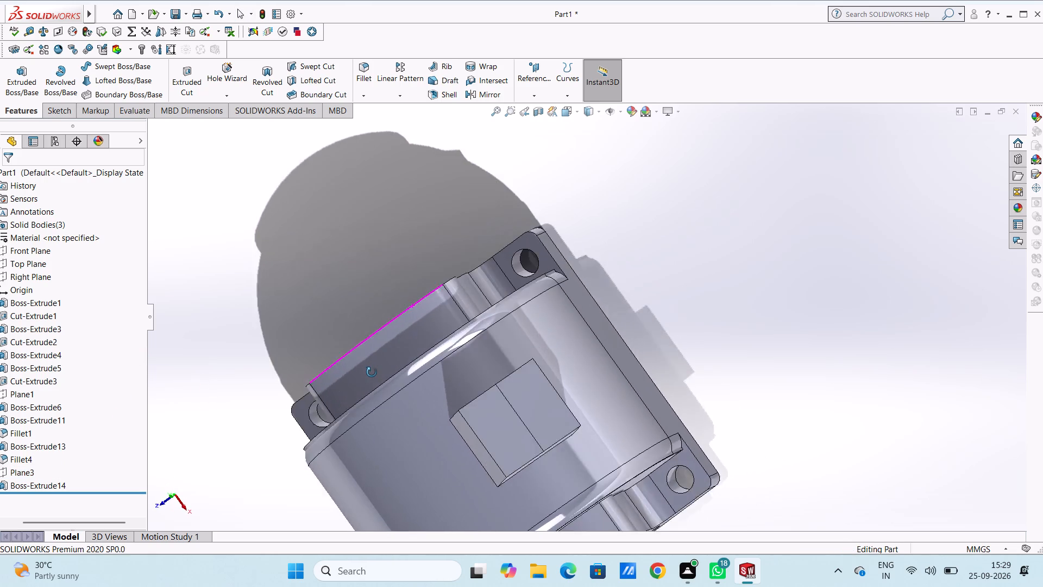
pyautogui.moveTo(372, 372); pyautogui.dragTo(354, 323, button='middle')
pyautogui.moveTo(319, 321); pyautogui.dragTo(325, 222, button='middle')
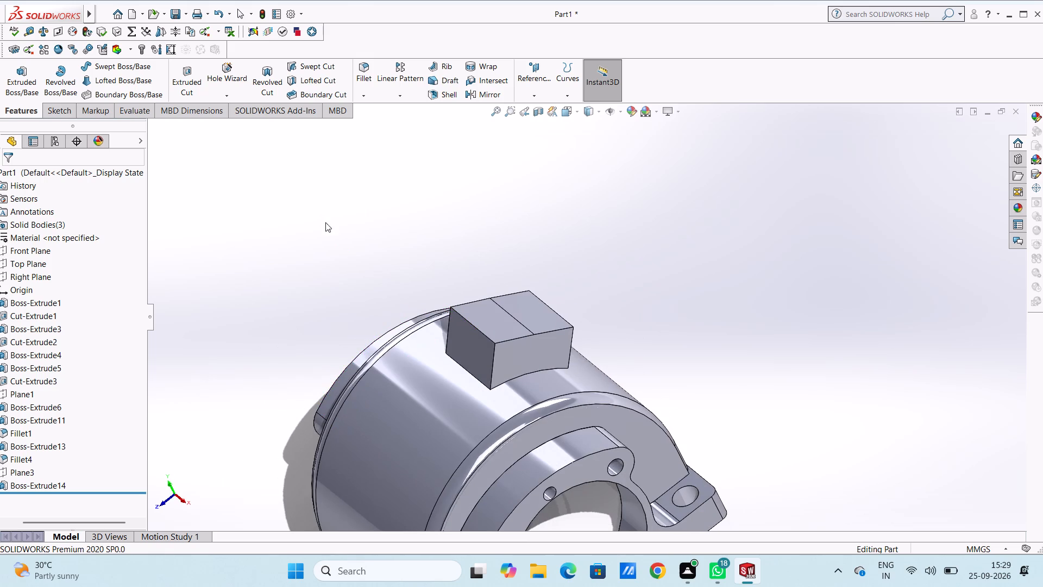
pyautogui.scroll(-4, 627, 352)
pyautogui.scroll(3, 393, 389)
pyautogui.scroll(-5, 453, 369)
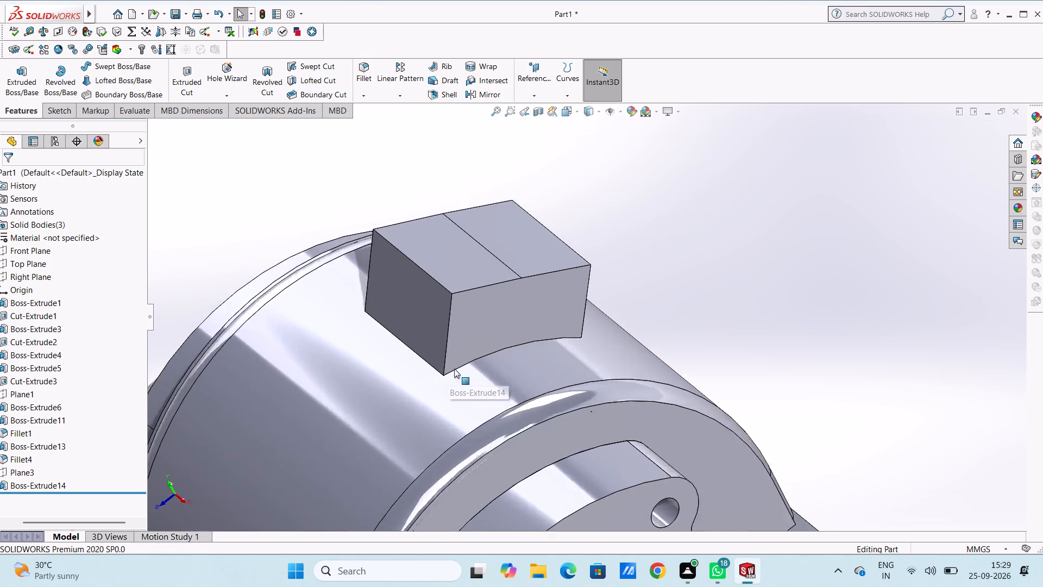
pyautogui.click(362, 64)
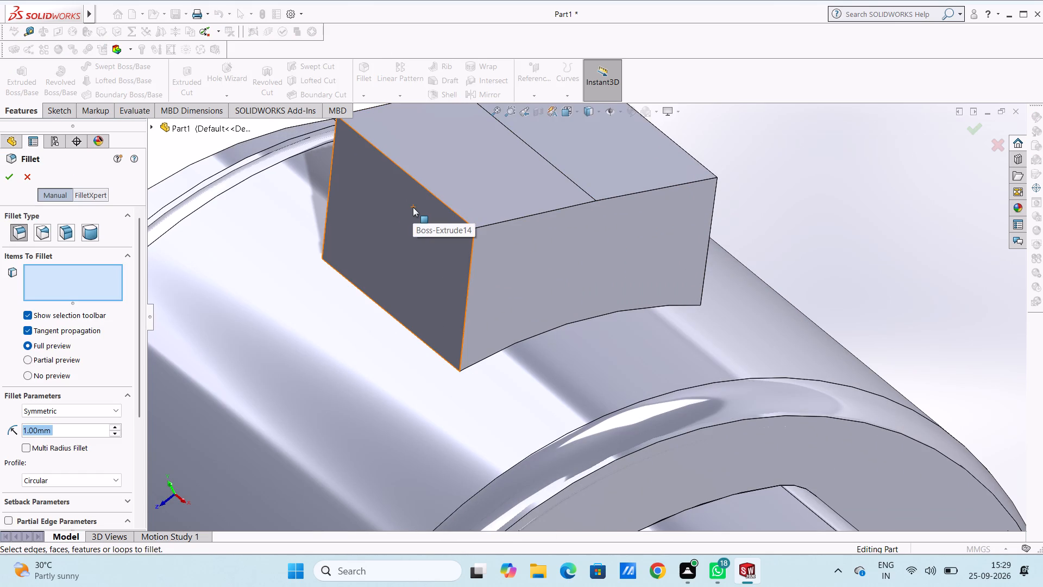
pyautogui.click(470, 267)
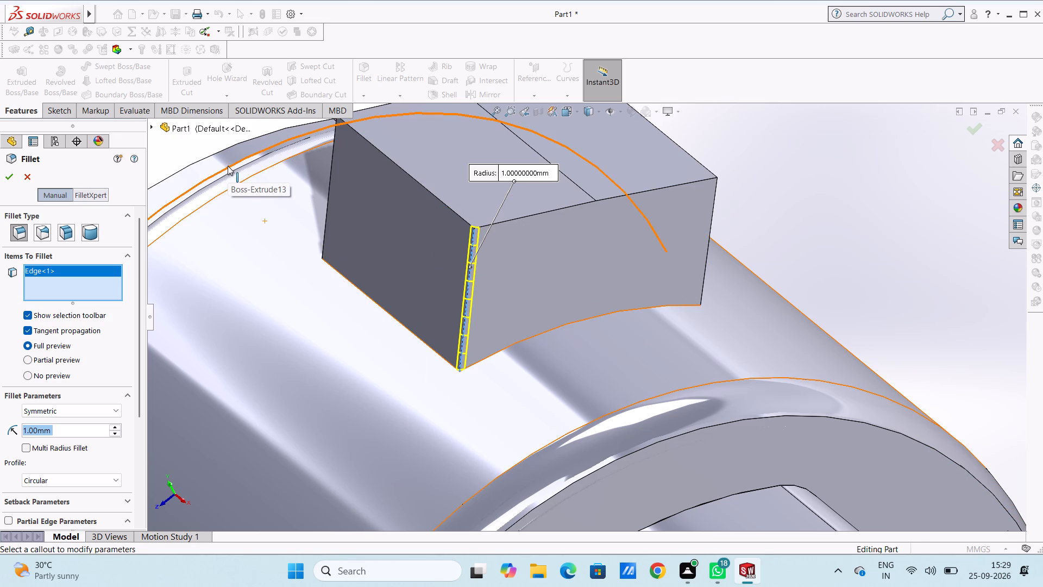
pyautogui.press('5')
pyautogui.press('Return')
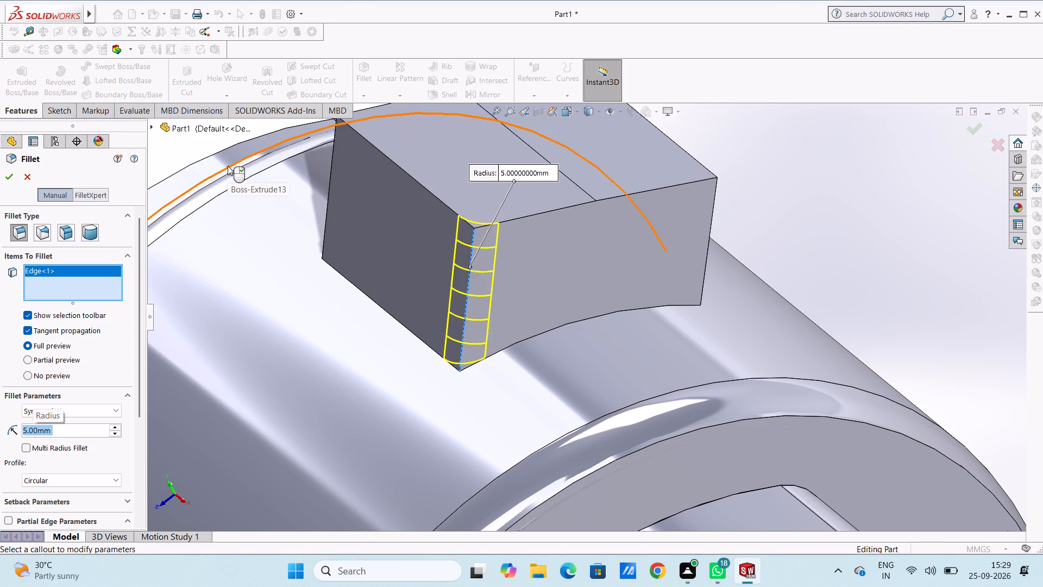
pyautogui.moveTo(227, 164); pyautogui.dragTo(284, 271, button='middle')
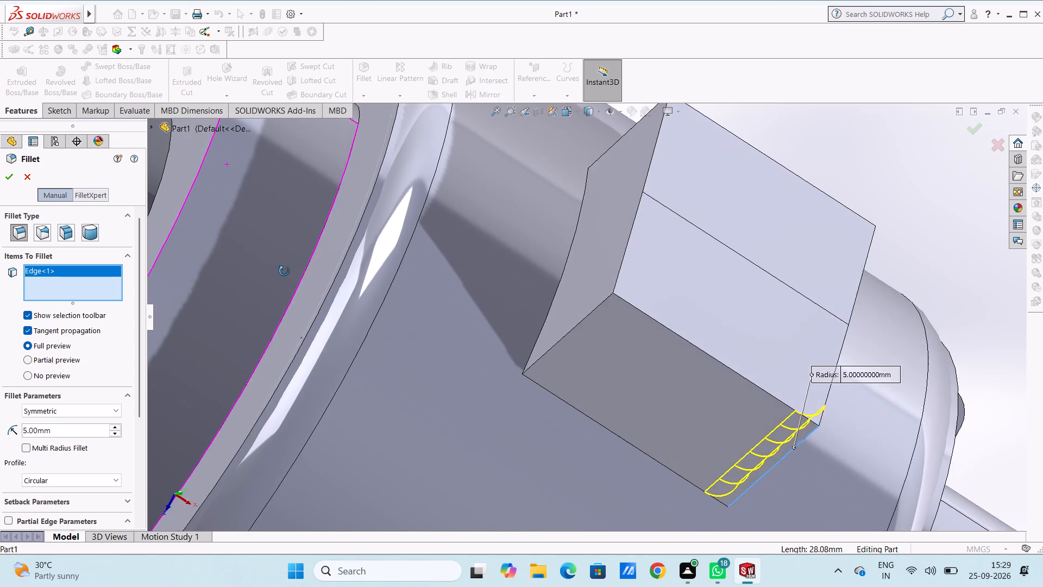
pyautogui.moveTo(284, 271); pyautogui.dragTo(286, 285, button='middle')
pyautogui.scroll(-1, 543, 342)
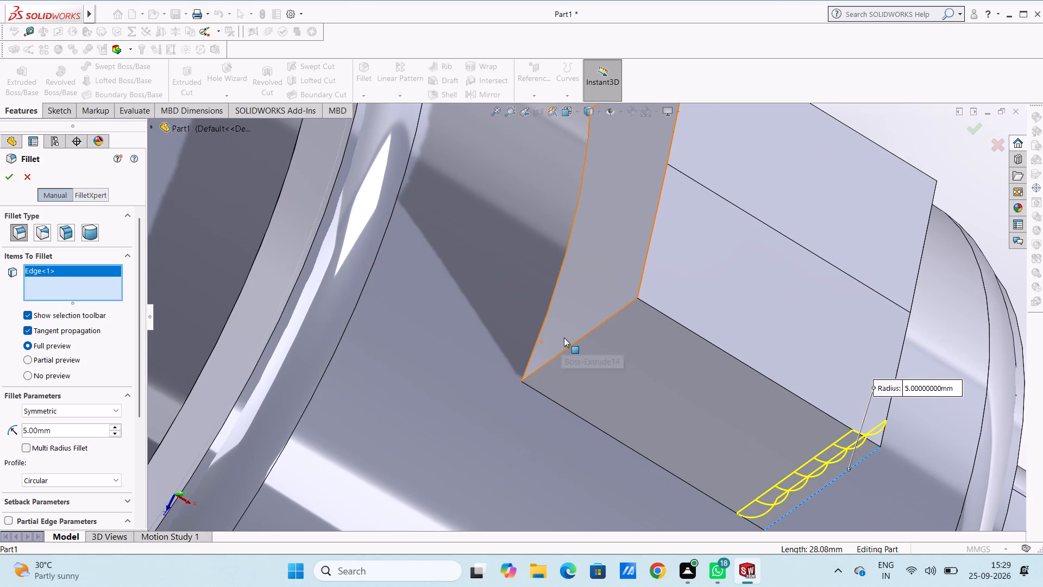
pyautogui.click(586, 335)
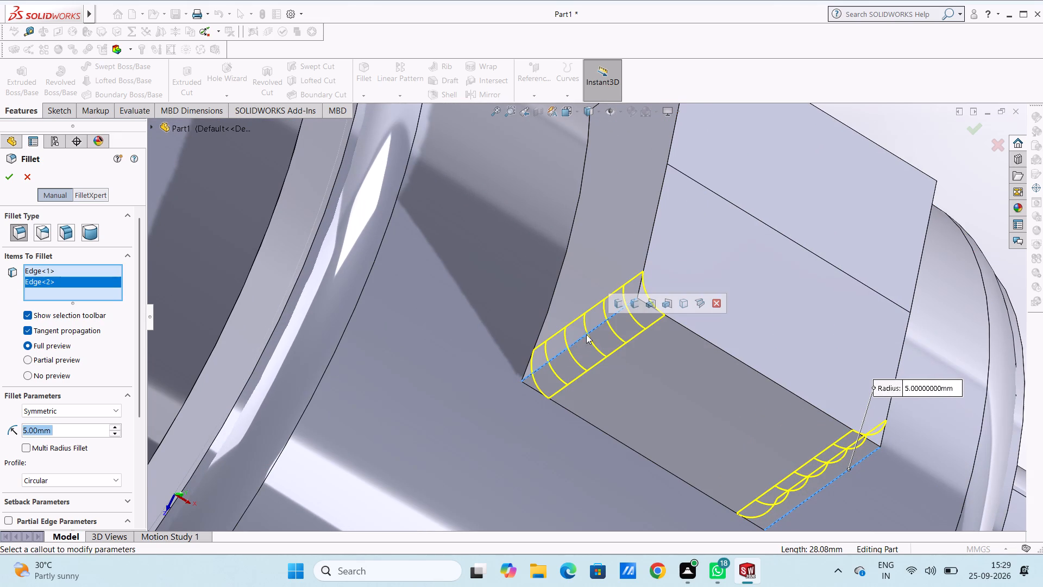
pyautogui.scroll(3, 595, 254)
pyautogui.moveTo(771, 195); pyautogui.dragTo(687, 212, button='middle')
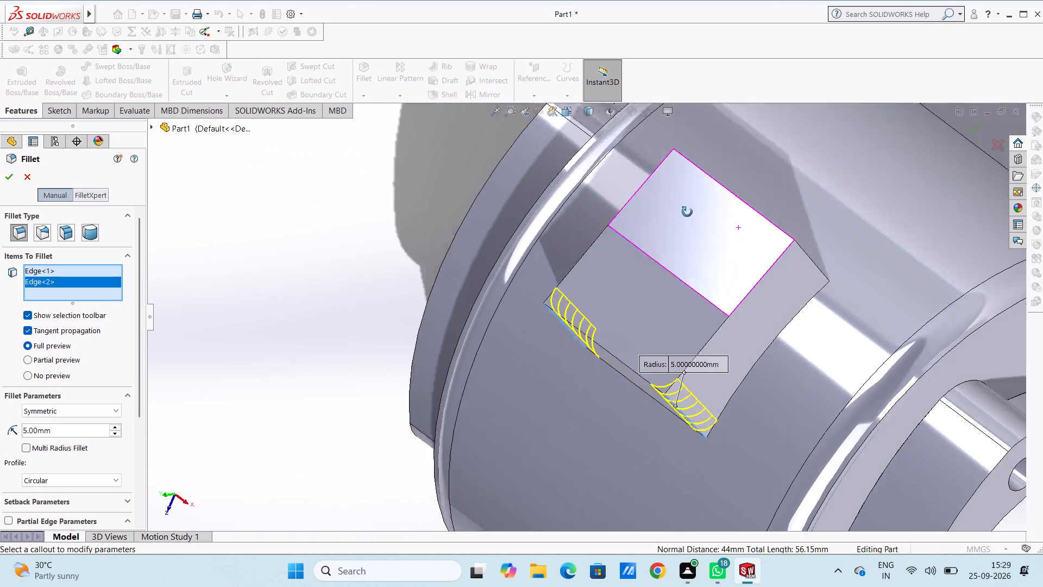
pyautogui.moveTo(687, 212); pyautogui.dragTo(639, 256, button='middle')
pyautogui.scroll(-4, 833, 268)
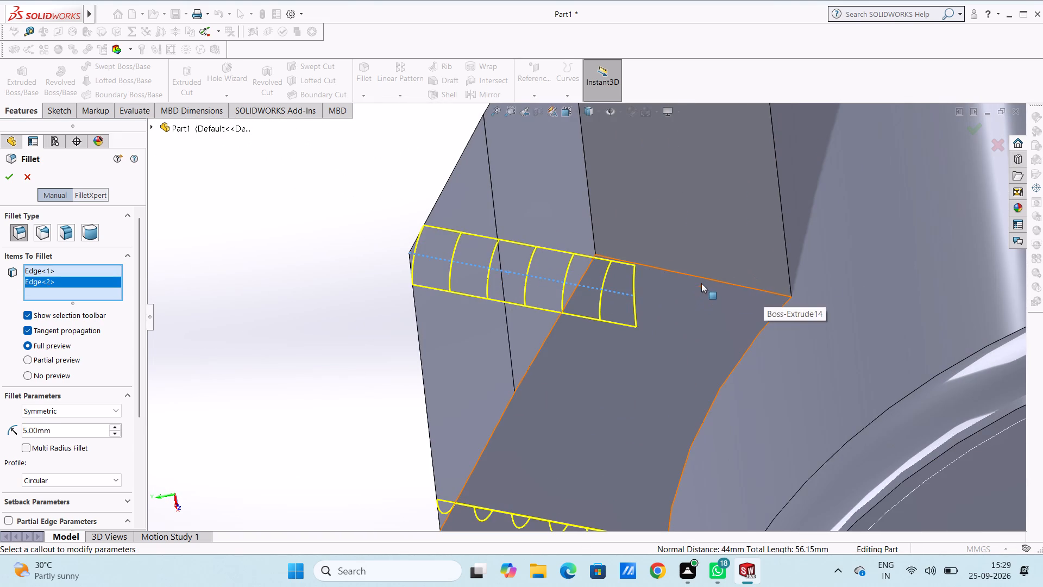
pyautogui.click(702, 278)
pyautogui.scroll(3, 702, 277)
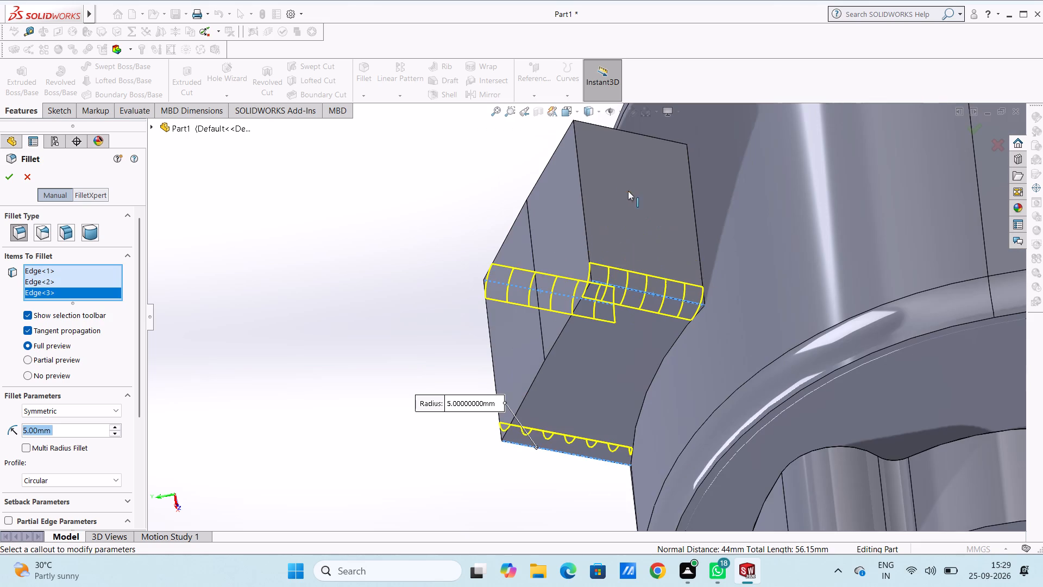
pyautogui.moveTo(629, 190); pyautogui.dragTo(682, 292, button='middle')
pyautogui.scroll(3, 637, 200)
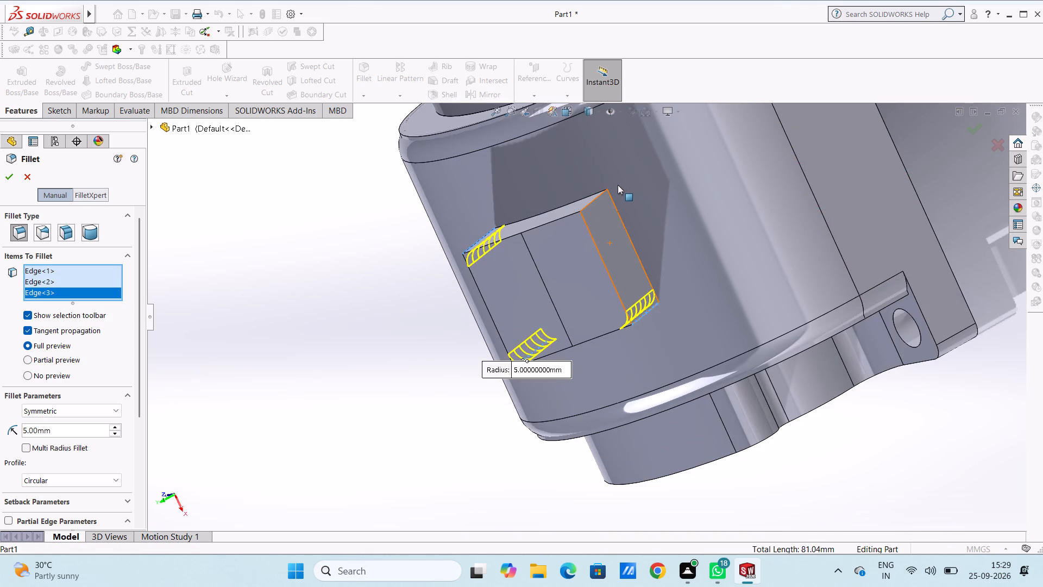
pyautogui.moveTo(618, 191); pyautogui.dragTo(634, 254, button='middle')
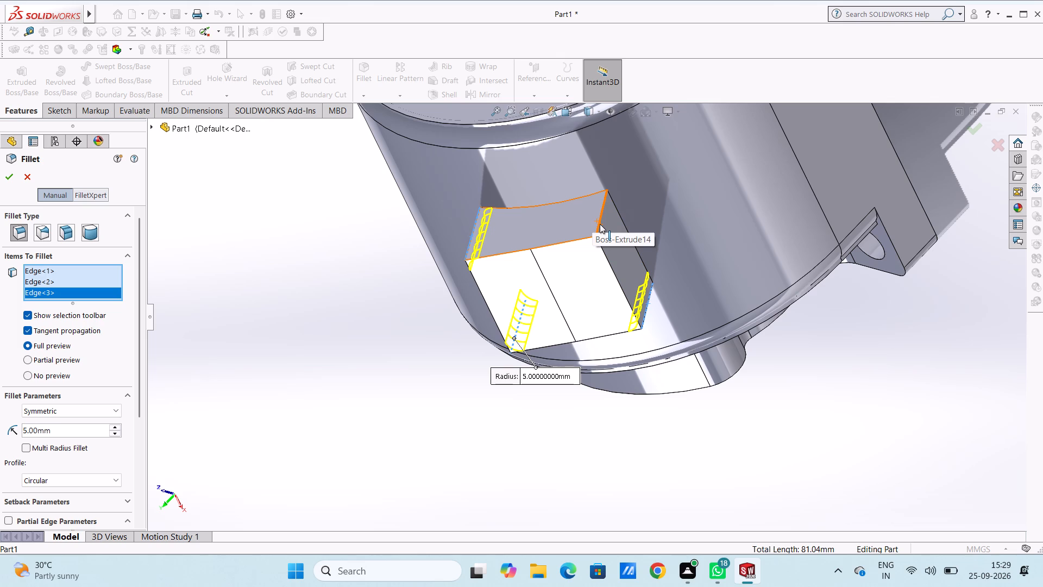
pyautogui.click(600, 224)
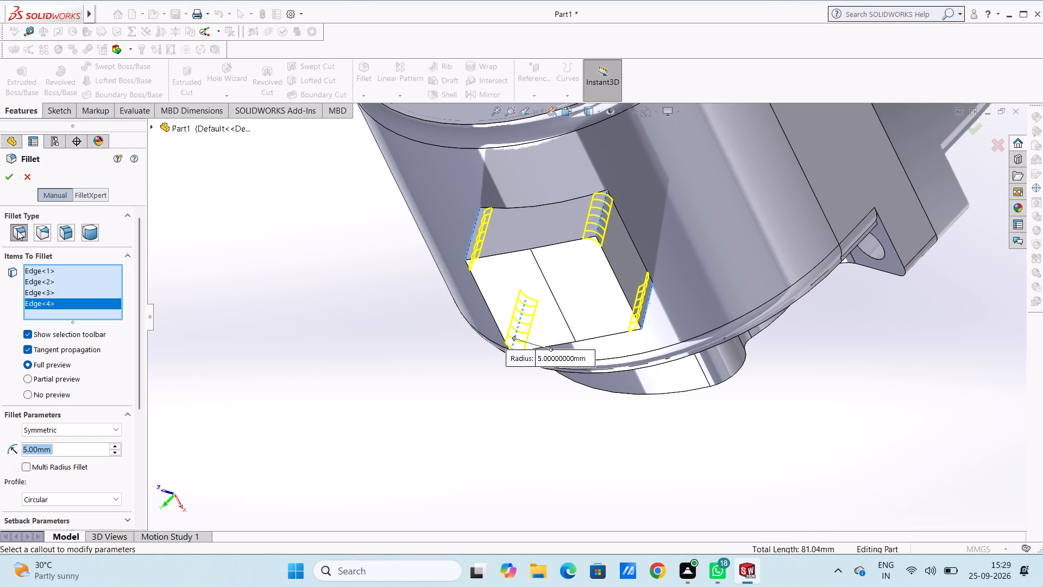
pyautogui.click(10, 180)
pyautogui.click(281, 387)
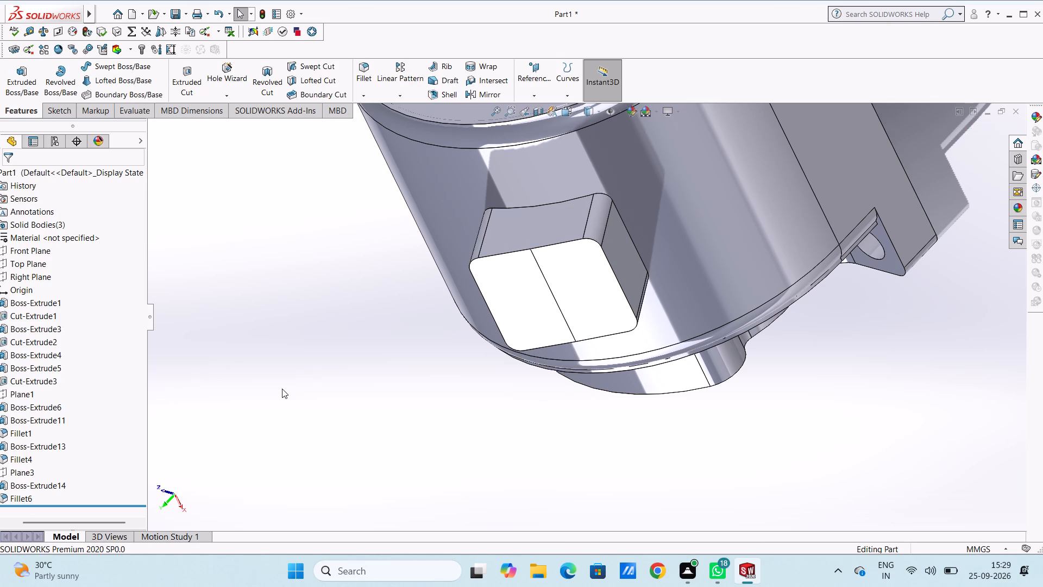
# Examine the filleted block and its top face on the arched cover from several angles.
pyautogui.moveTo(280, 395); pyautogui.dragTo(284, 277, button='middle')
pyautogui.scroll(5, 294, 318)
pyautogui.moveTo(321, 335); pyautogui.dragTo(362, 268, button='middle')
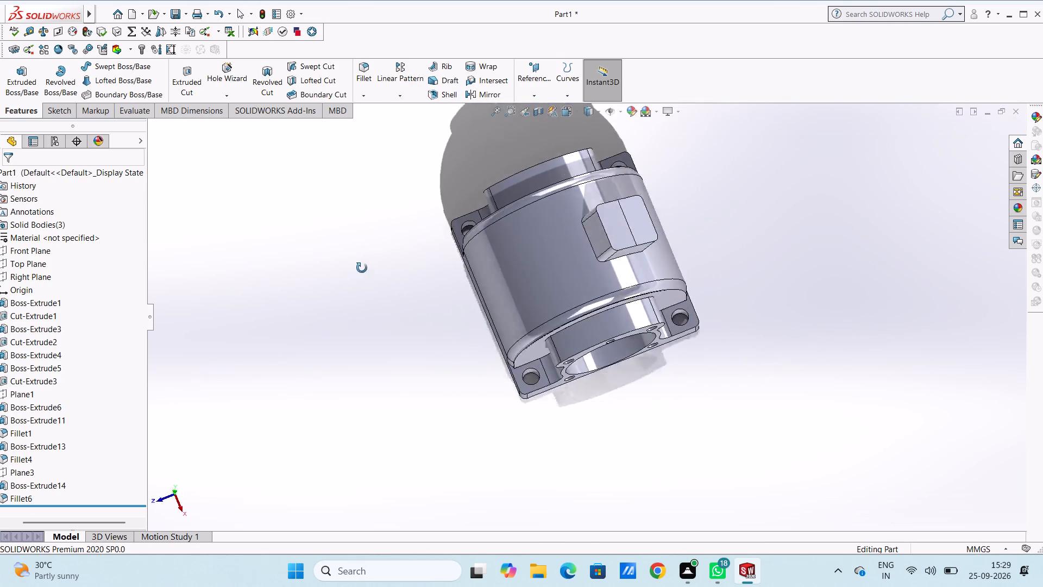
pyautogui.moveTo(362, 268); pyautogui.dragTo(332, 179, button='middle')
pyautogui.scroll(-4, 639, 169)
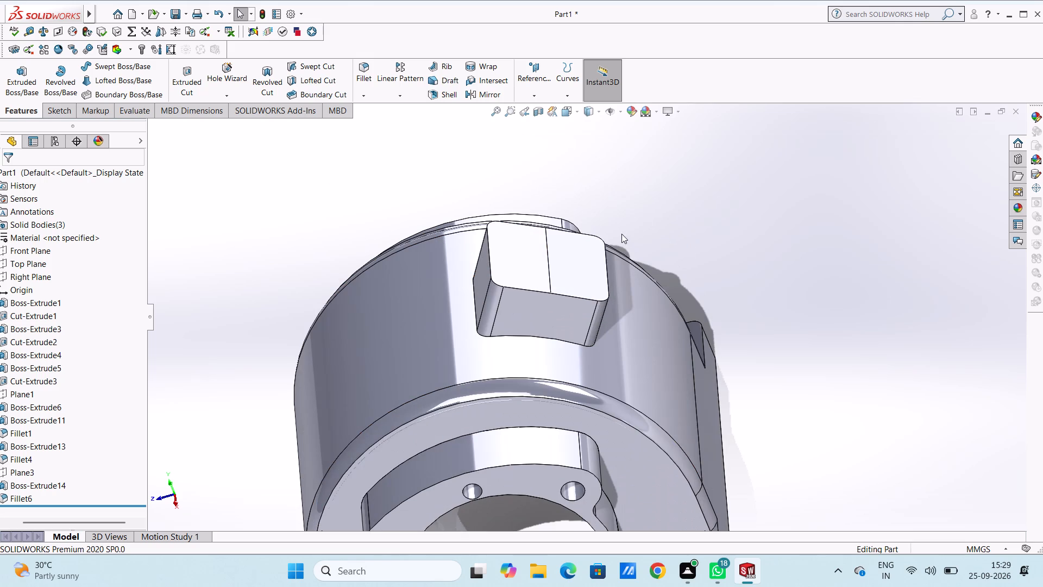
pyautogui.moveTo(619, 211); pyautogui.dragTo(604, 241, button='middle')
pyautogui.scroll(-6, 546, 280)
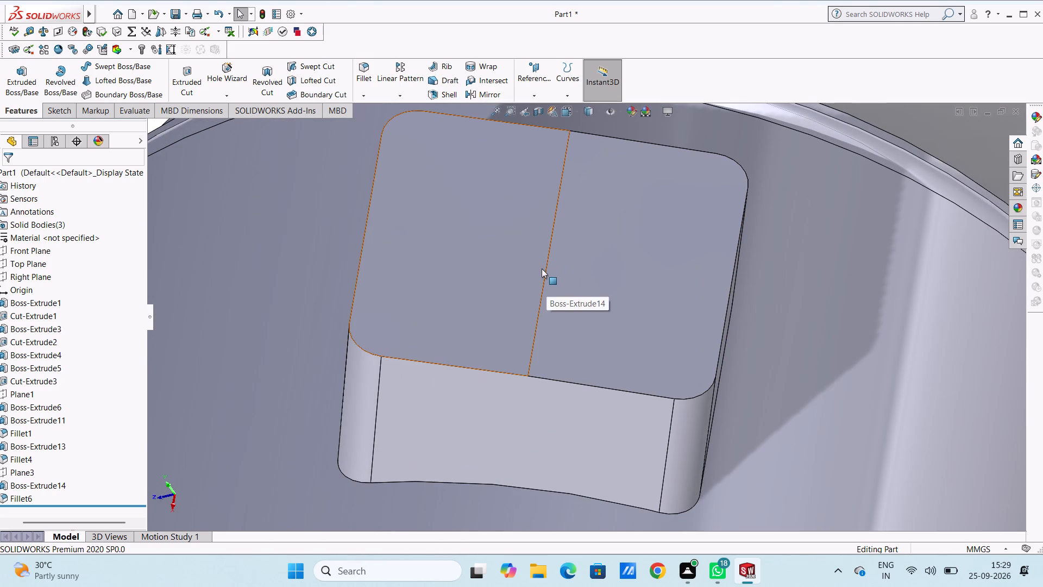
pyautogui.scroll(3, 542, 268)
pyautogui.moveTo(541, 268); pyautogui.dragTo(551, 200, button='middle')
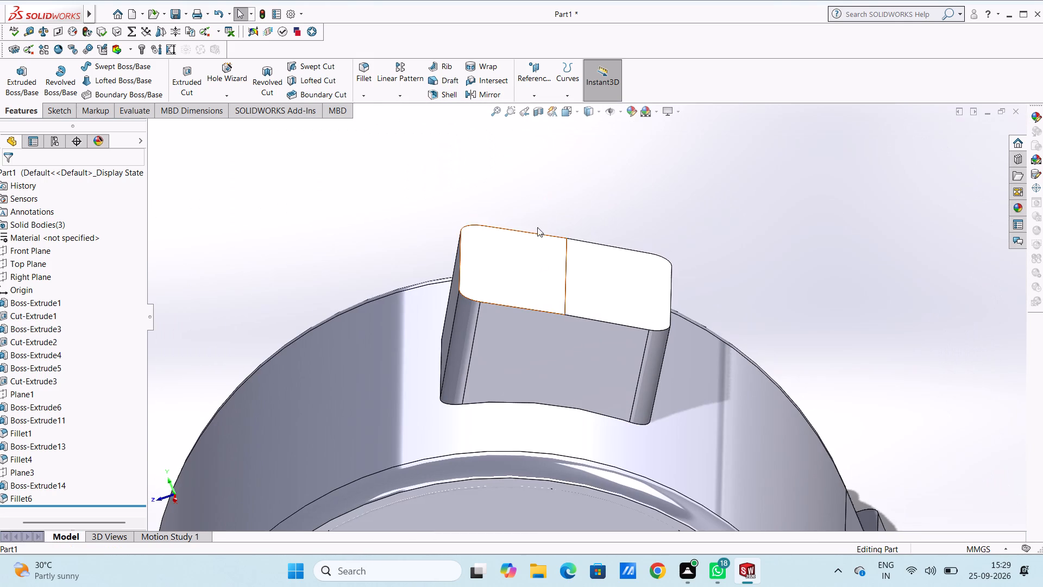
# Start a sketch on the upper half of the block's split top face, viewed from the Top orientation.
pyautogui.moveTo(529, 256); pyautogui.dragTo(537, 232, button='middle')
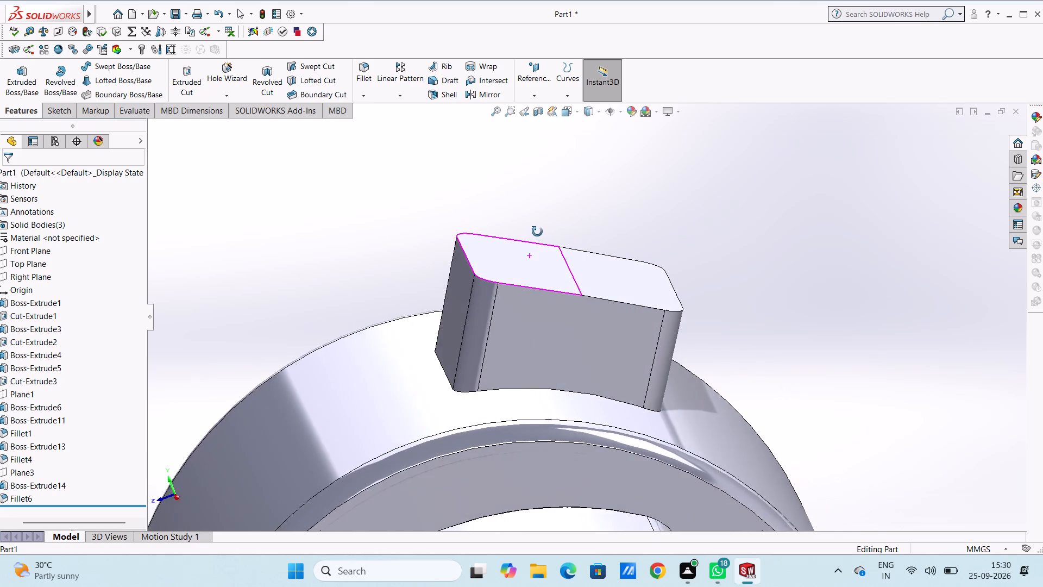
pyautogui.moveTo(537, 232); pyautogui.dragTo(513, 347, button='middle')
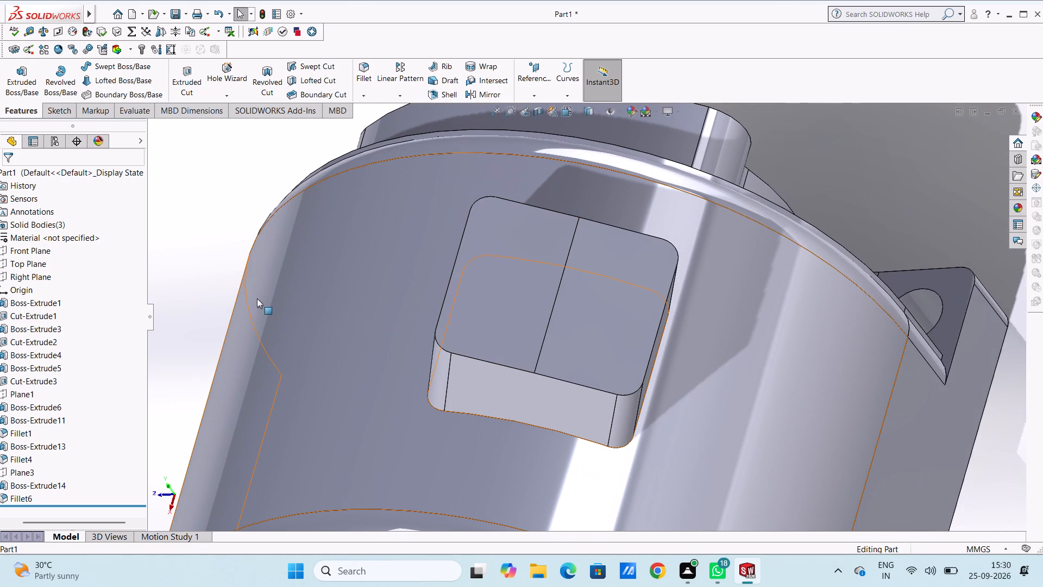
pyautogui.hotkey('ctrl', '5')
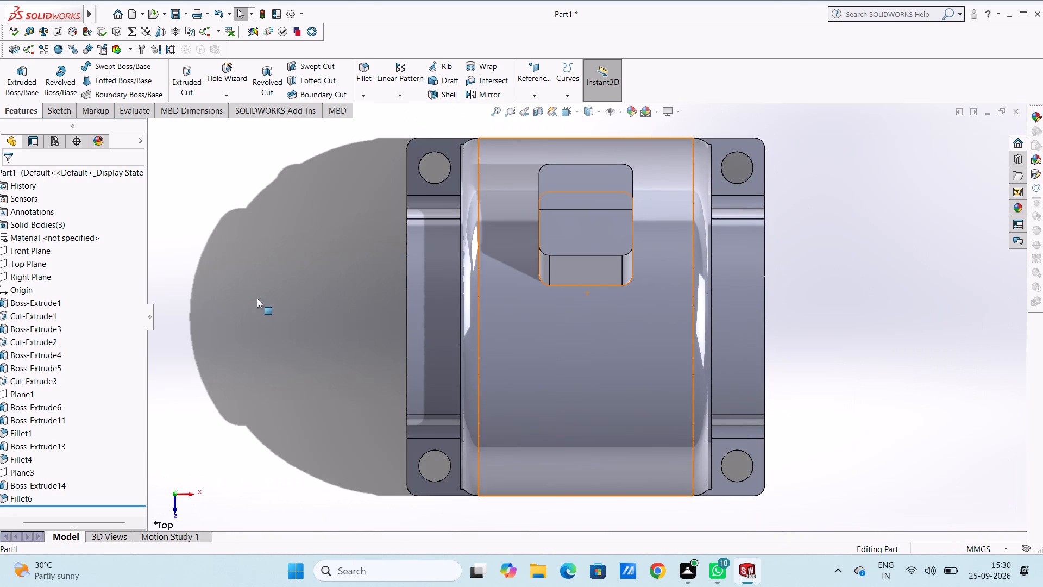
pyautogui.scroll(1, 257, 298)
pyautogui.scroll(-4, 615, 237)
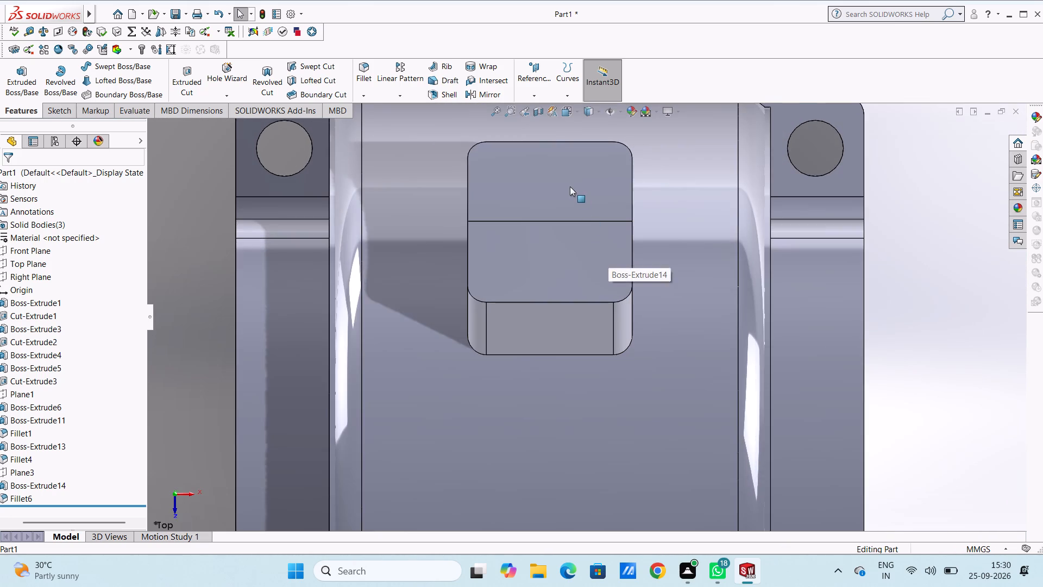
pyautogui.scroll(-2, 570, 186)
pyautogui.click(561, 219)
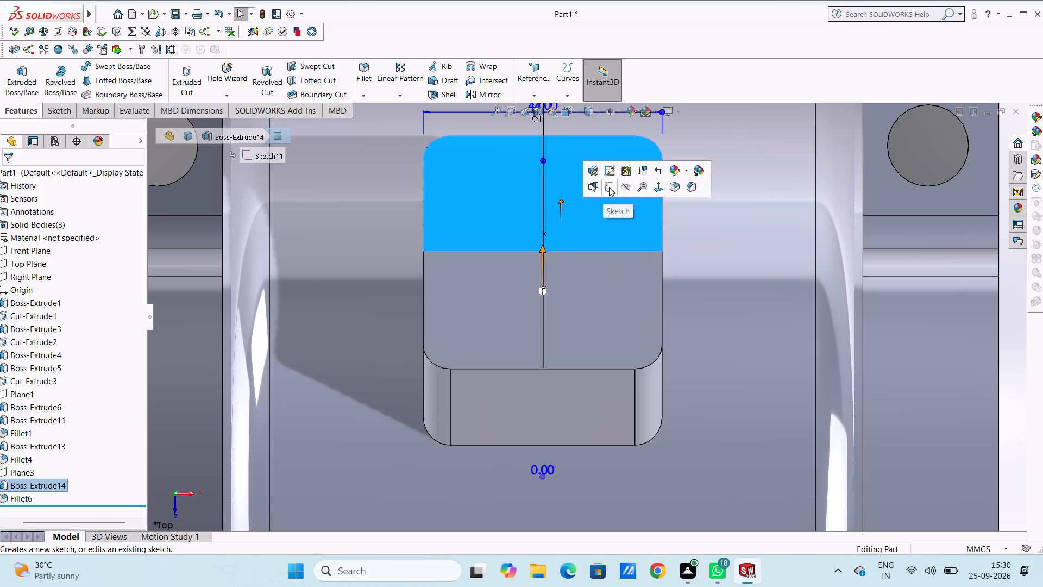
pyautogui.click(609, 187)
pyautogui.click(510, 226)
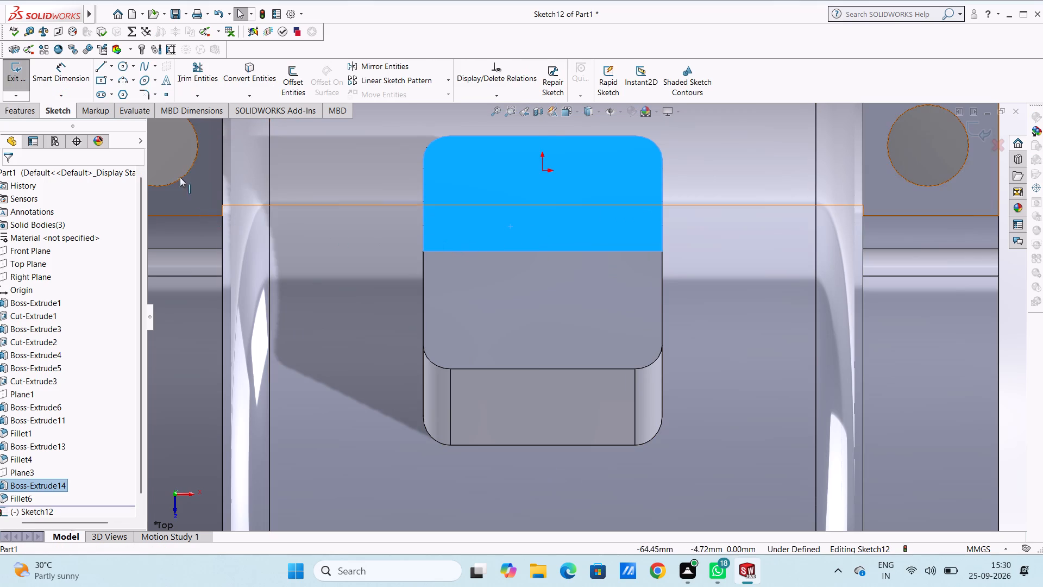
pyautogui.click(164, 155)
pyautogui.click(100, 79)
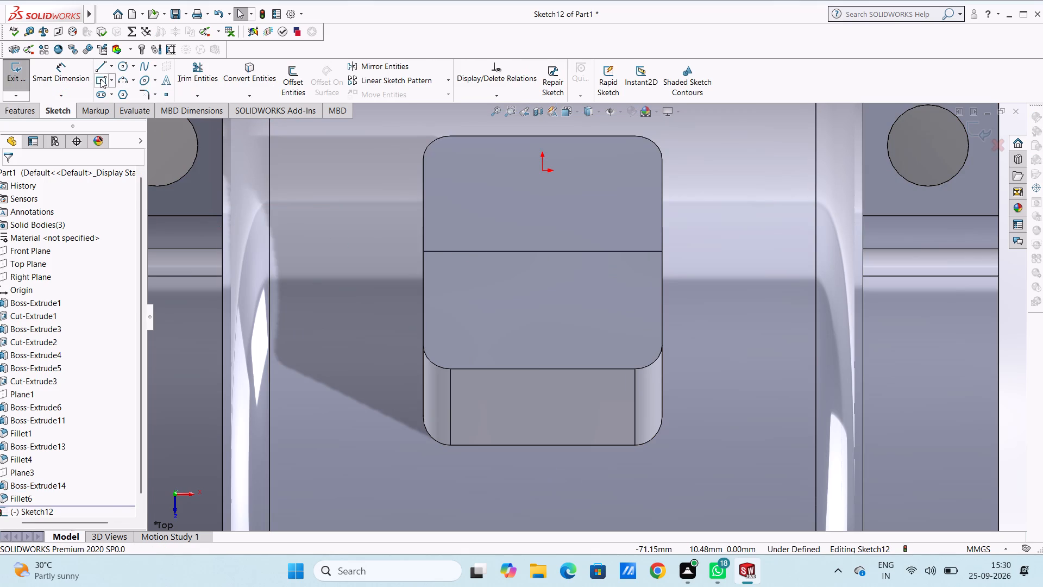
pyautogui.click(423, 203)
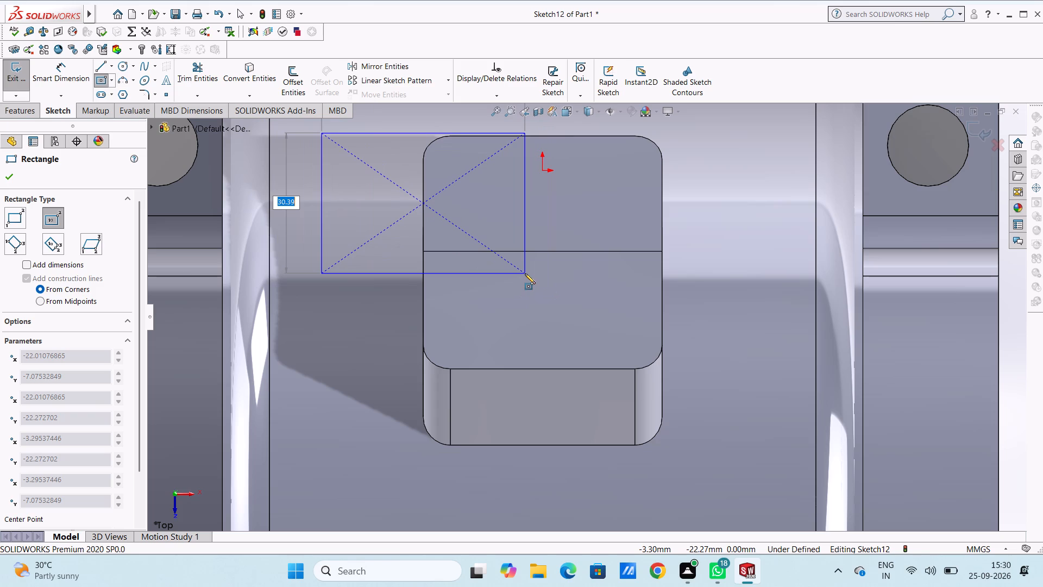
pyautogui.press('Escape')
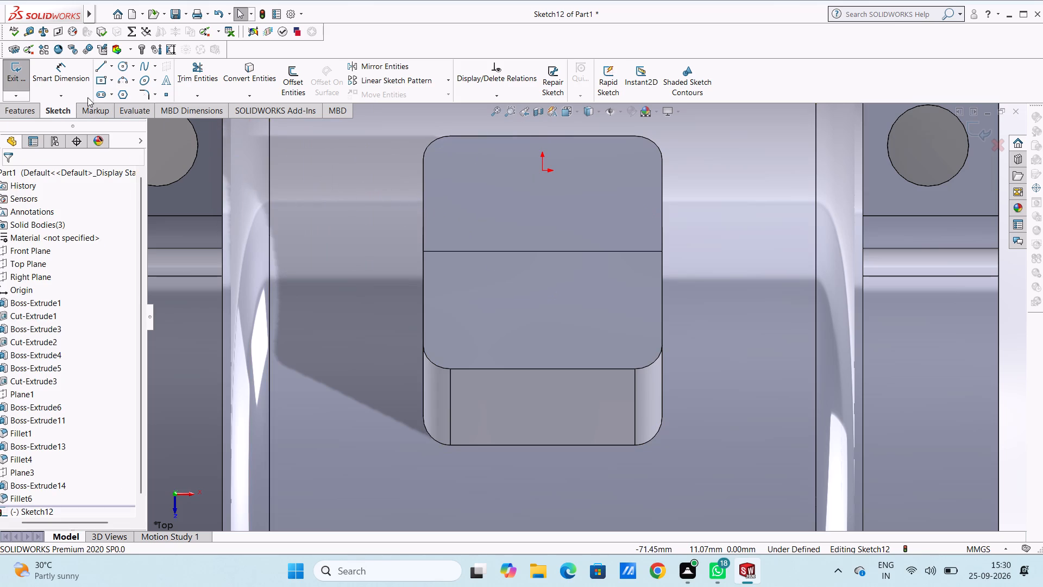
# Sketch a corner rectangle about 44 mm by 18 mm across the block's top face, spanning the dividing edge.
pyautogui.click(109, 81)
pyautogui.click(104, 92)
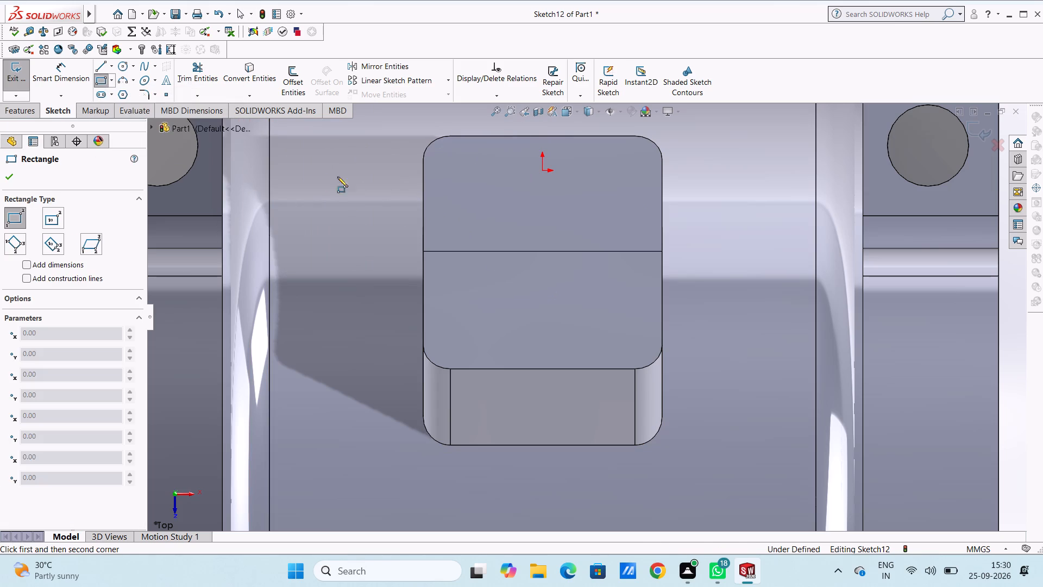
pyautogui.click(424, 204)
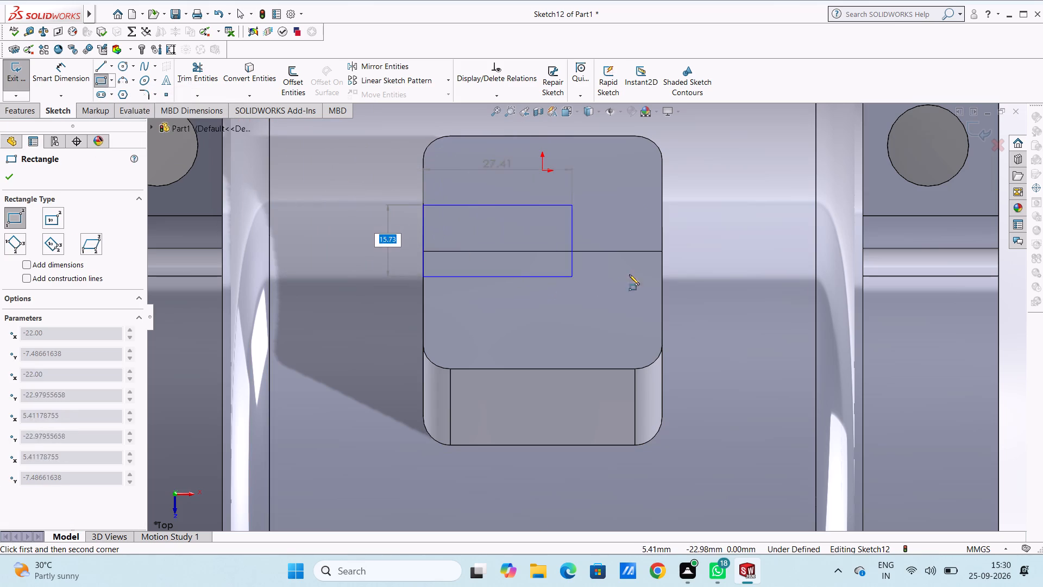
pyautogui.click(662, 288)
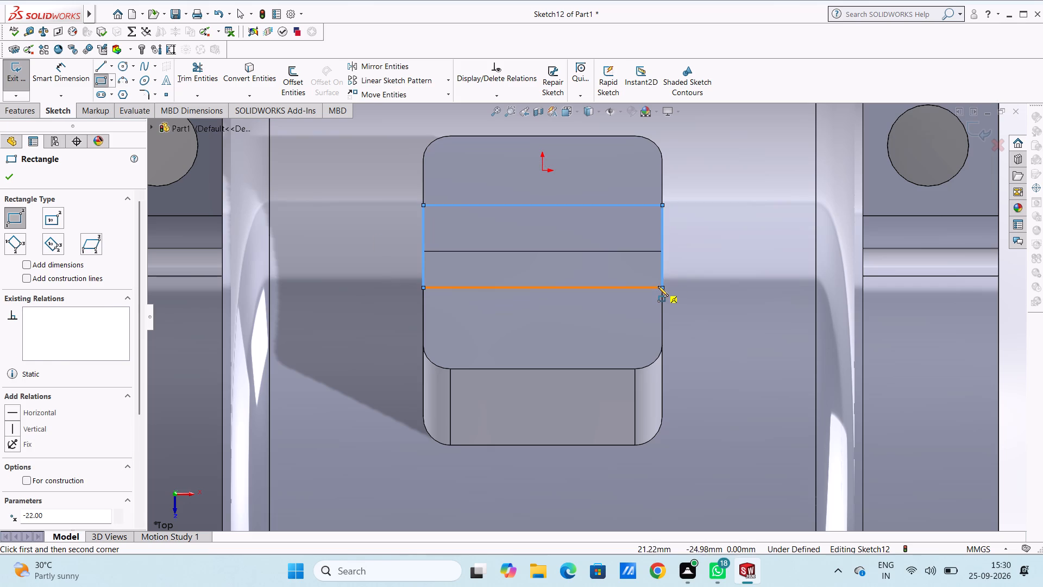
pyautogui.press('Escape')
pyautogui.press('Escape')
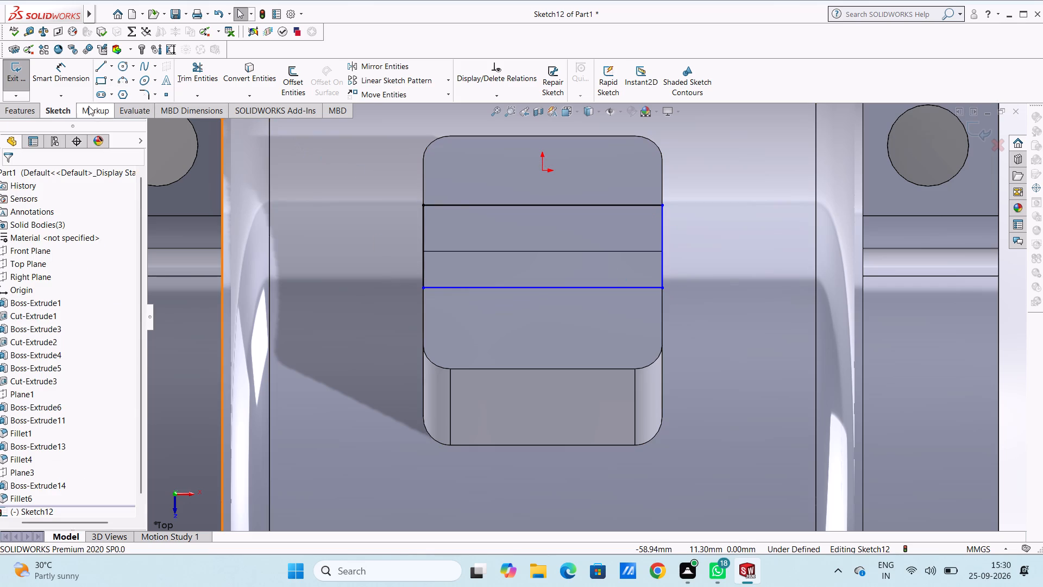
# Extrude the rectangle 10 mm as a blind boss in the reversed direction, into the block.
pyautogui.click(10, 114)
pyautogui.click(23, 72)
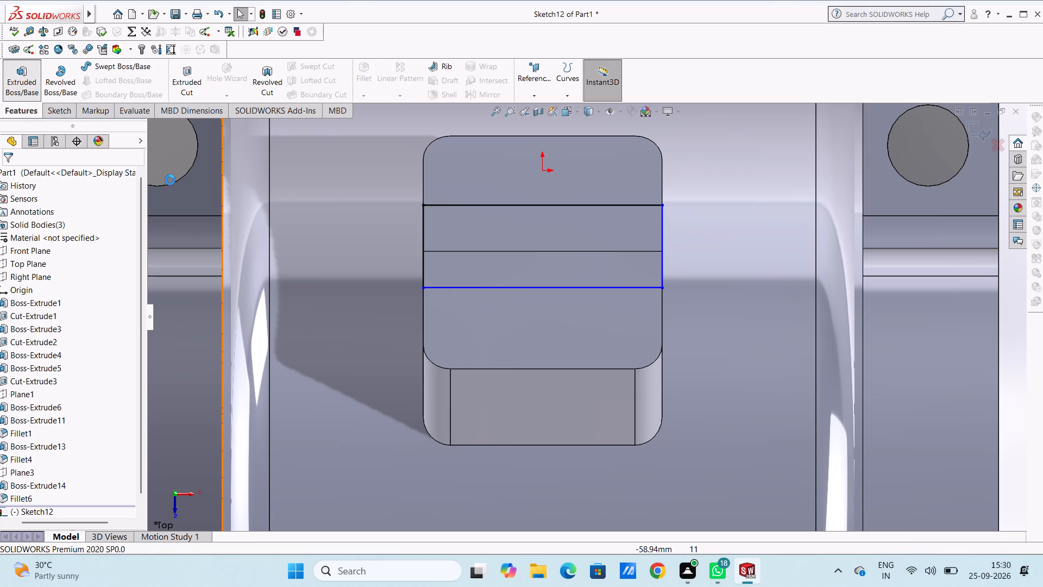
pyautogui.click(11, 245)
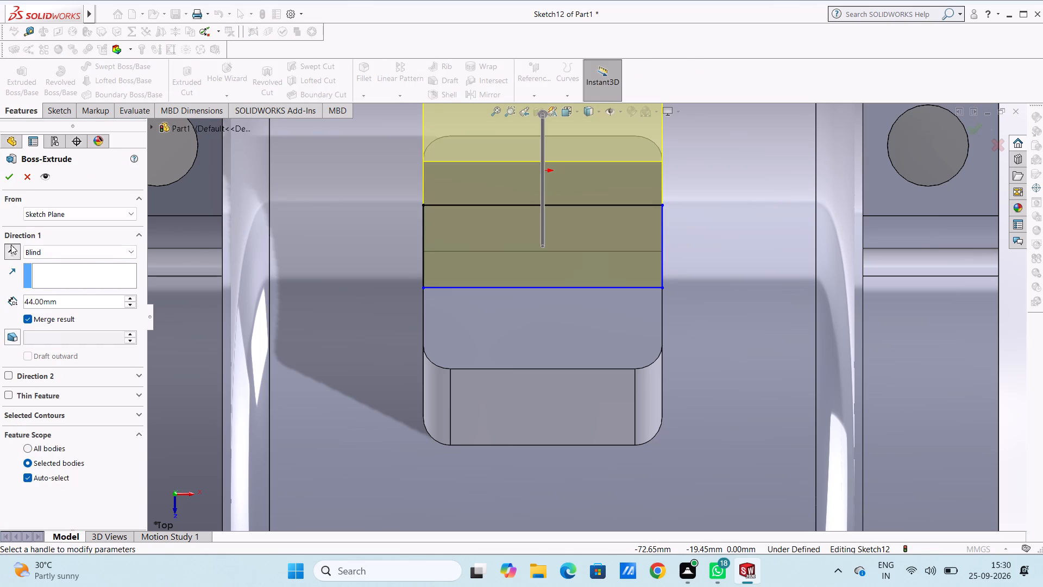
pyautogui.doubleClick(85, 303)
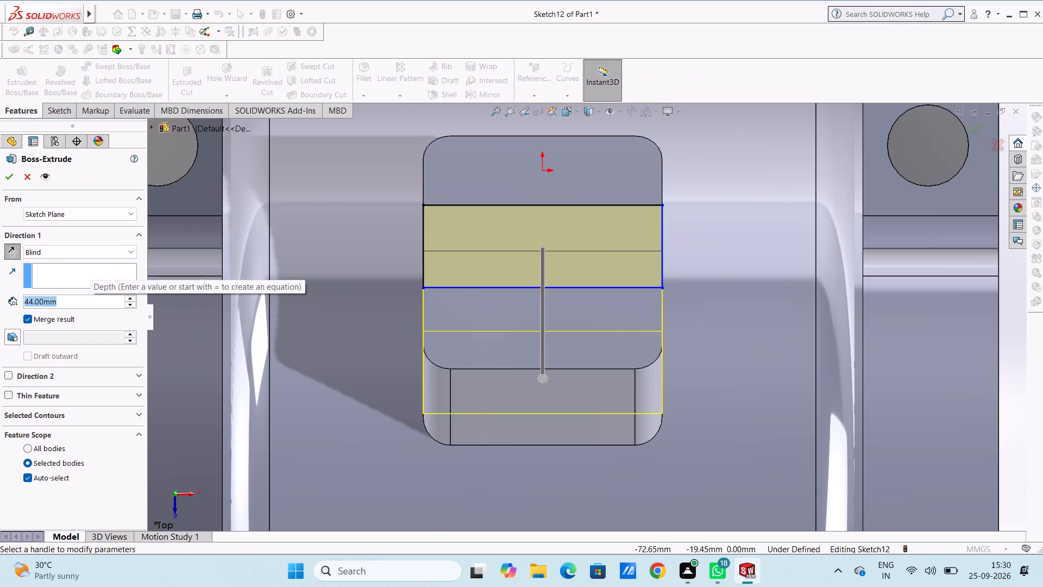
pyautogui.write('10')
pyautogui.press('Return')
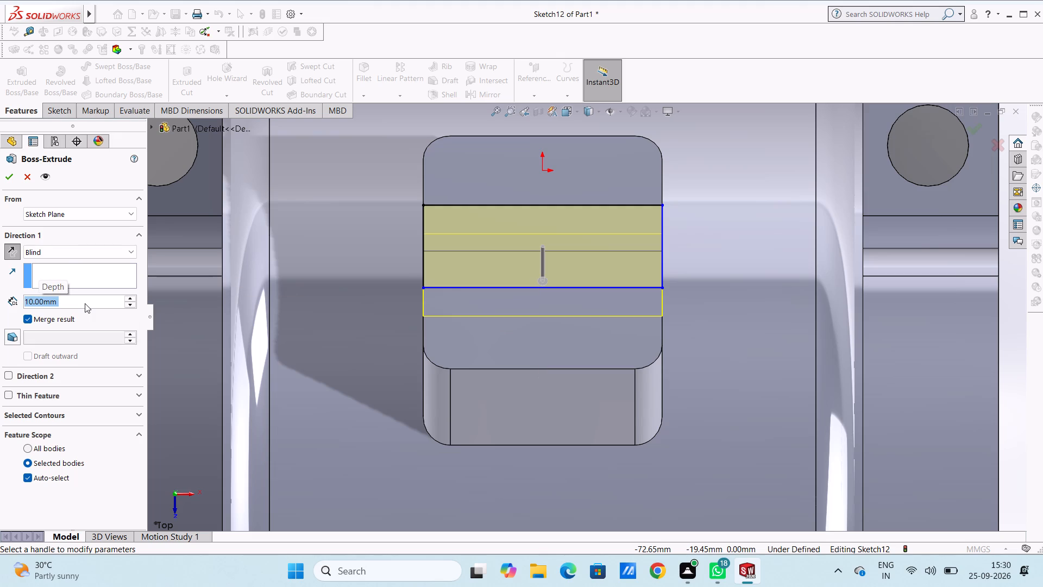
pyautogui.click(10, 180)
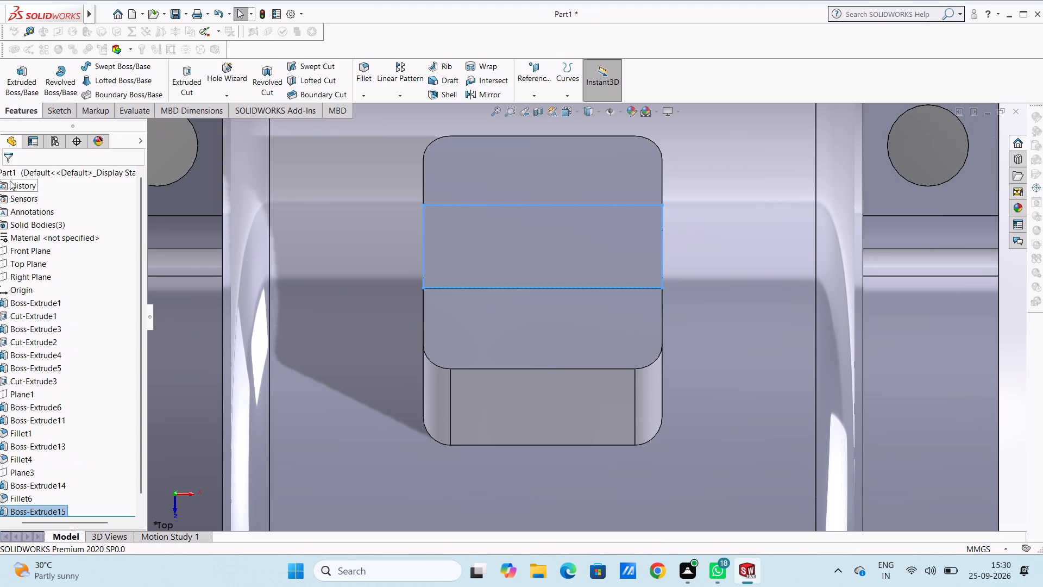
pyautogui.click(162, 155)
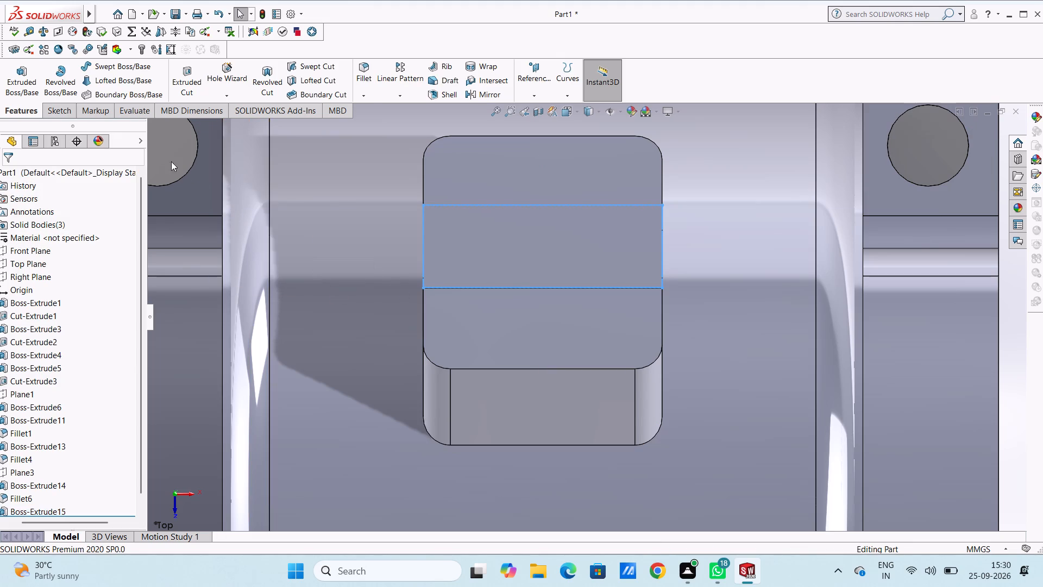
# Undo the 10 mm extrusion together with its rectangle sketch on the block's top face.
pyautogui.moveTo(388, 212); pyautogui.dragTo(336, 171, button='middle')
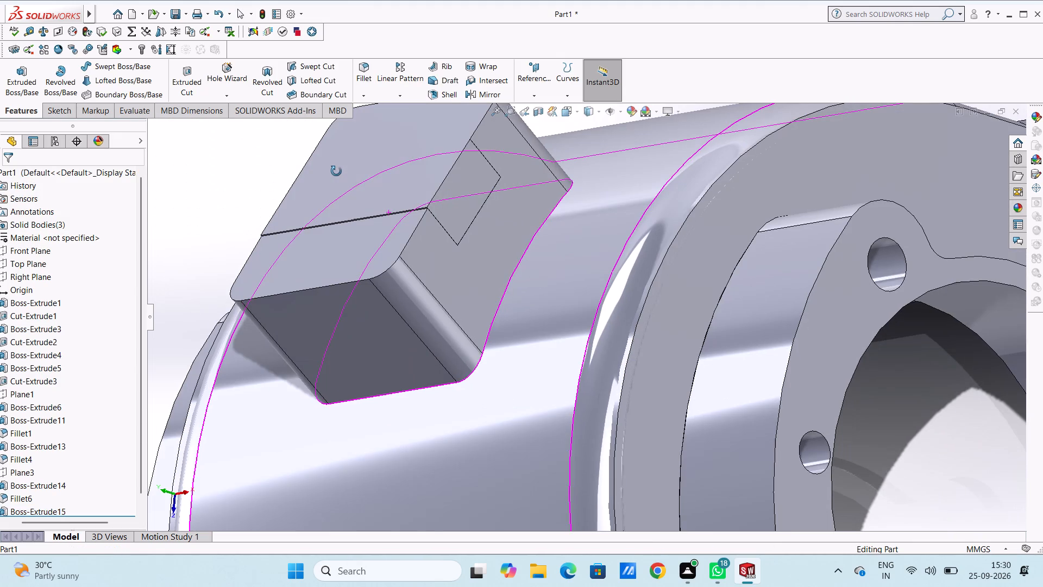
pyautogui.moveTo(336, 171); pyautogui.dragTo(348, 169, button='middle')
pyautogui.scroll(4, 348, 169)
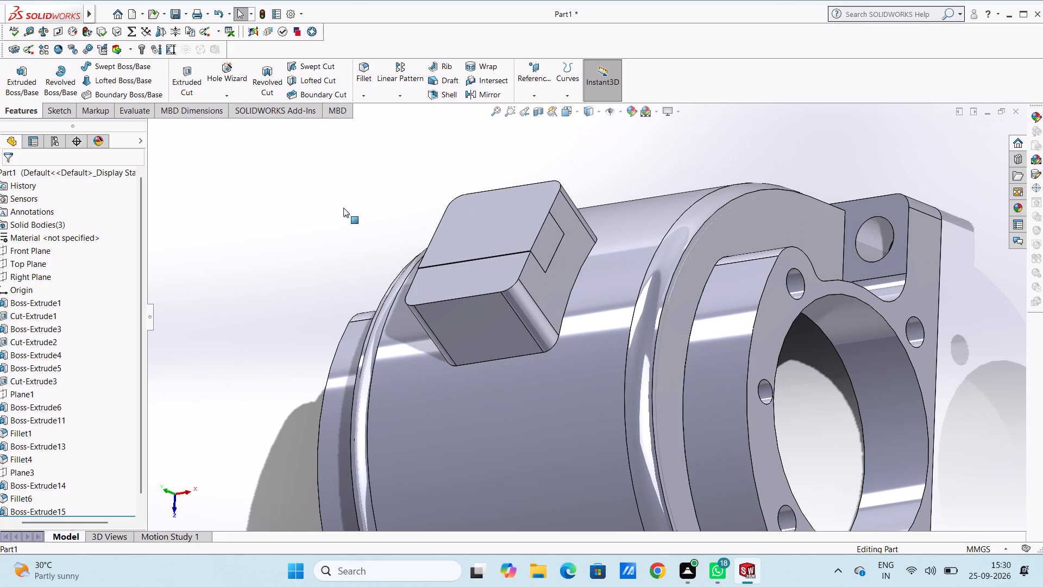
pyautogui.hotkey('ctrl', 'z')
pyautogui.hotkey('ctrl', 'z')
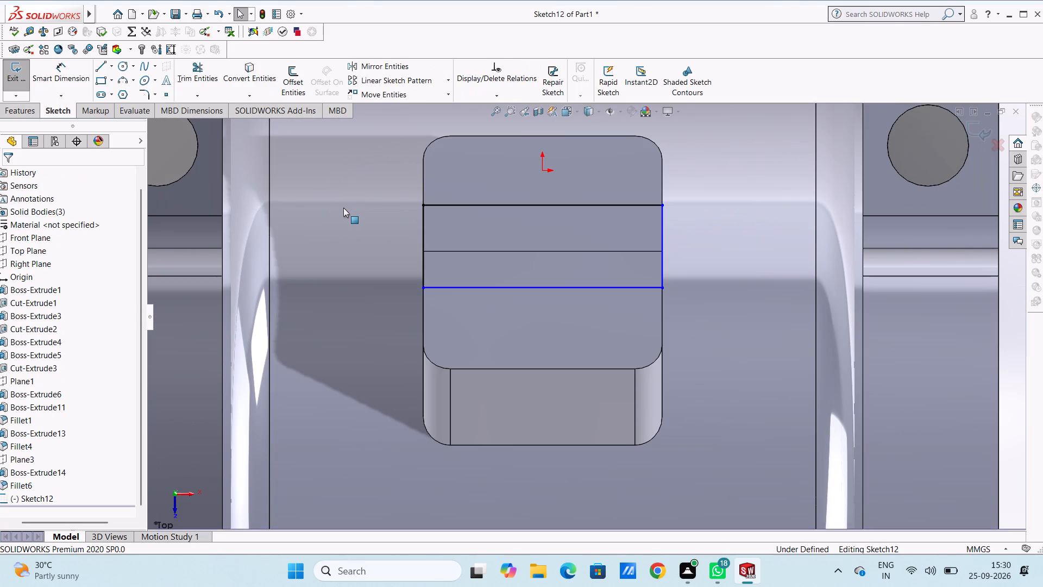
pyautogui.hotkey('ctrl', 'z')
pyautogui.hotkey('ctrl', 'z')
# Undo the block's corner fillets and its 44 mm extrusion, going back to editing the block's profile sketch.
pyautogui.hotkey('ctrl', 'z')
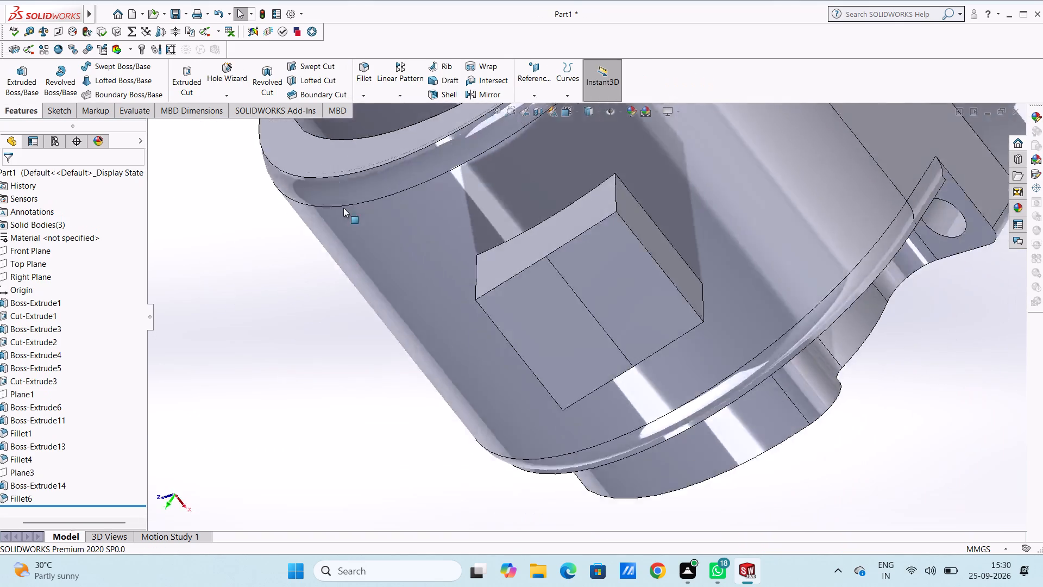
pyautogui.hotkey('ctrl', 'z')
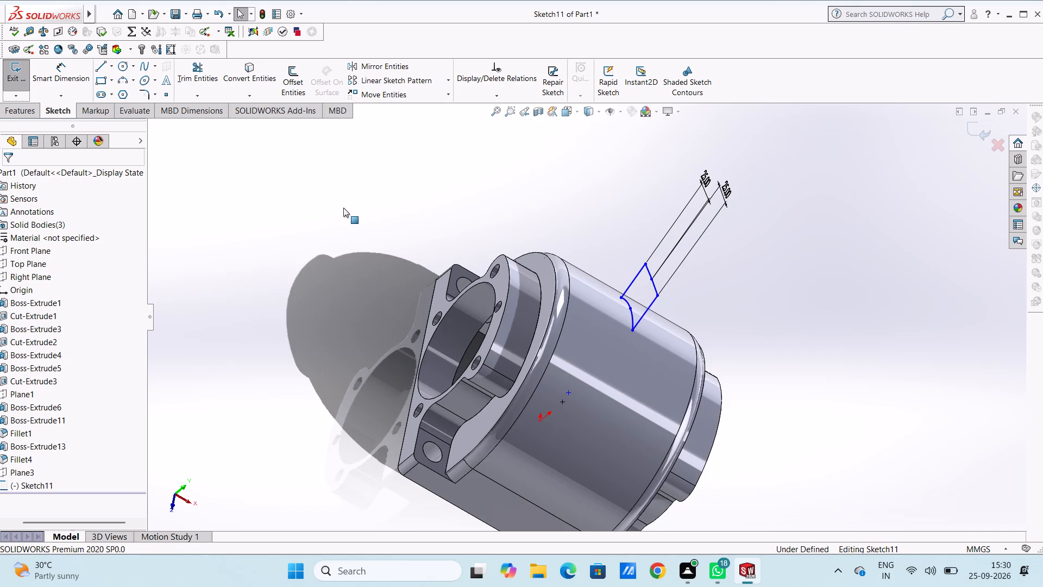
# Draw one straight line about 50 mm long between the two outer top corners of the block's profile.
pyautogui.hotkey('ctrl', '4')
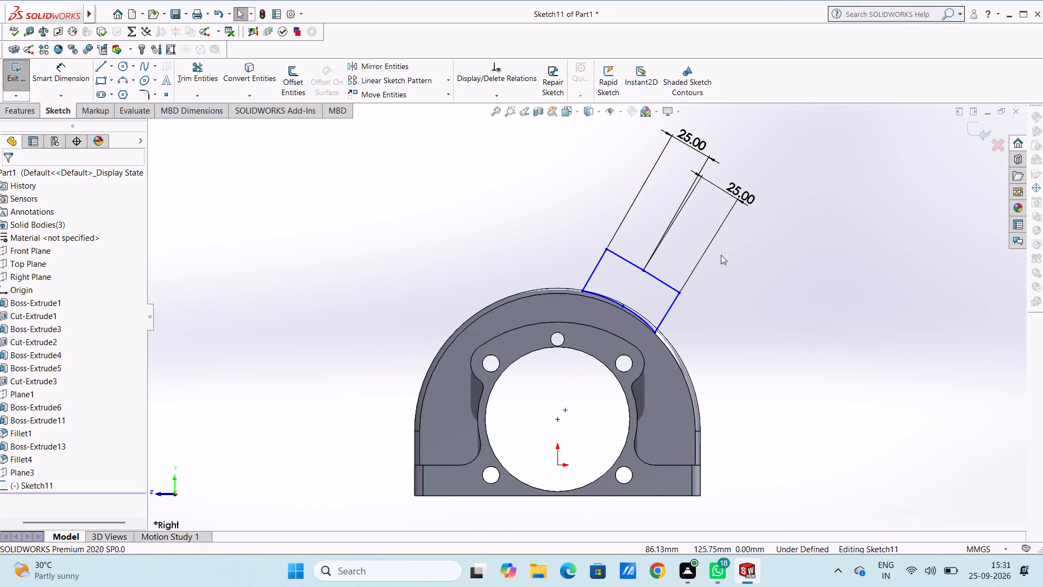
pyautogui.scroll(-4, 721, 263)
pyautogui.click(94, 67)
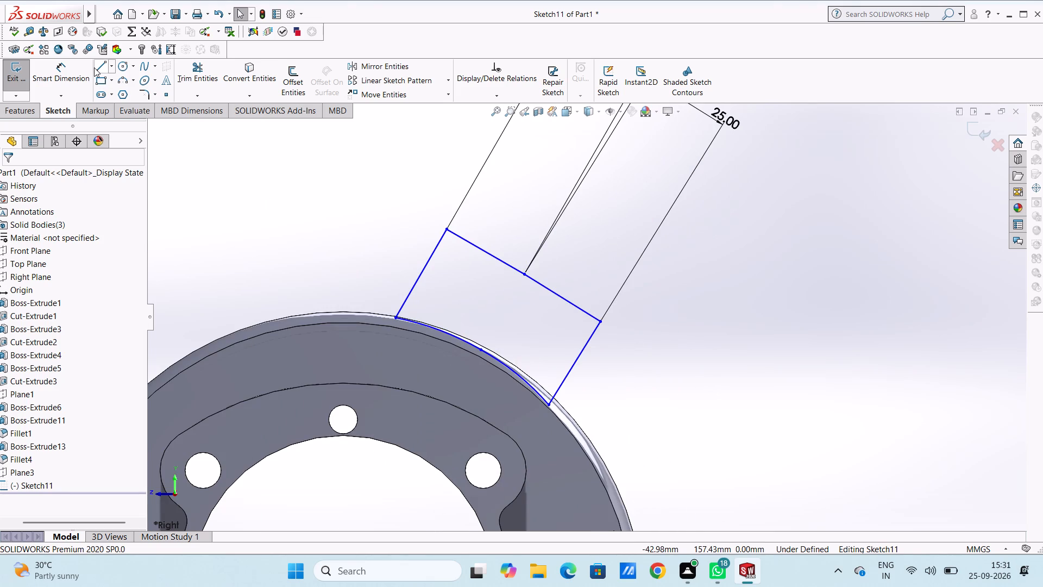
pyautogui.click(446, 230)
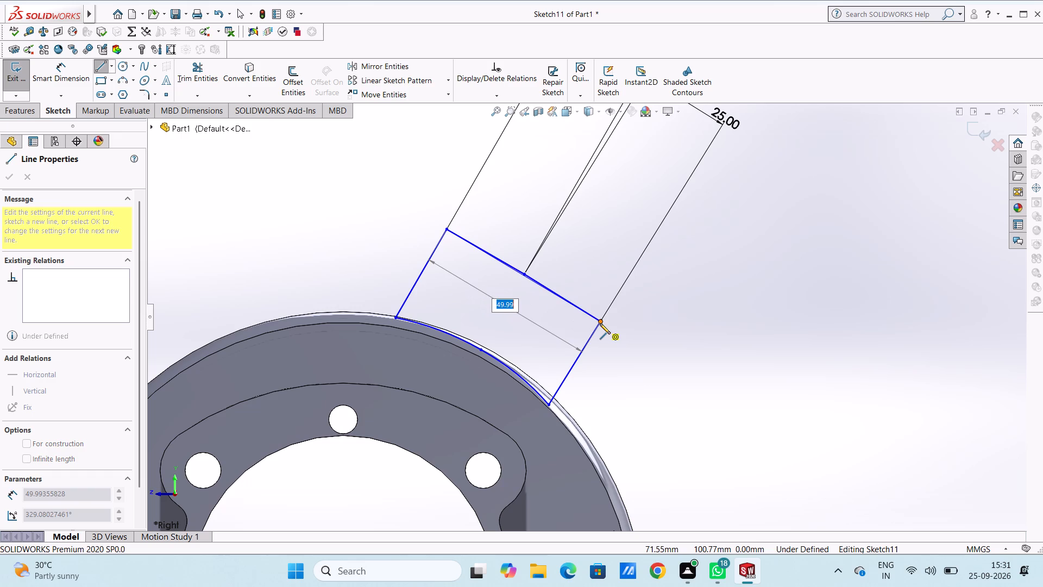
pyautogui.click(600, 323)
pyautogui.press('Escape')
pyautogui.press('Escape')
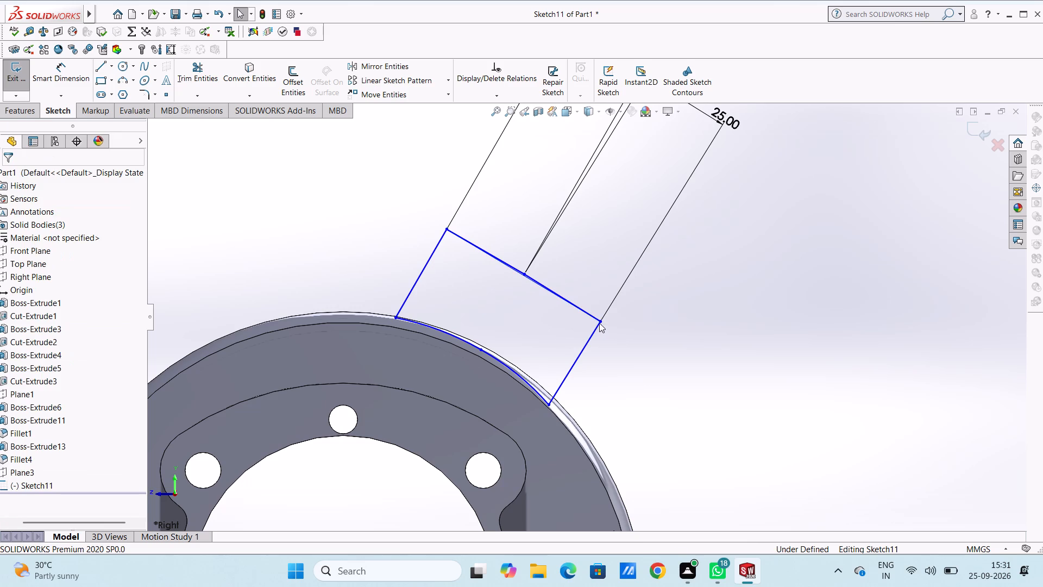
# Delete the two 25 mm top segments of the profile along with their associated dimensions, keeping the single straight line.
pyautogui.scroll(-5, 537, 282)
pyautogui.click(517, 273)
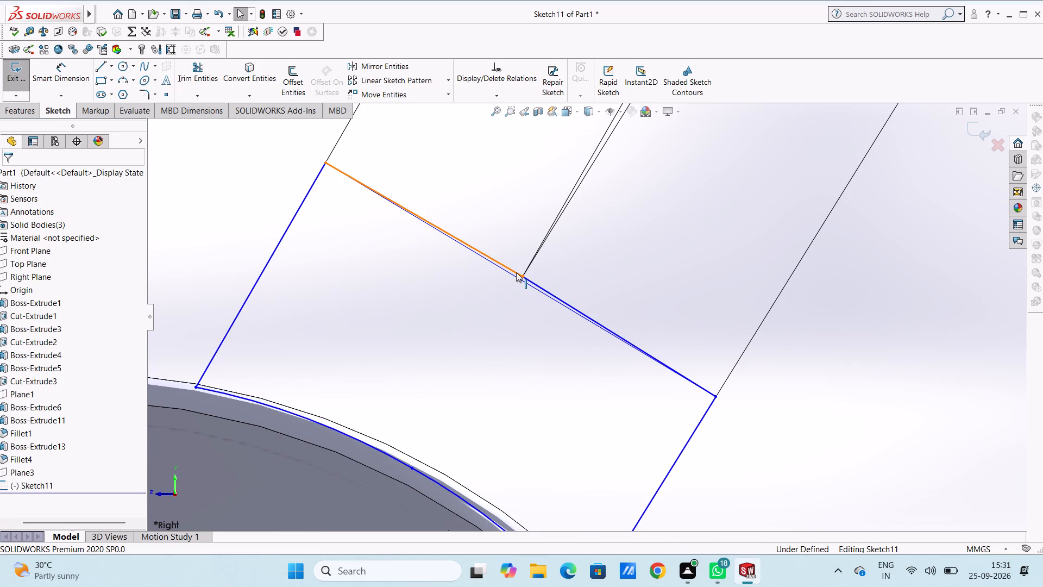
pyautogui.press('Delete')
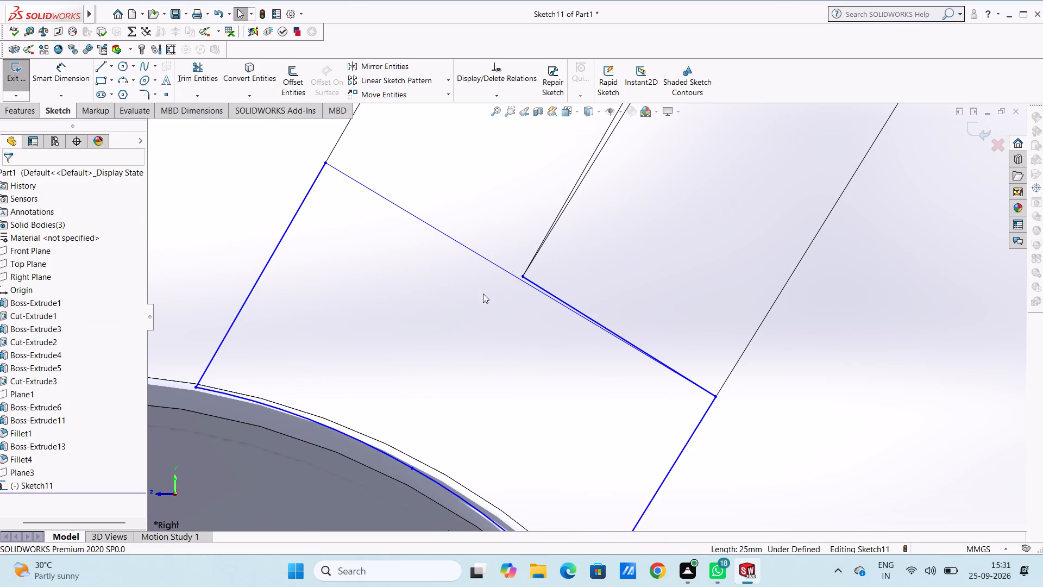
pyautogui.click(528, 279)
pyautogui.press('Delete')
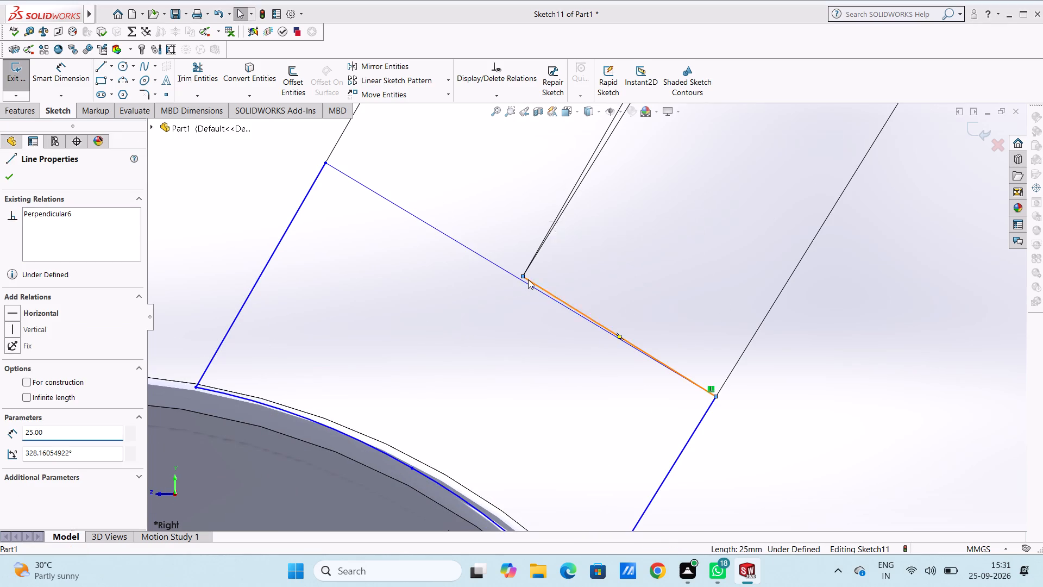
pyautogui.click(444, 283)
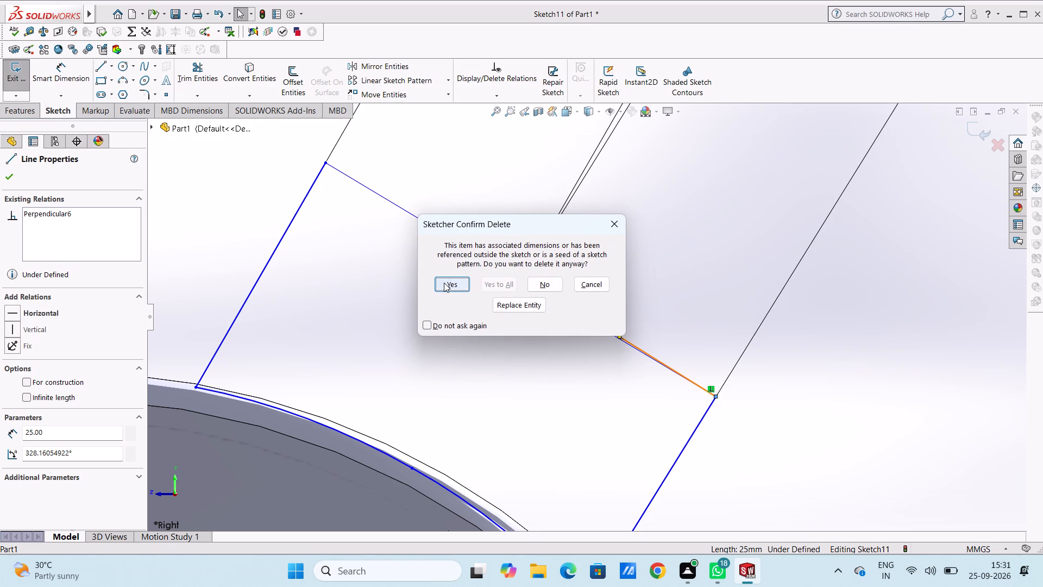
# Extrude the block's profile 44 mm using the Mid Plane end condition, merged with the arched cover.
pyautogui.scroll(9, 443, 284)
pyautogui.moveTo(432, 255); pyautogui.dragTo(461, 271, button='middle')
pyautogui.click(29, 115)
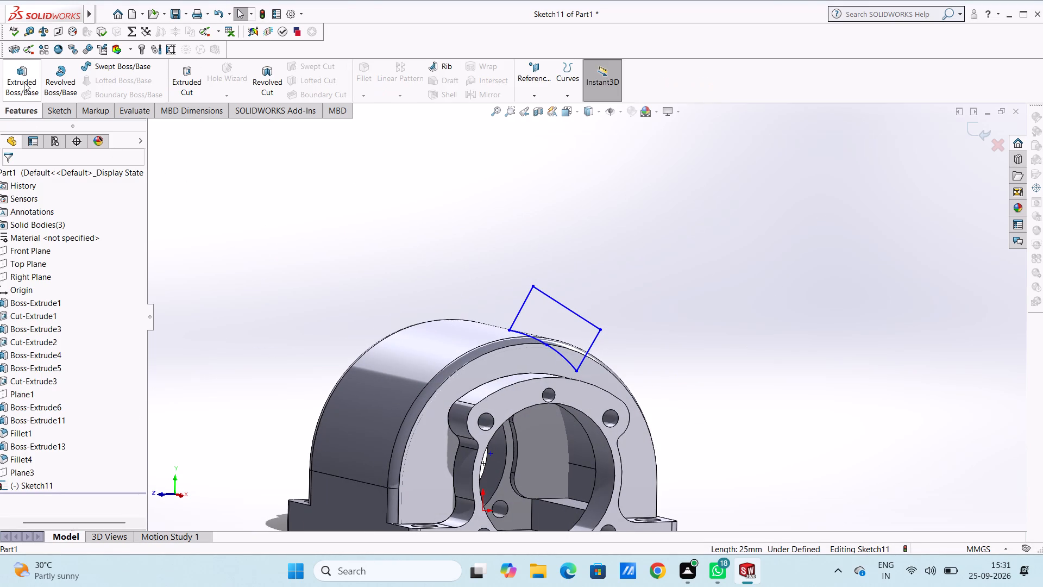
pyautogui.click(24, 82)
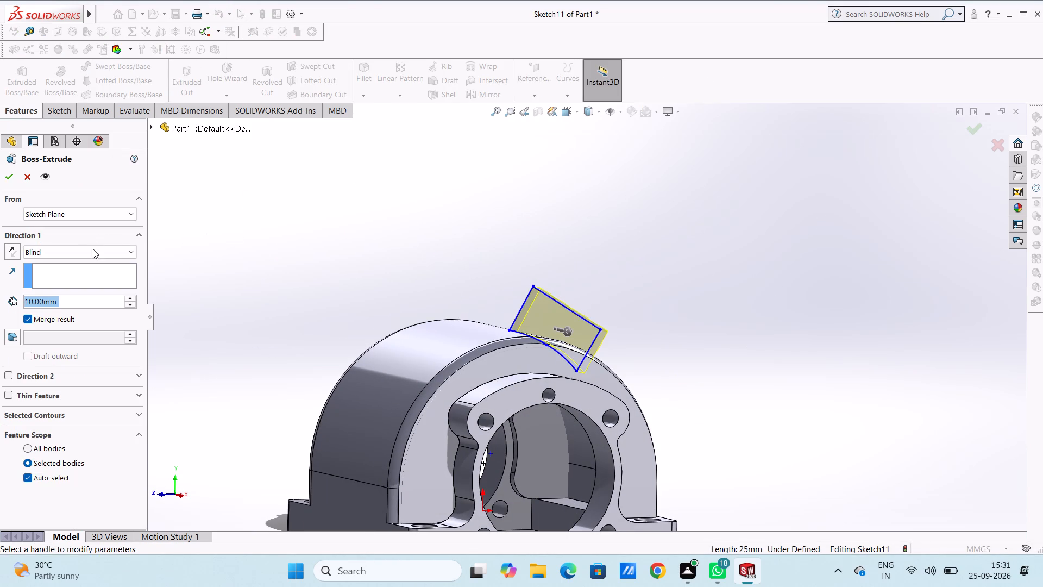
pyautogui.click(93, 251)
pyautogui.click(83, 330)
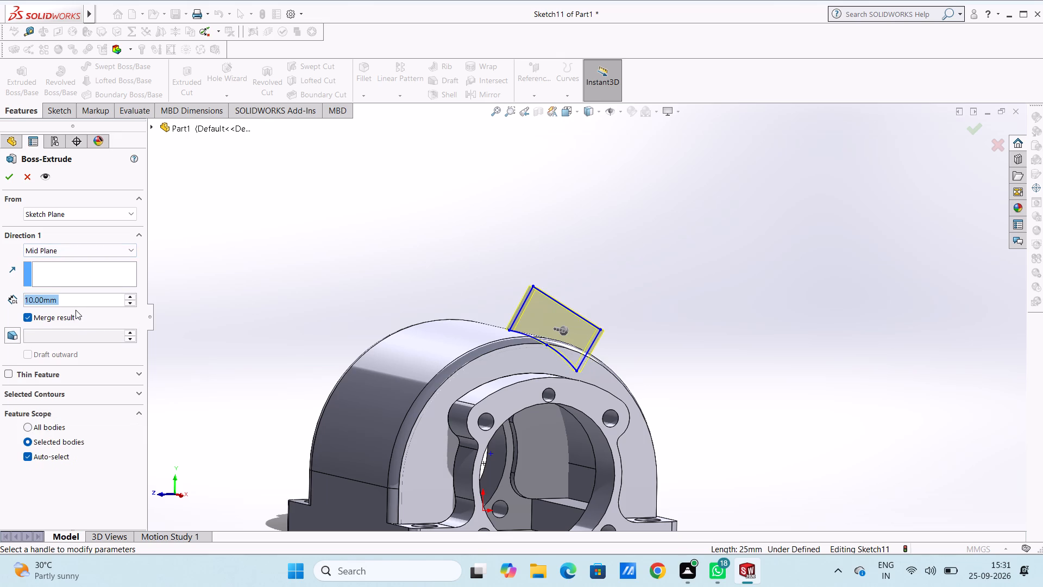
pyautogui.write('44')
pyautogui.press('Return')
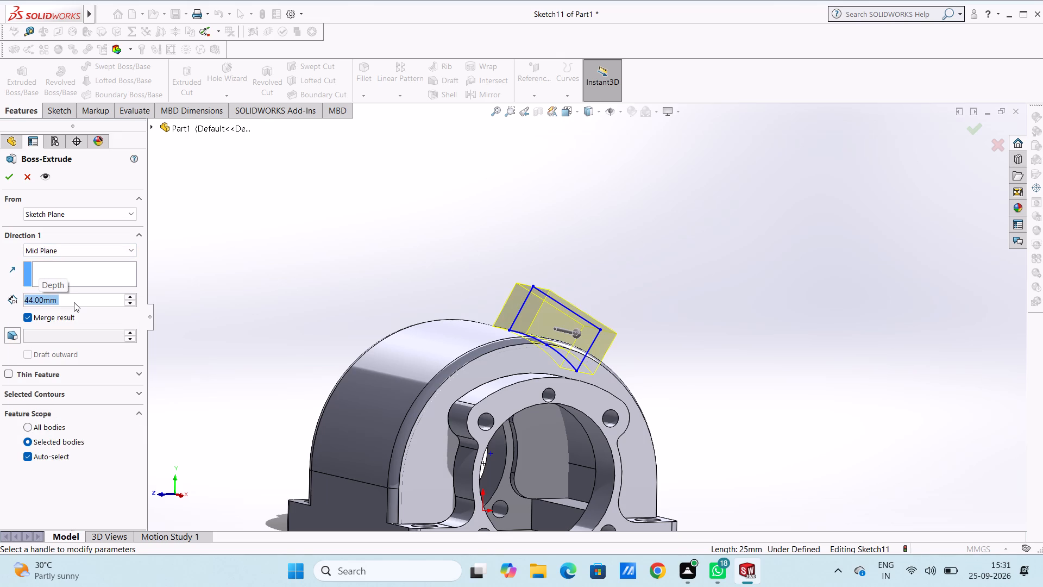
pyautogui.click(5, 179)
pyautogui.click(250, 237)
# Fillet the block's four upright corner edges with a 5 mm radius.
pyautogui.moveTo(261, 233); pyautogui.dragTo(309, 438, button='middle')
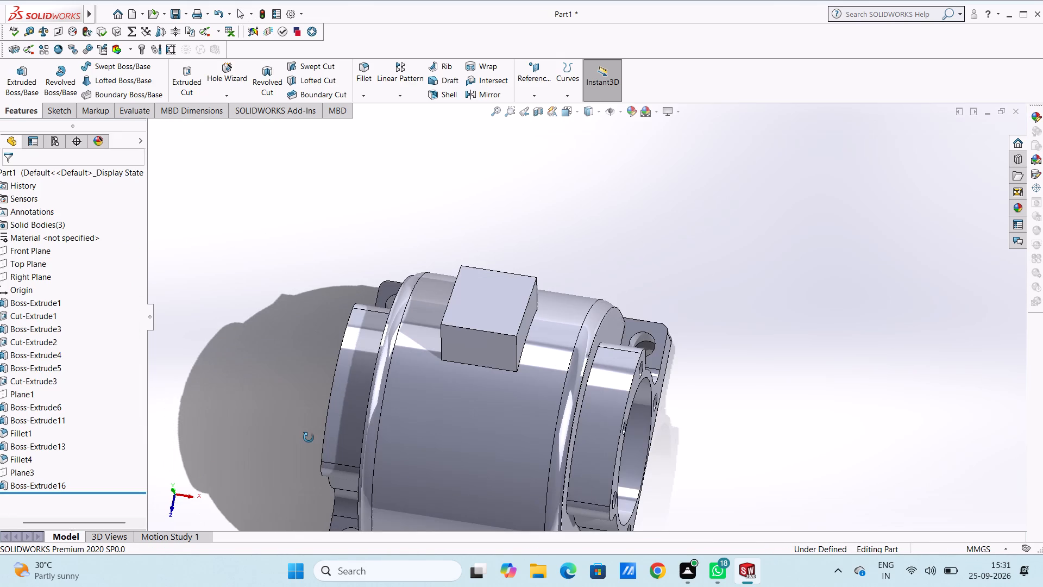
pyautogui.moveTo(309, 438); pyautogui.dragTo(309, 438, button='middle')
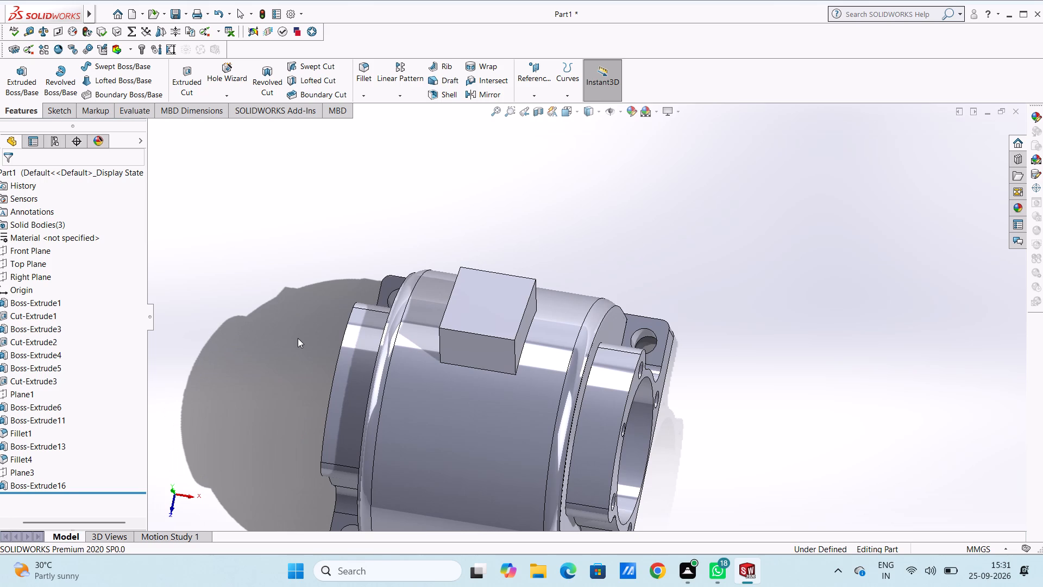
pyautogui.scroll(-1, 604, 380)
pyautogui.moveTo(579, 411); pyautogui.dragTo(562, 404, button='middle')
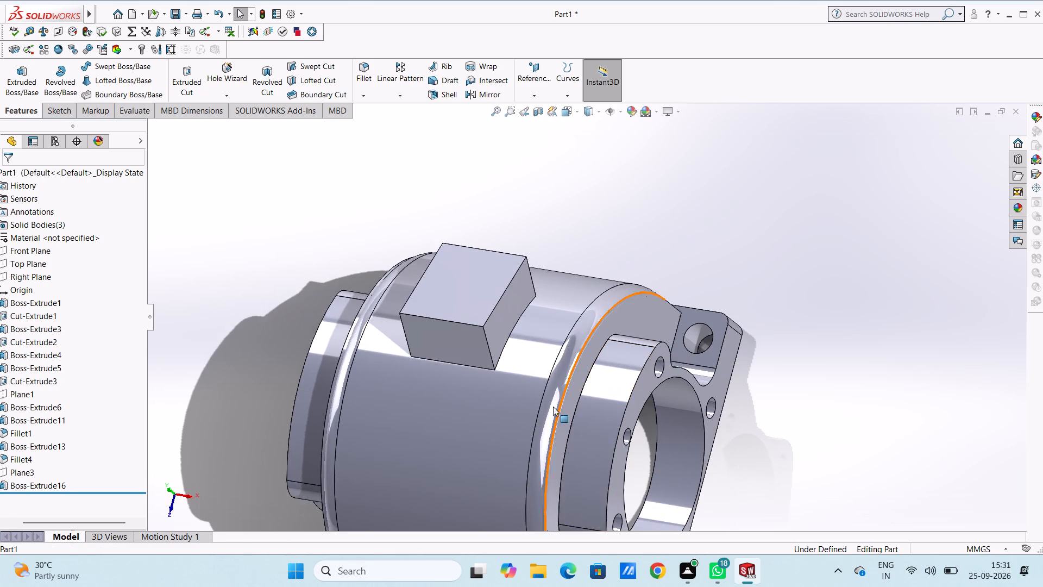
pyautogui.scroll(-5, 519, 373)
pyautogui.click(361, 67)
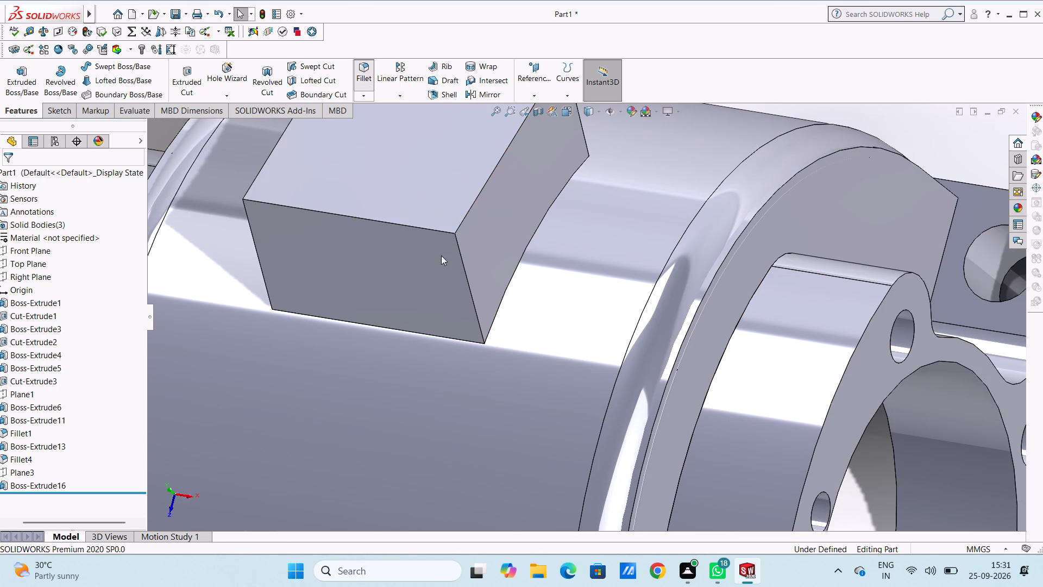
pyautogui.click(462, 263)
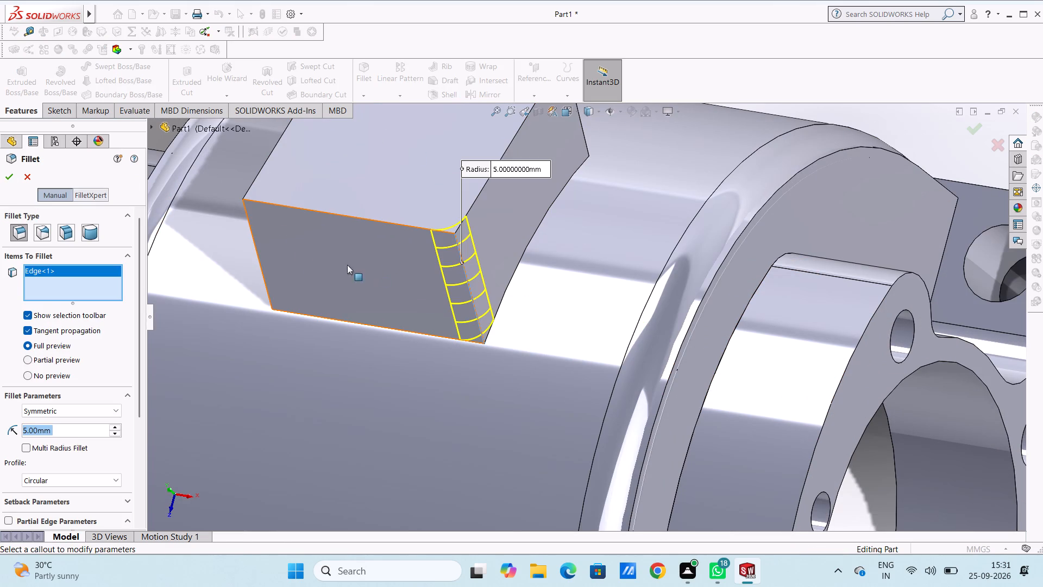
pyautogui.click(256, 248)
pyautogui.scroll(3, 258, 248)
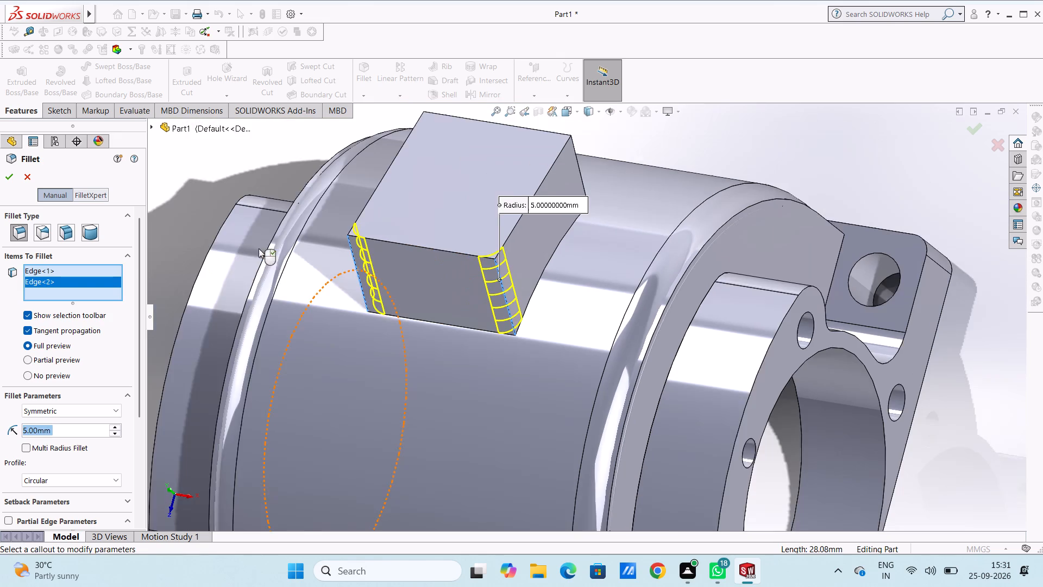
pyautogui.moveTo(521, 192); pyautogui.dragTo(486, 238, button='middle')
pyautogui.scroll(-5, 602, 188)
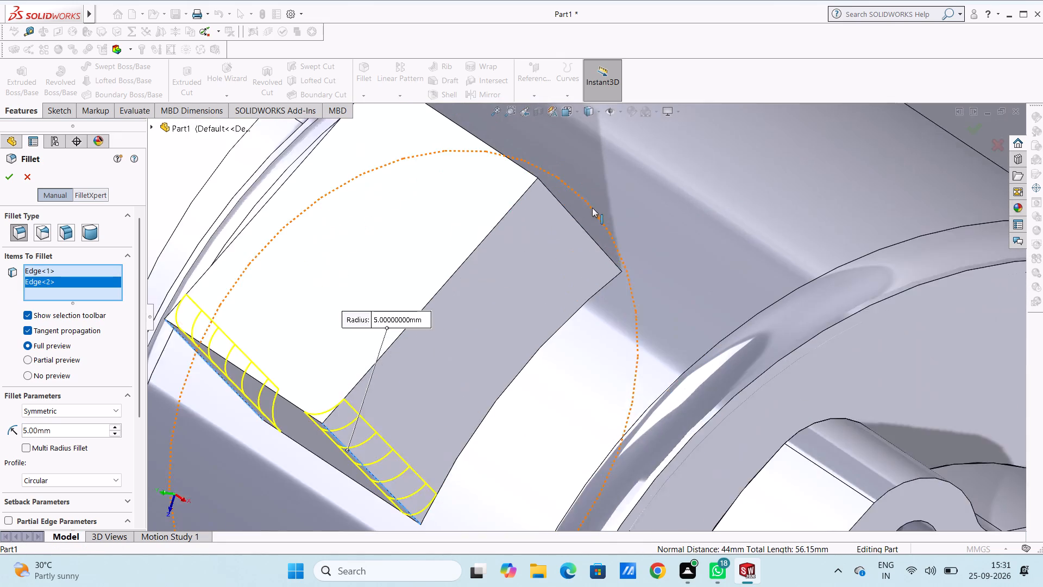
pyautogui.click(557, 216)
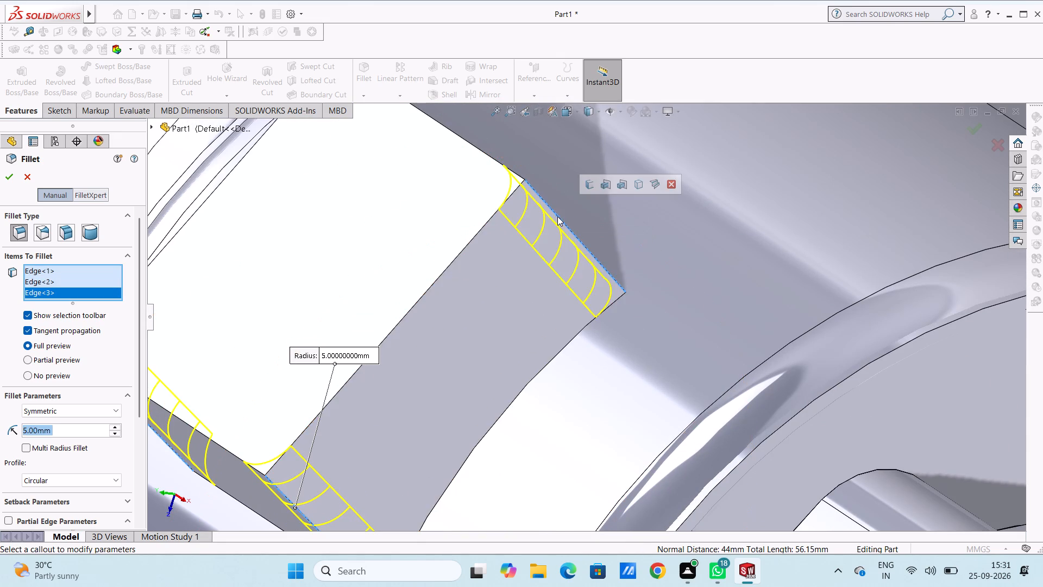
pyautogui.scroll(-1, 557, 216)
pyautogui.scroll(5, 557, 216)
pyautogui.moveTo(519, 211); pyautogui.dragTo(579, 470, button='middle')
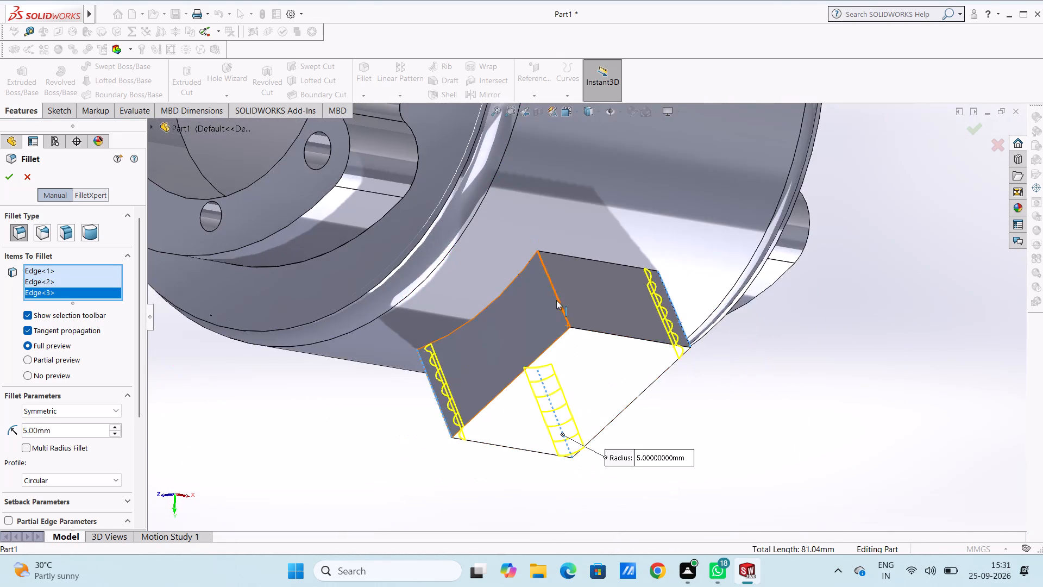
pyautogui.scroll(-5, 556, 301)
pyautogui.click(567, 282)
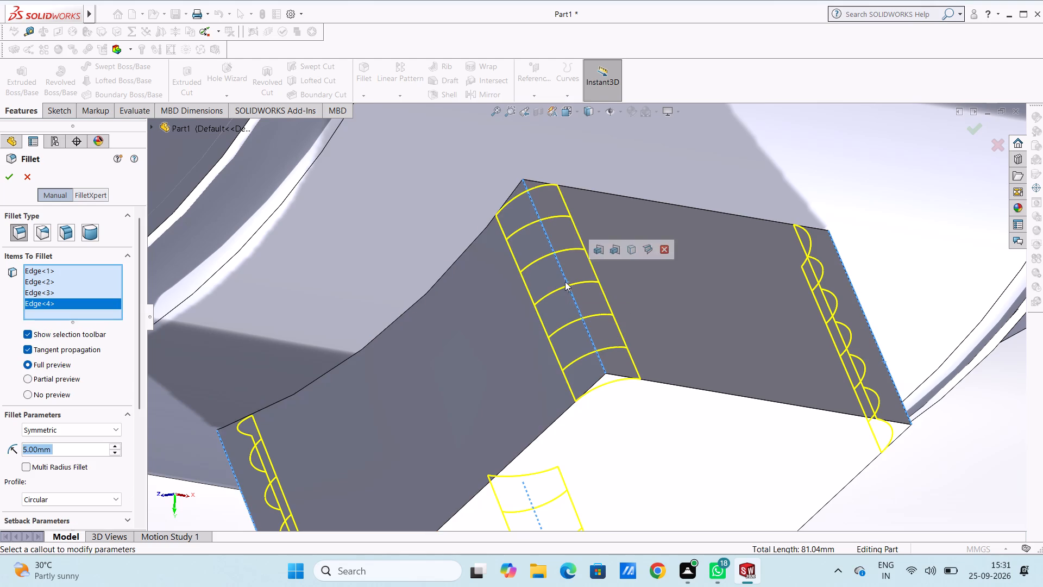
pyautogui.click(8, 178)
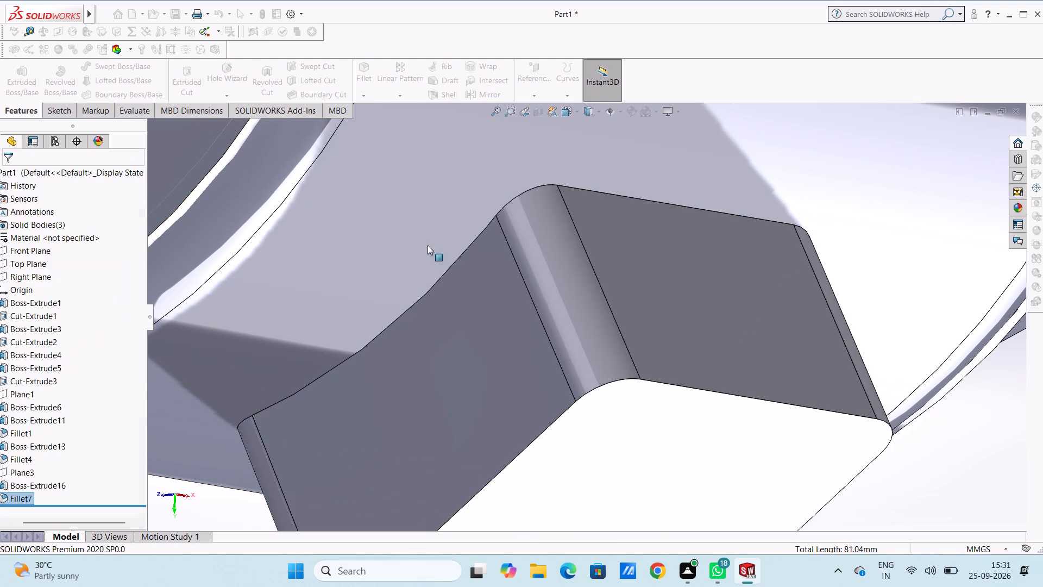
# Examine the rounded block and the whole cover from the top, the ring ends and the underside.
pyautogui.scroll(4, 453, 259)
pyautogui.moveTo(459, 265); pyautogui.dragTo(438, 145, button='middle')
pyautogui.scroll(1, 438, 145)
pyautogui.scroll(4, 492, 283)
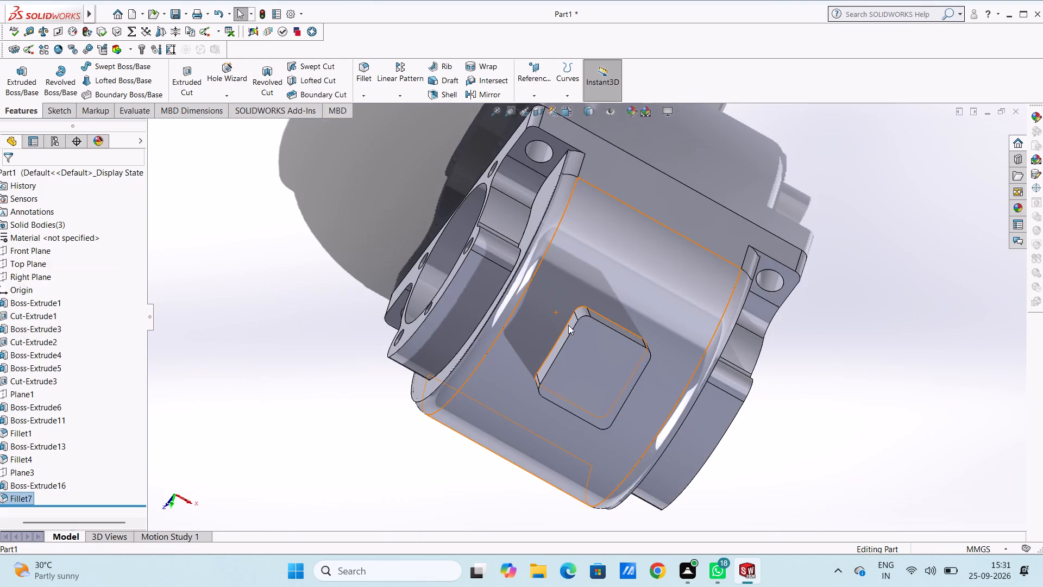
pyautogui.moveTo(568, 325); pyautogui.dragTo(564, 261, button='middle')
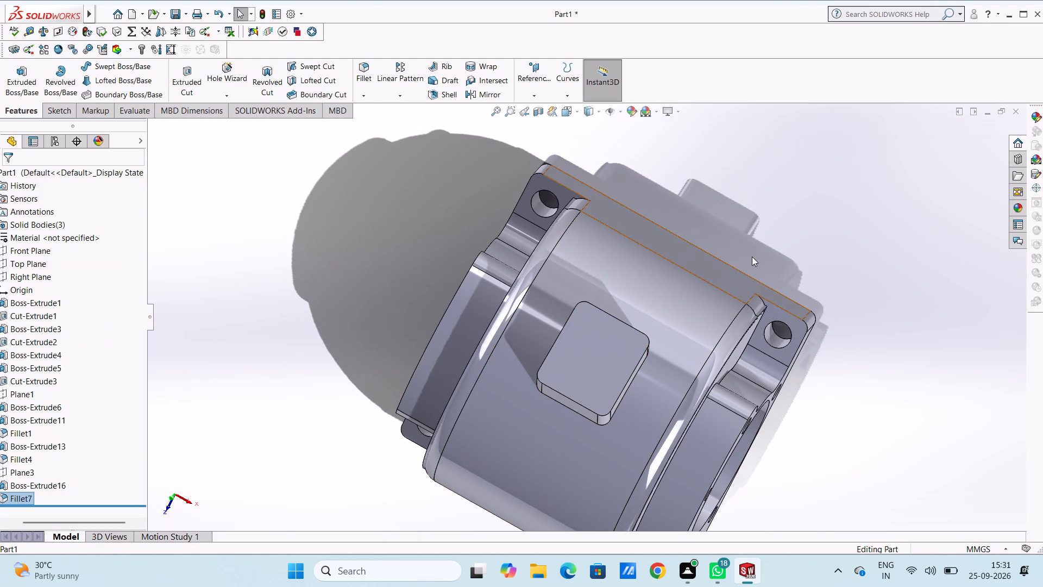
pyautogui.hotkey('ctrl', '5')
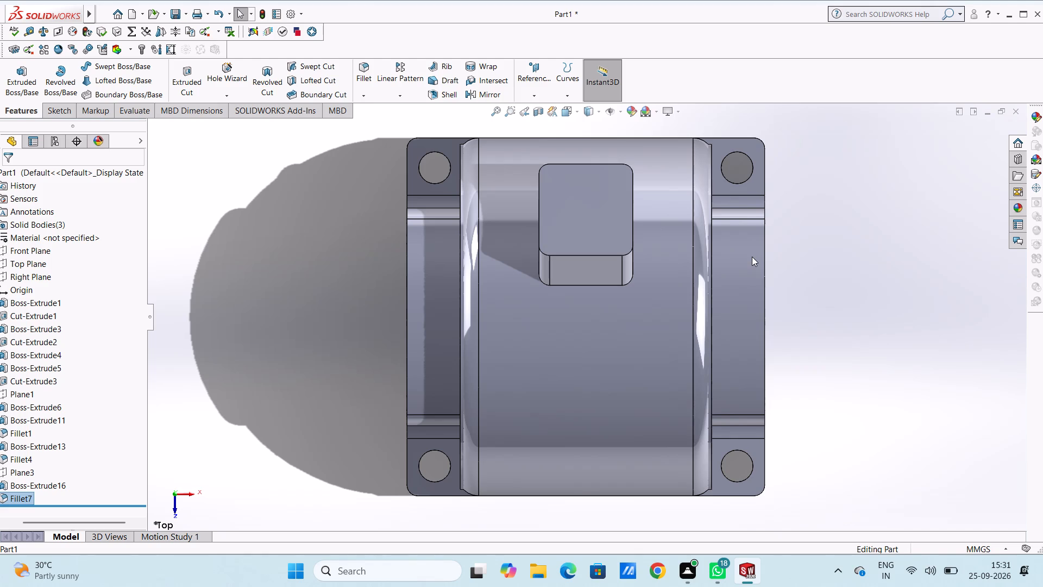
pyautogui.moveTo(732, 279); pyautogui.dragTo(848, 235, button='middle')
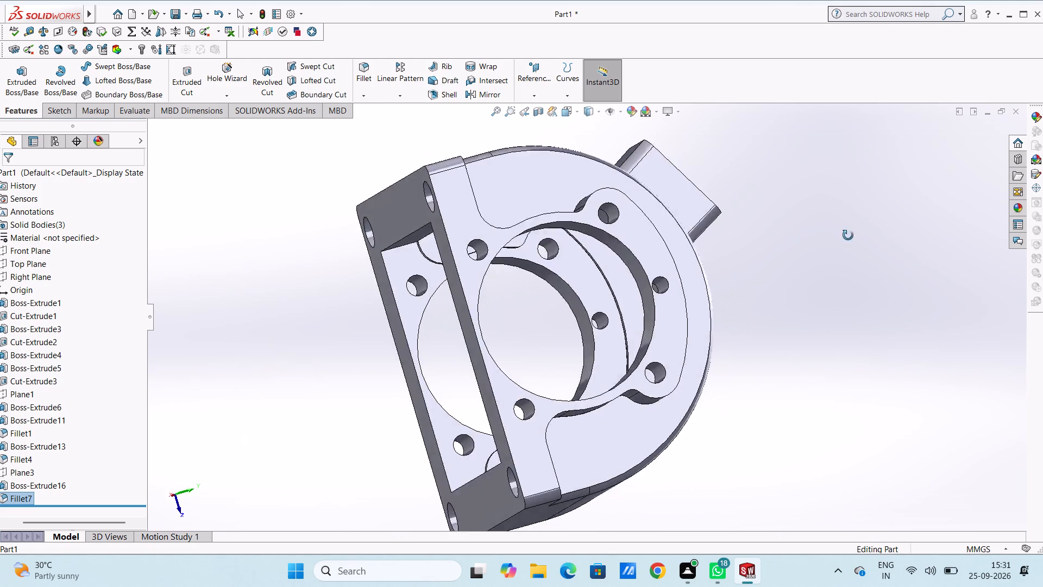
pyautogui.moveTo(848, 235); pyautogui.dragTo(953, 375, button='middle')
pyautogui.moveTo(510, 203); pyautogui.dragTo(500, 257, button='middle')
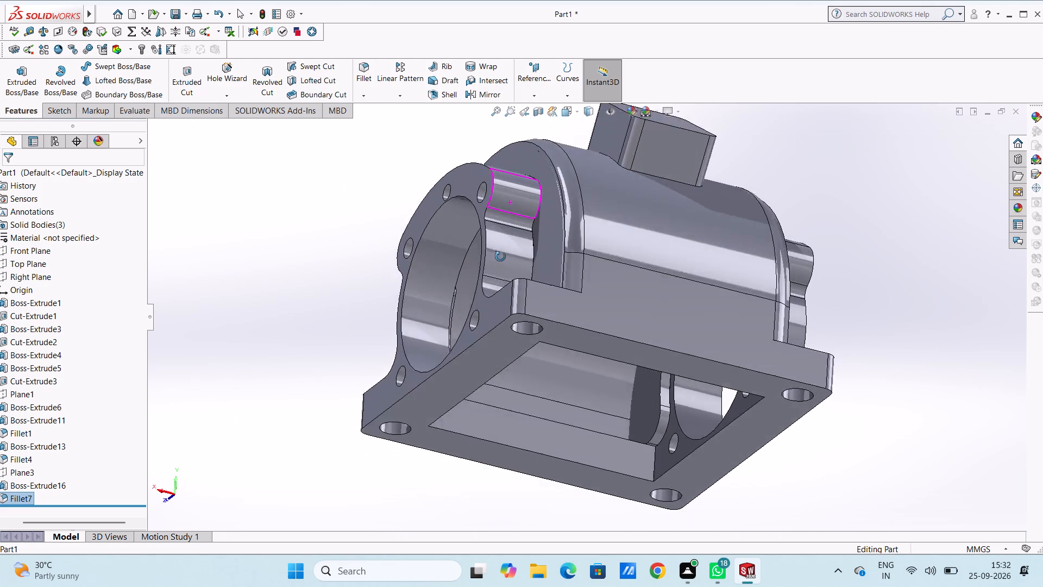
pyautogui.moveTo(500, 257); pyautogui.dragTo(502, 289, button='middle')
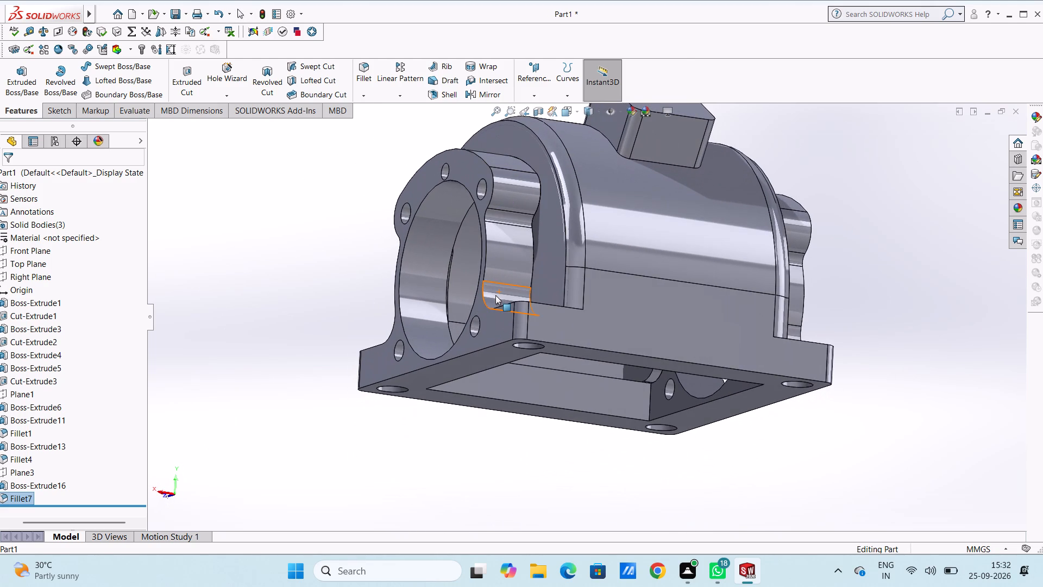
pyautogui.scroll(3, 495, 295)
pyautogui.moveTo(590, 264); pyautogui.dragTo(563, 328, button='middle')
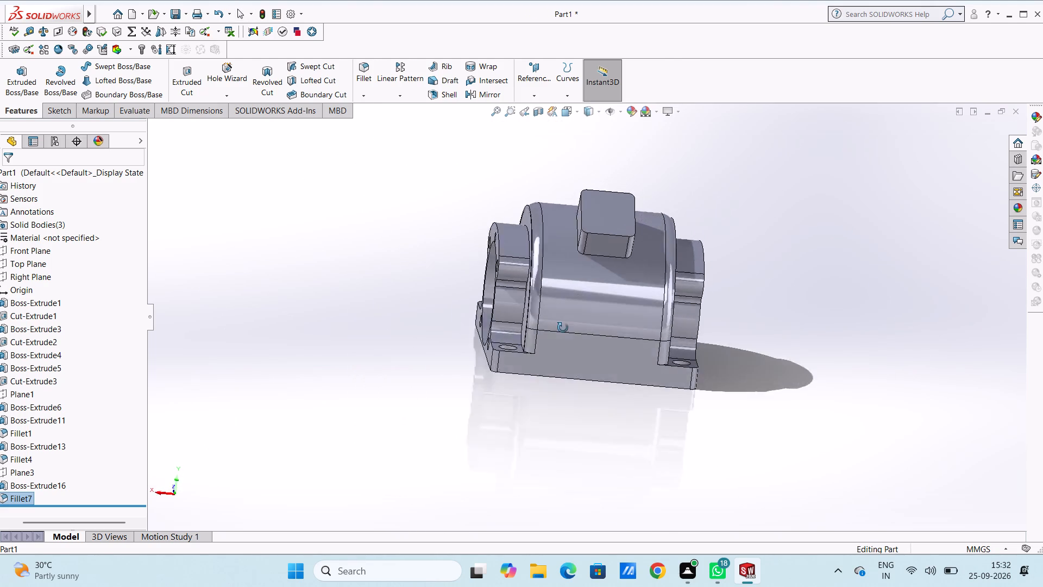
pyautogui.moveTo(563, 328); pyautogui.dragTo(556, 435, button='middle')
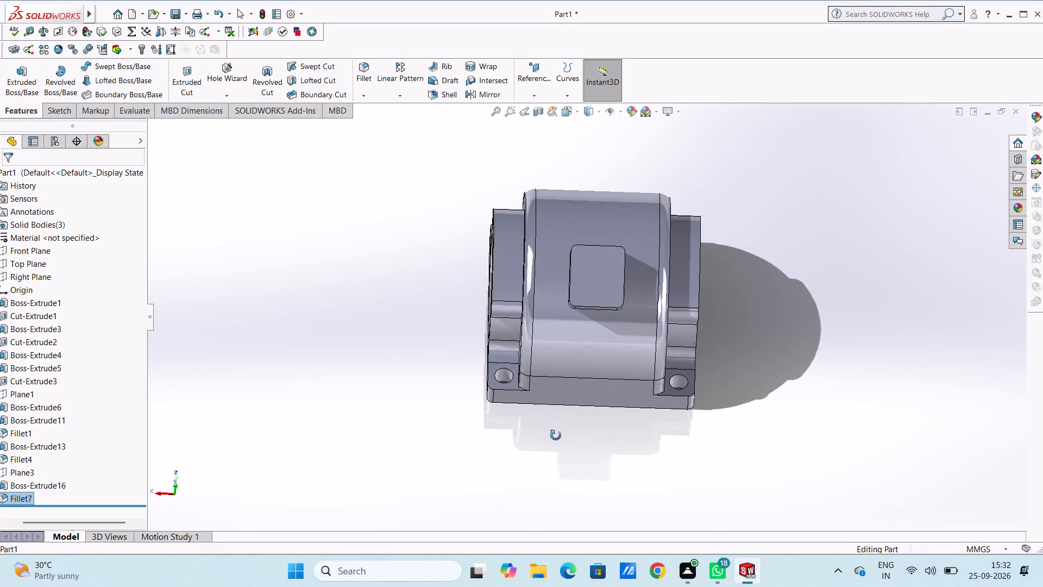
pyautogui.moveTo(556, 435); pyautogui.dragTo(556, 447, button='middle')
# Start a sketch on the flat top face of the rounded block.
pyautogui.scroll(-5, 577, 309)
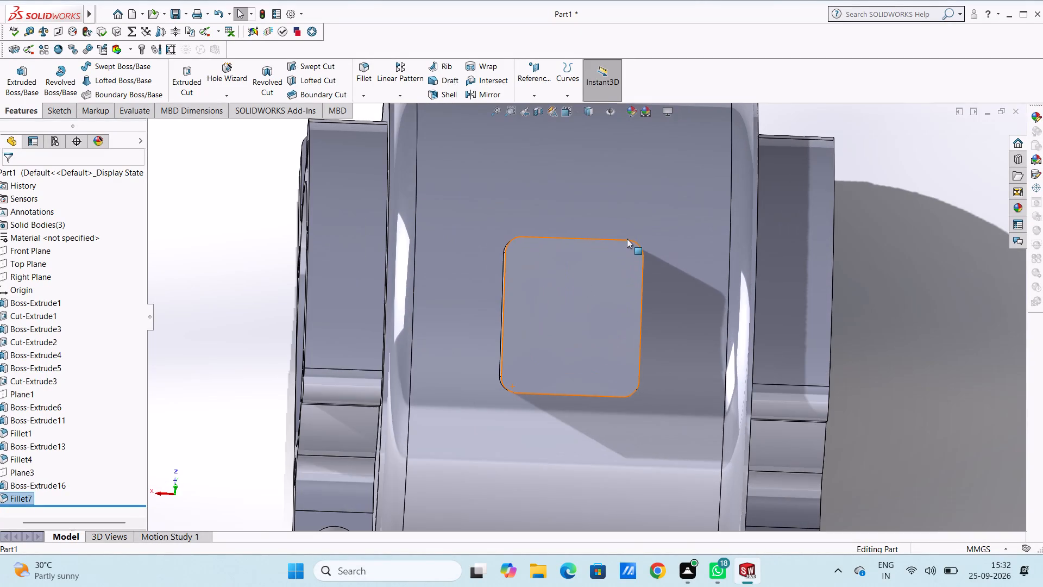
pyautogui.middleClick(872, 295)
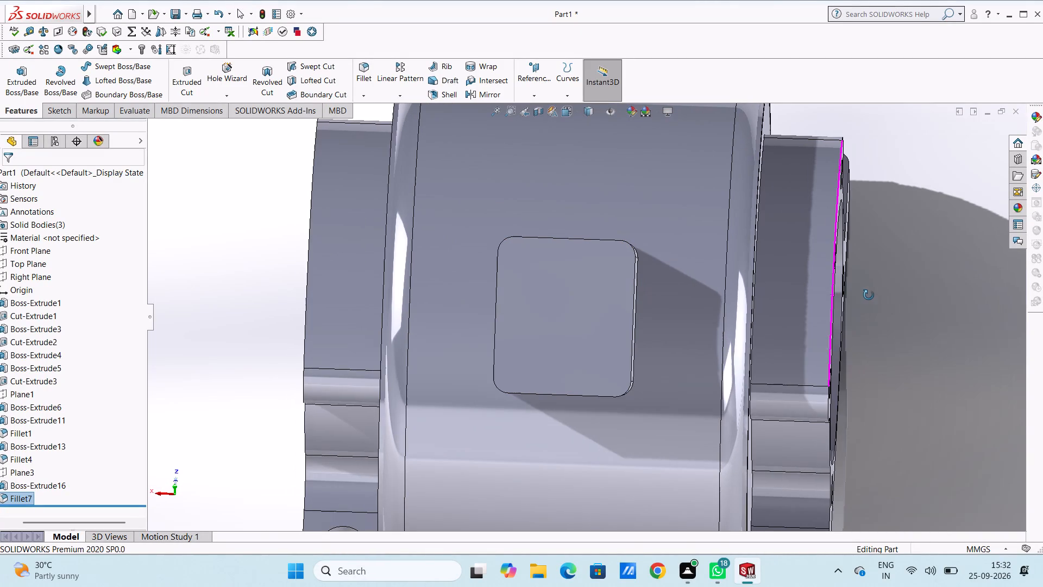
pyautogui.middleClick(869, 297)
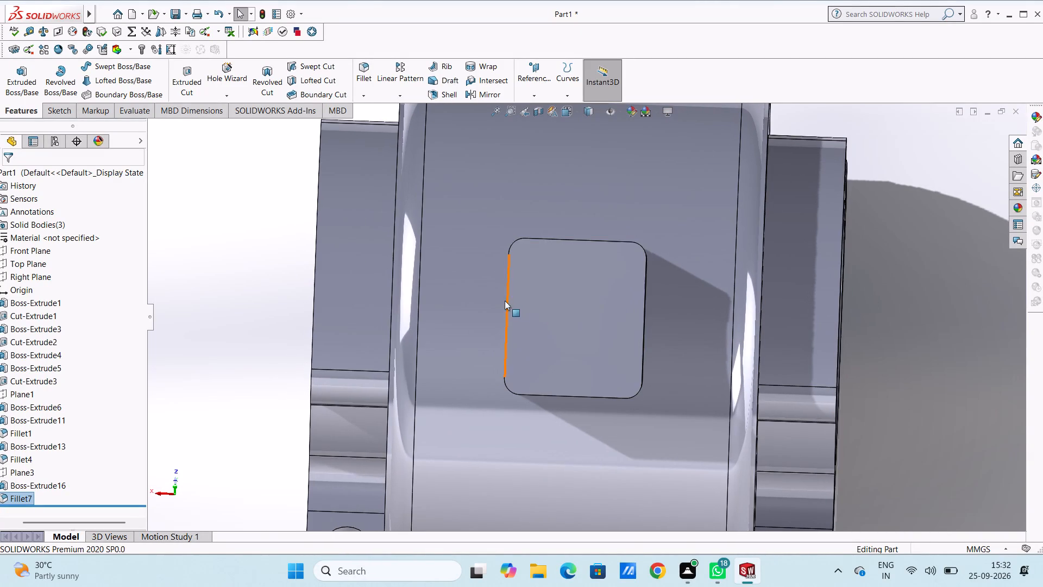
pyautogui.click(557, 299)
pyautogui.click(602, 268)
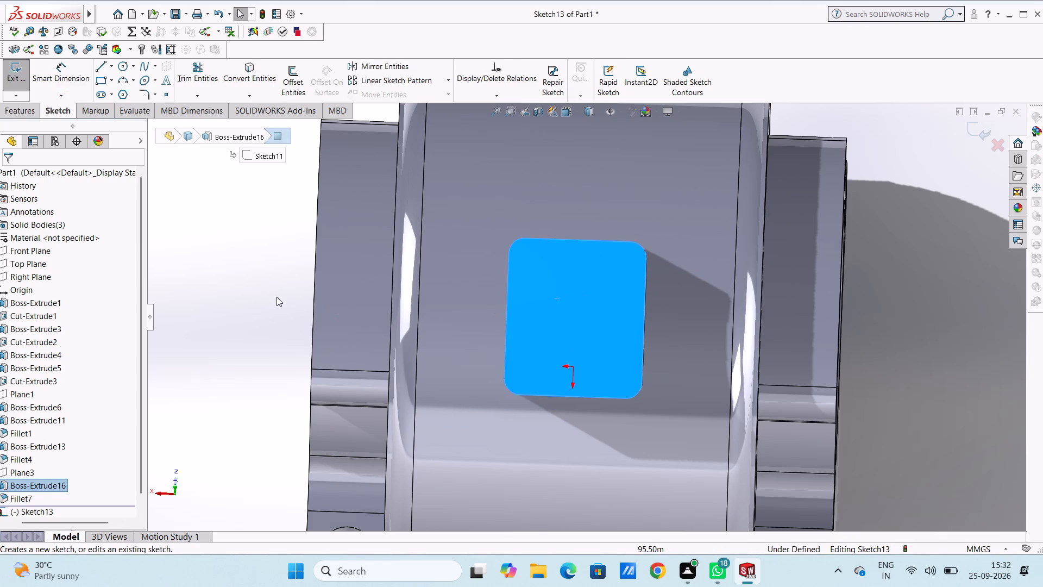
pyautogui.click(268, 290)
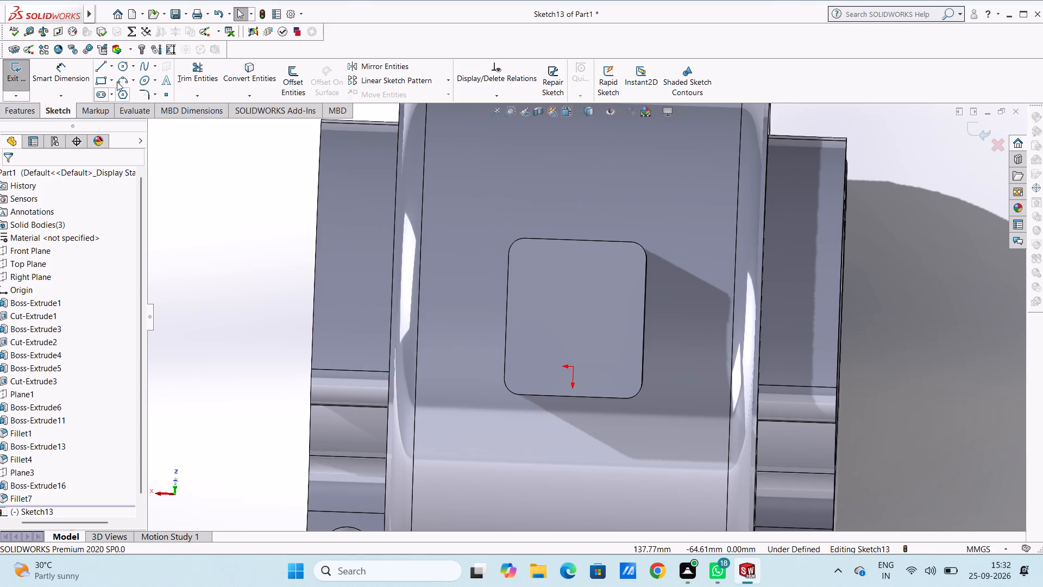
# Sketch four circles of 2.5 mm radius, one near each corner of the block's top face, with centres aligned in rows and columns.
pyautogui.click(121, 67)
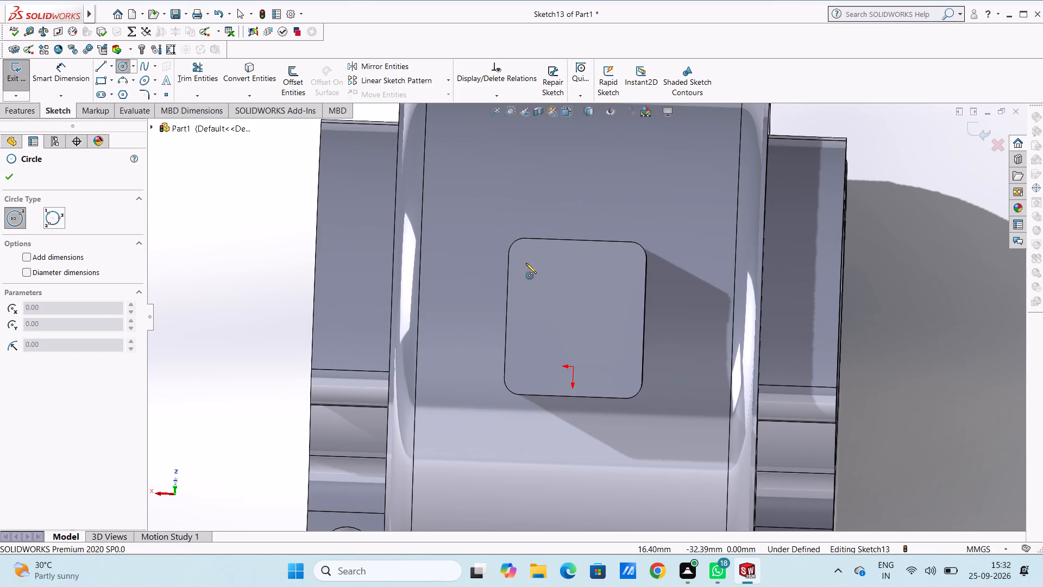
pyautogui.click(526, 262)
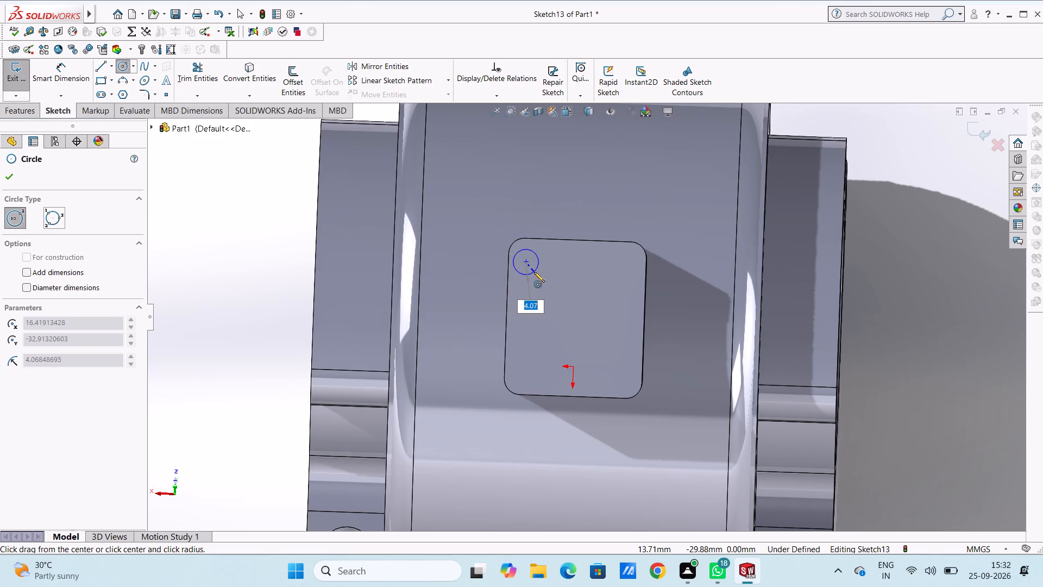
pyautogui.write('2.5')
pyautogui.press('Return')
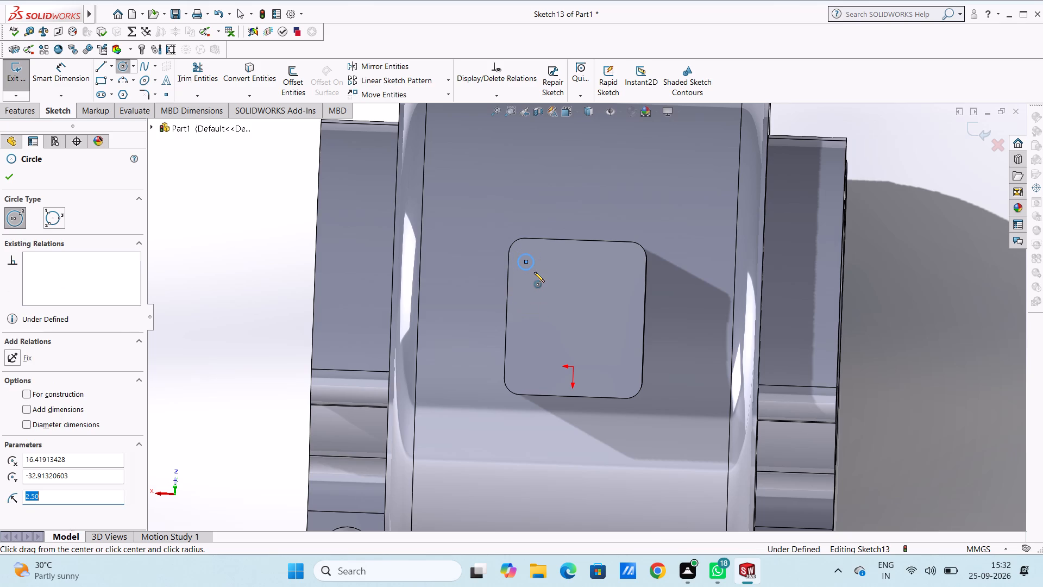
pyautogui.click(618, 263)
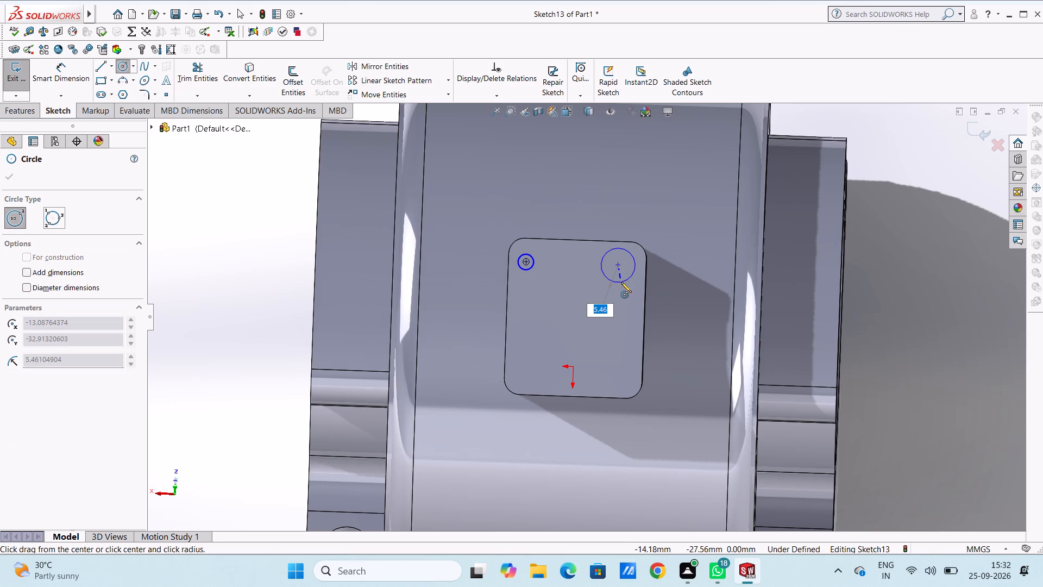
pyautogui.write('2.5')
pyautogui.press('Return')
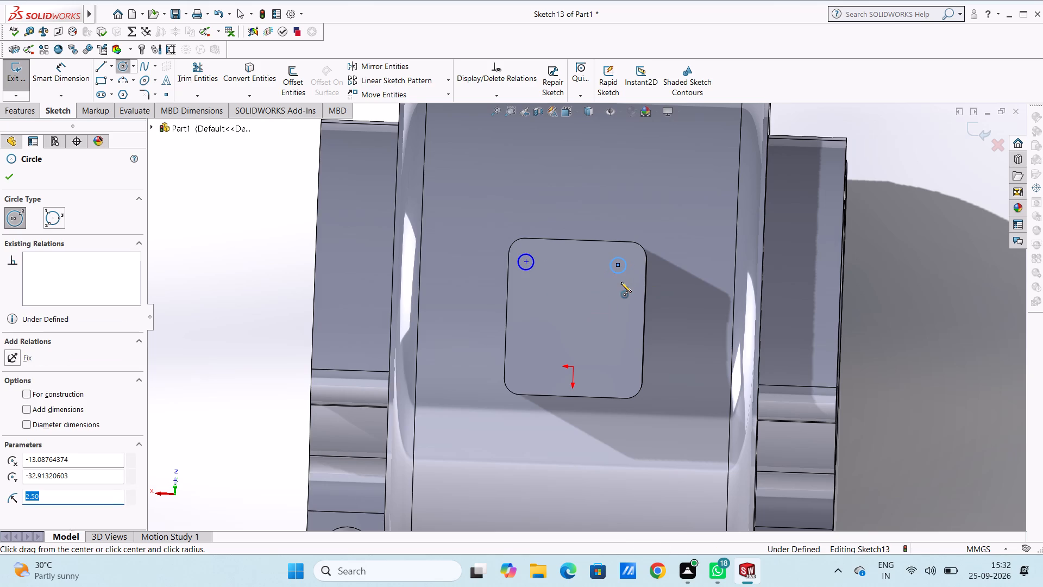
pyautogui.click(519, 376)
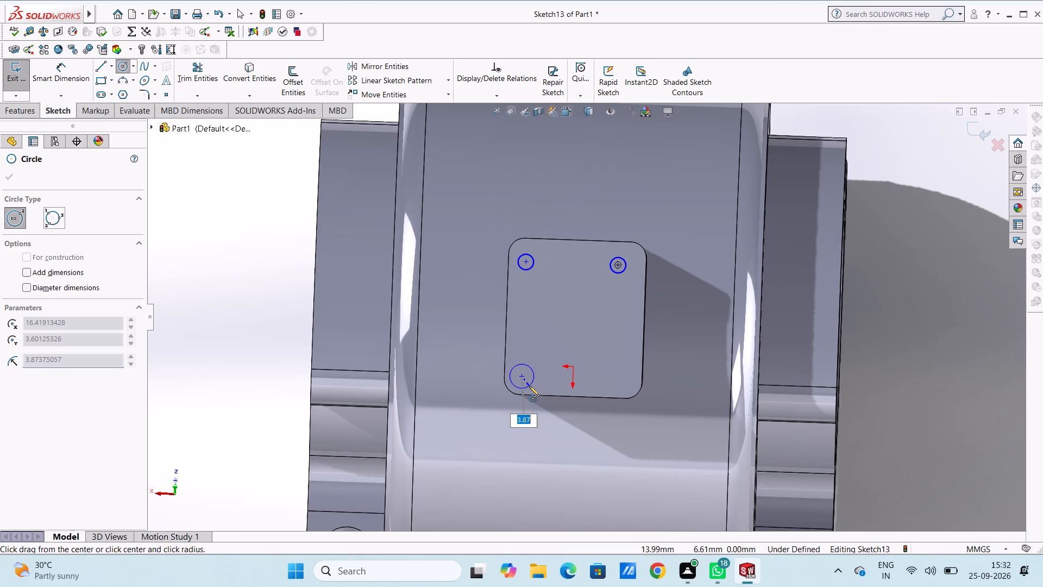
pyautogui.write('2.5')
pyautogui.press('Return')
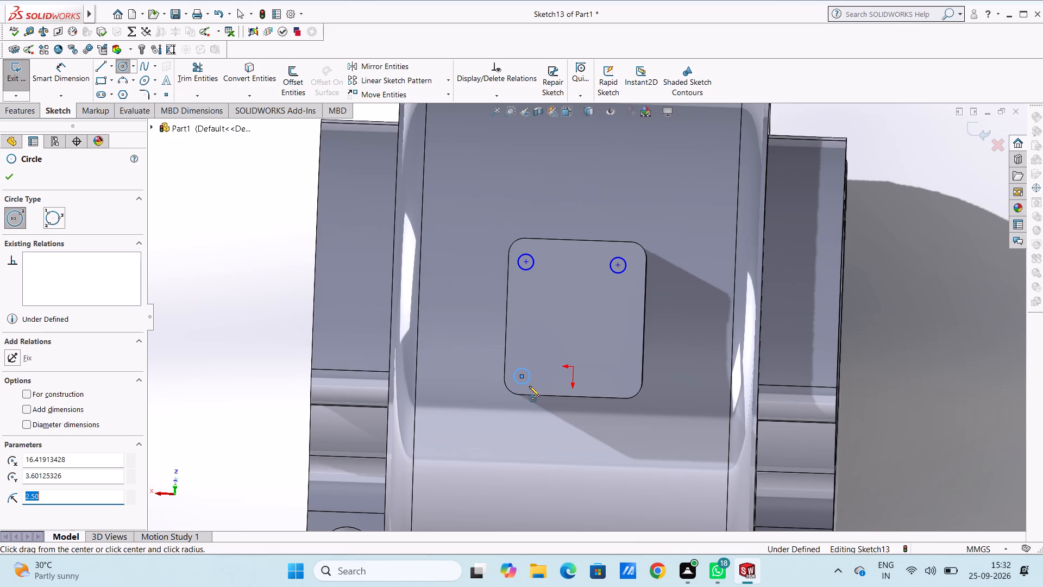
pyautogui.click(611, 378)
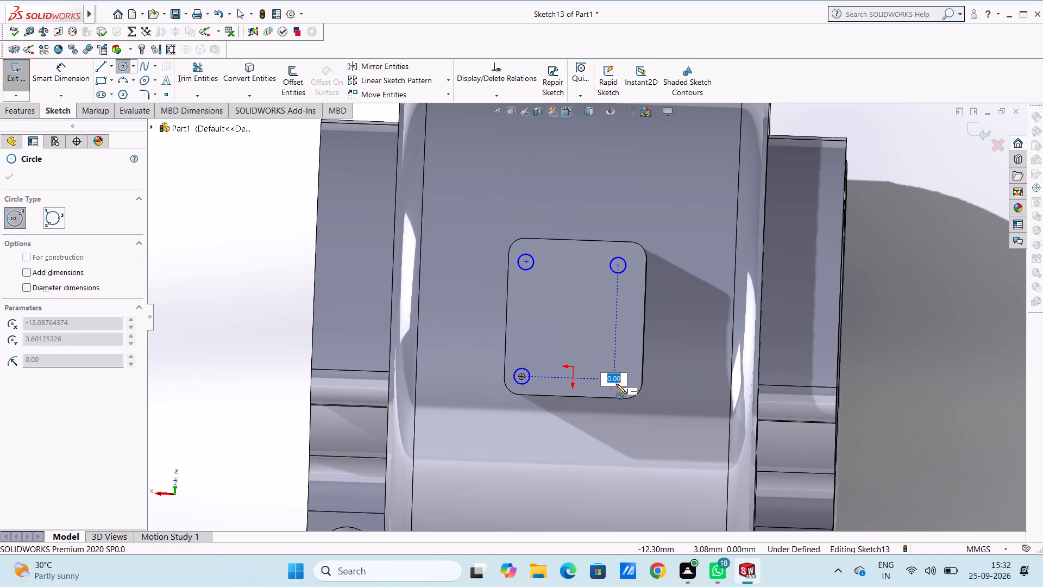
pyautogui.write('2.5')
pyautogui.press('Return')
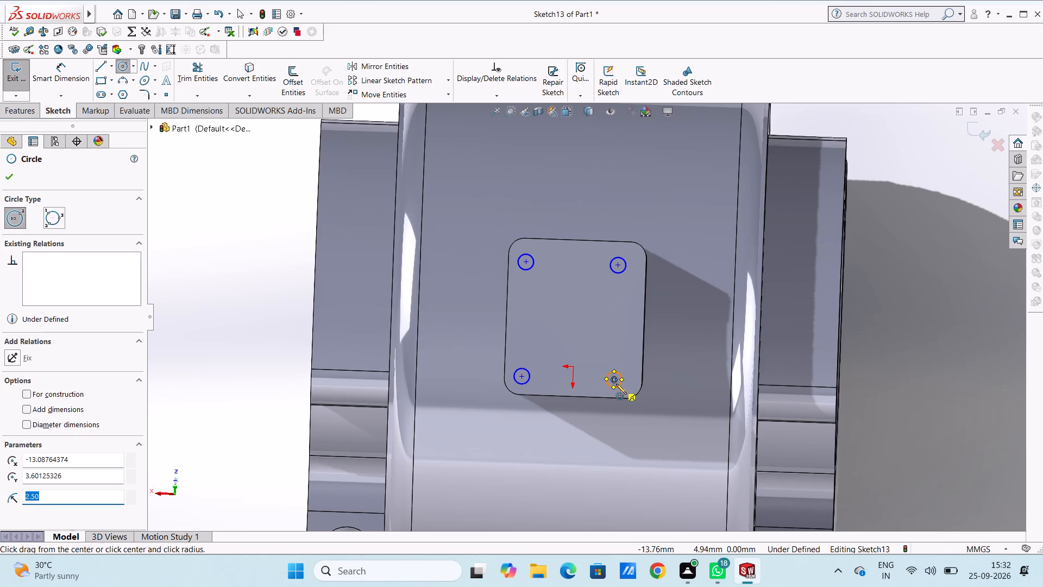
pyautogui.press('Escape')
pyautogui.press('Escape')
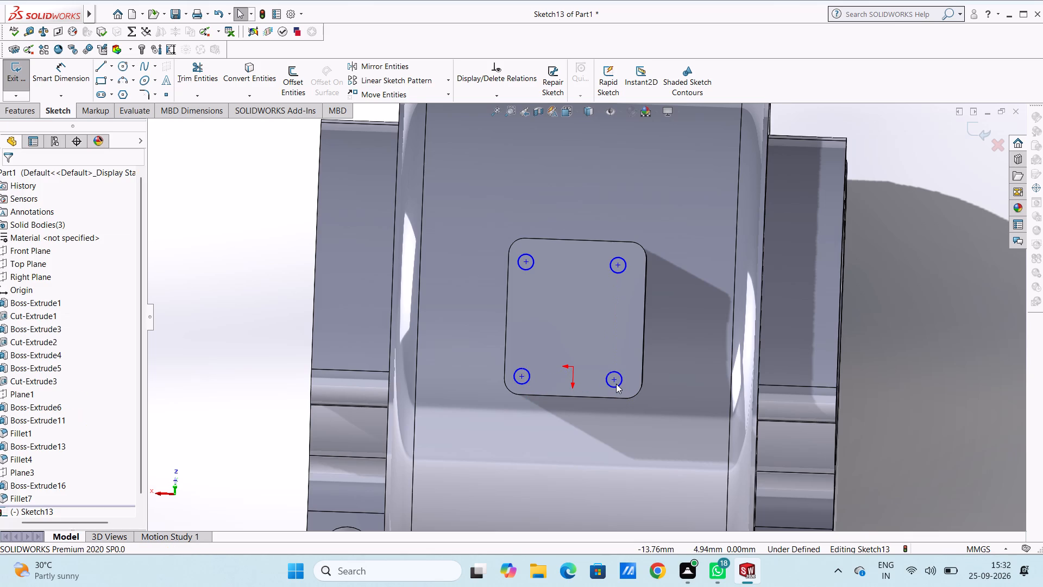
# Dimension the diameters of the two upper corner circles at 5 mm each.
pyautogui.click(66, 81)
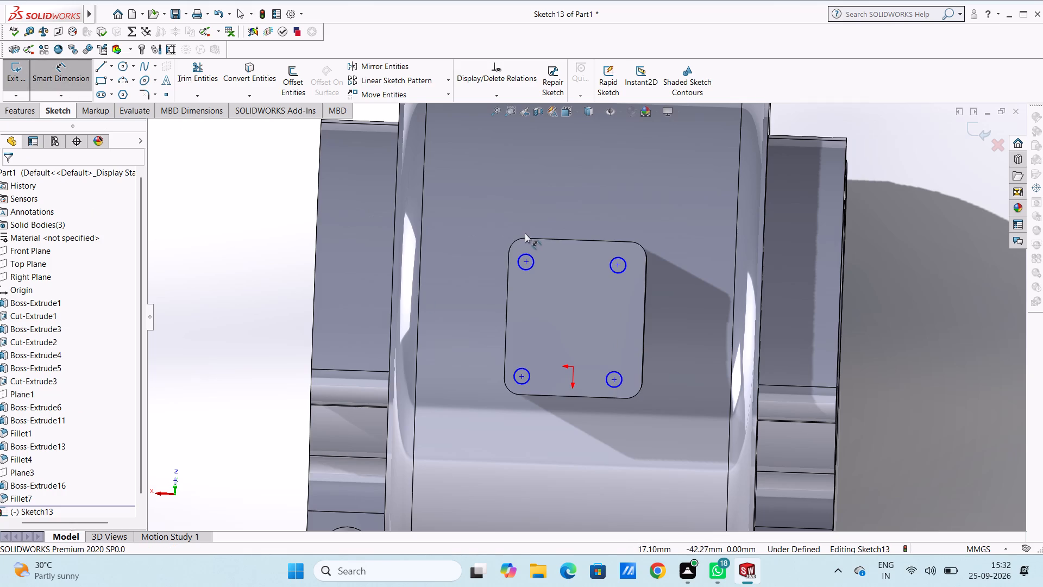
pyautogui.click(523, 271)
pyautogui.click(264, 323)
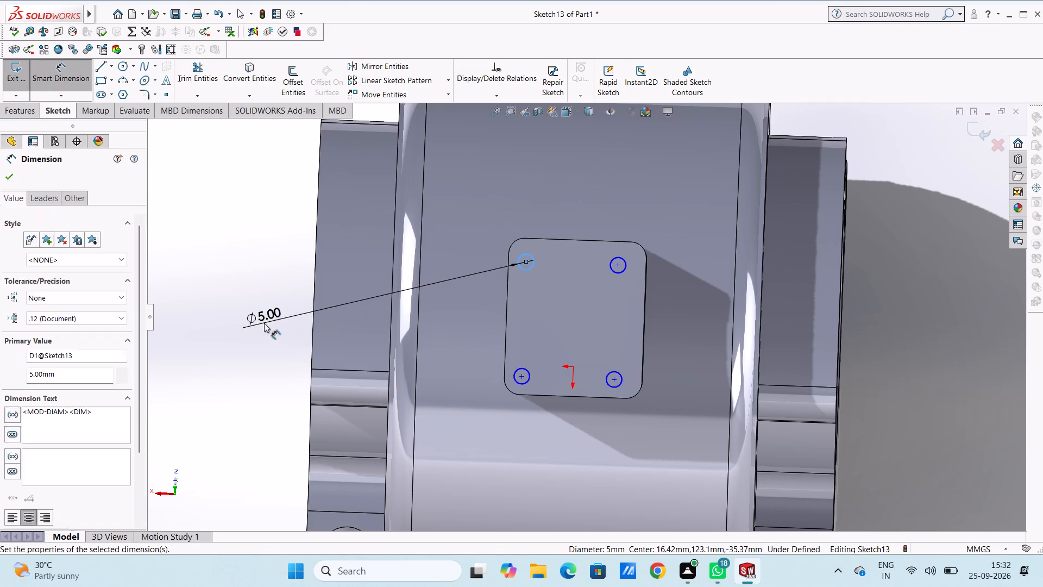
pyautogui.click(213, 309)
pyautogui.click(222, 251)
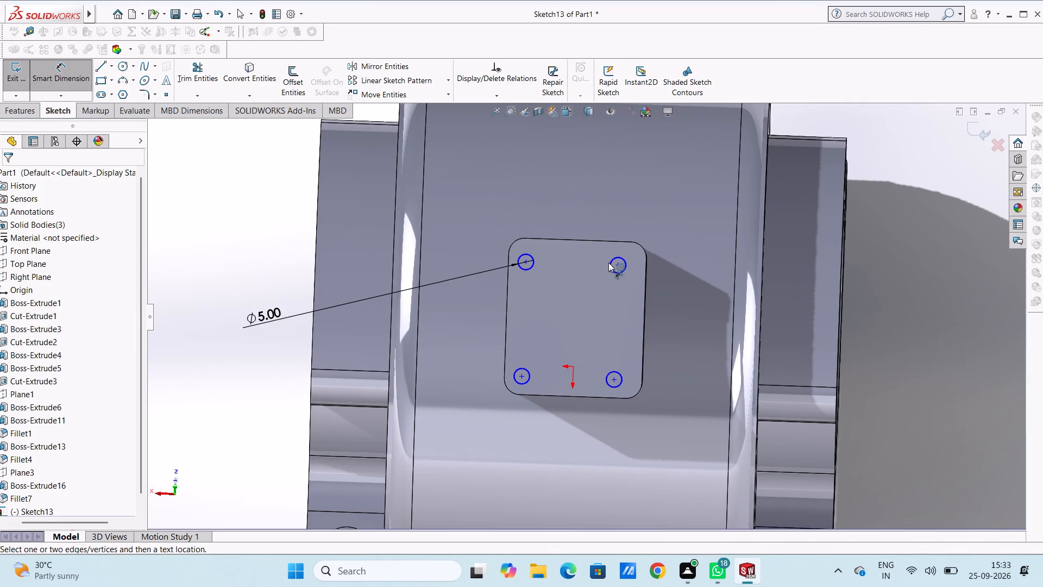
pyautogui.click(615, 257)
pyautogui.click(941, 179)
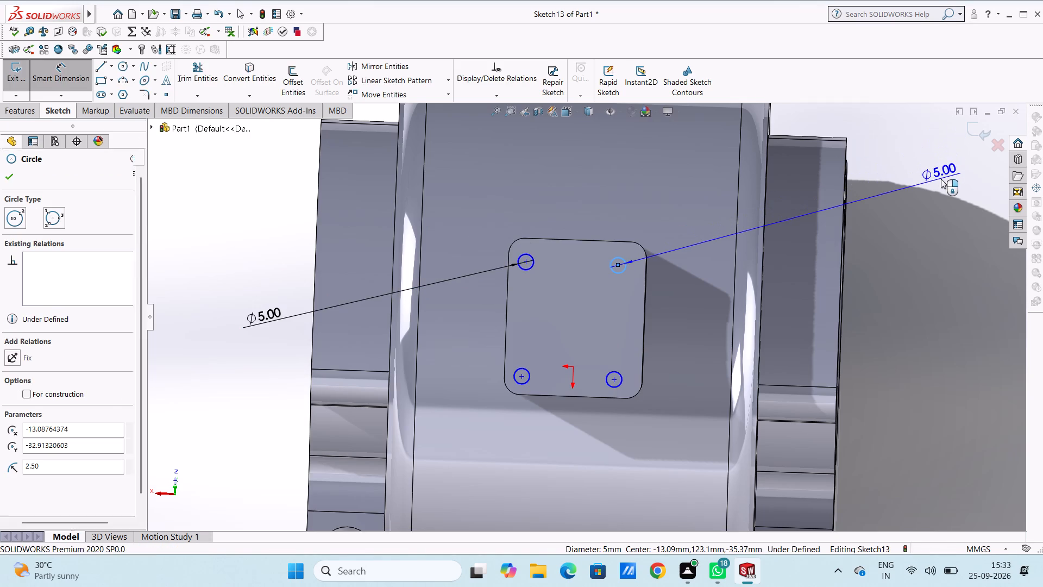
pyautogui.click(893, 165)
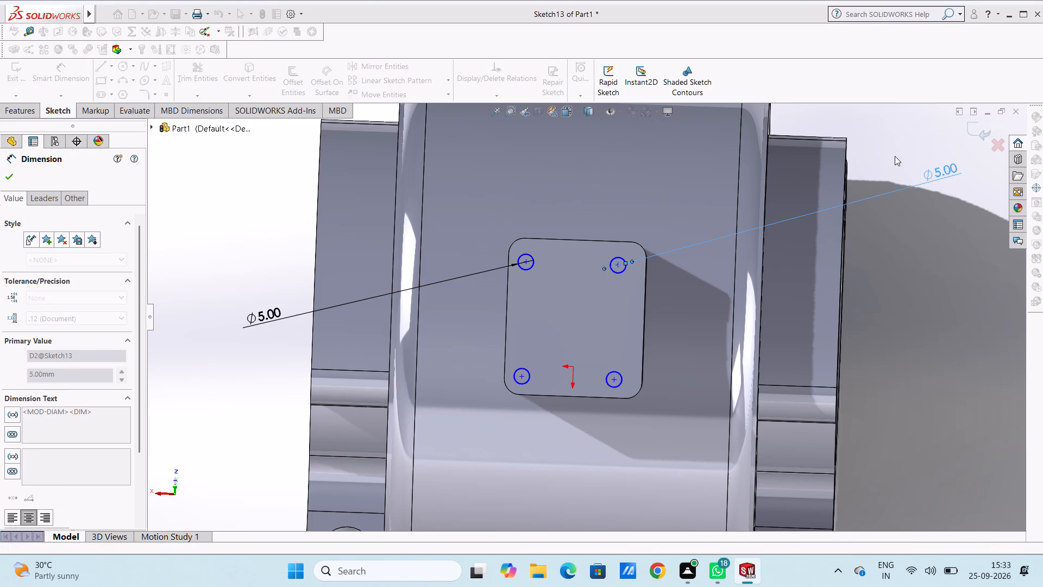
pyautogui.click(895, 155)
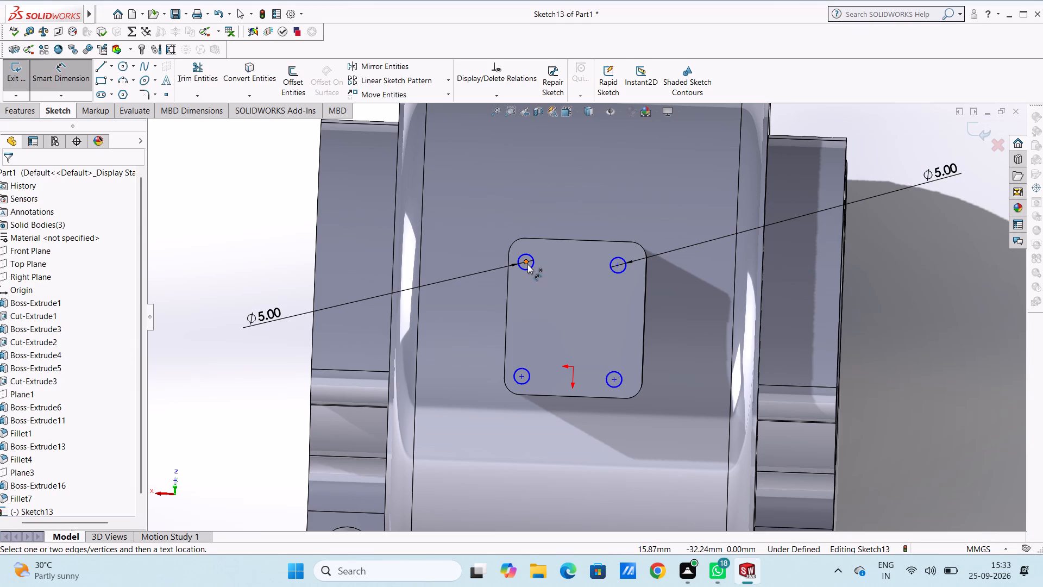
# Dimension the centre distance between the two upper corner circles and set it to 34 mm.
pyautogui.click(527, 264)
pyautogui.click(618, 265)
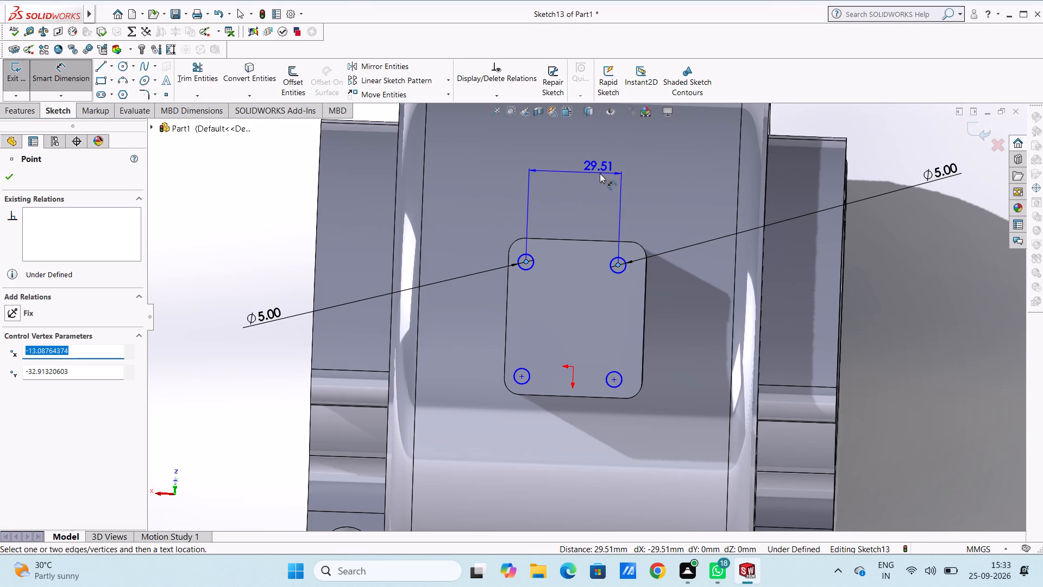
pyautogui.click(600, 173)
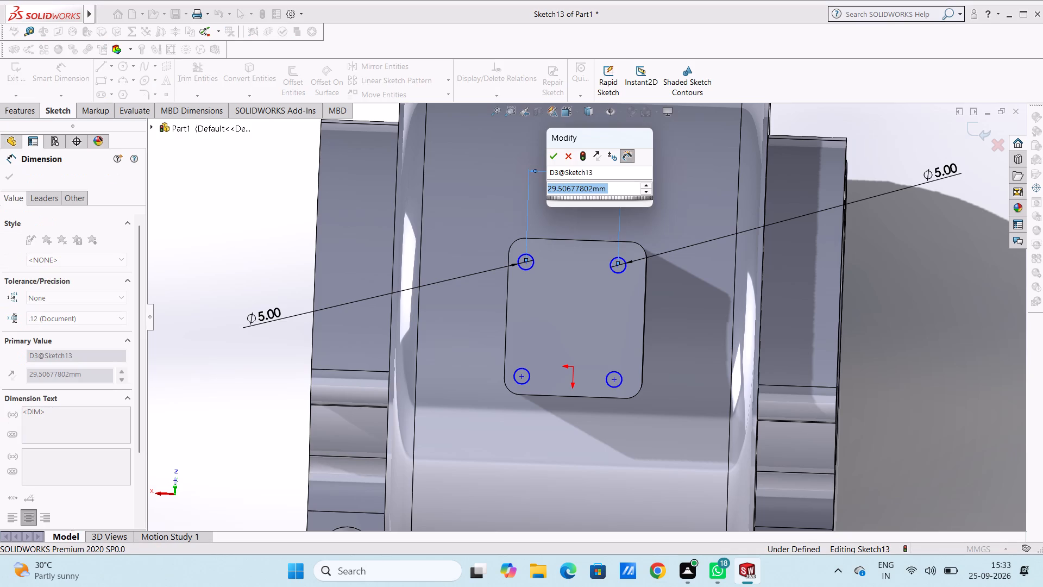
pyautogui.write('34')
pyautogui.press('Return')
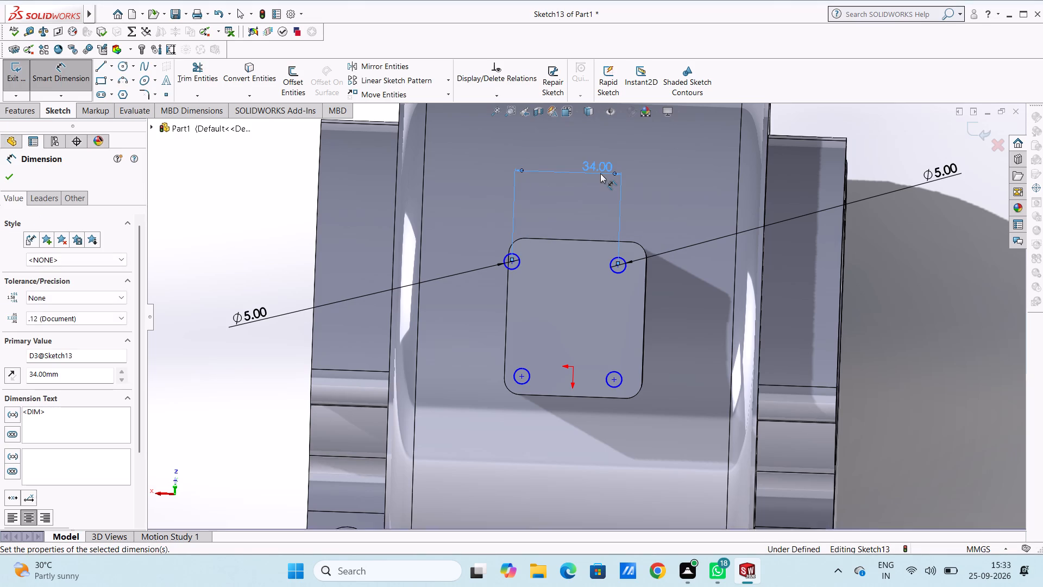
pyautogui.click(244, 241)
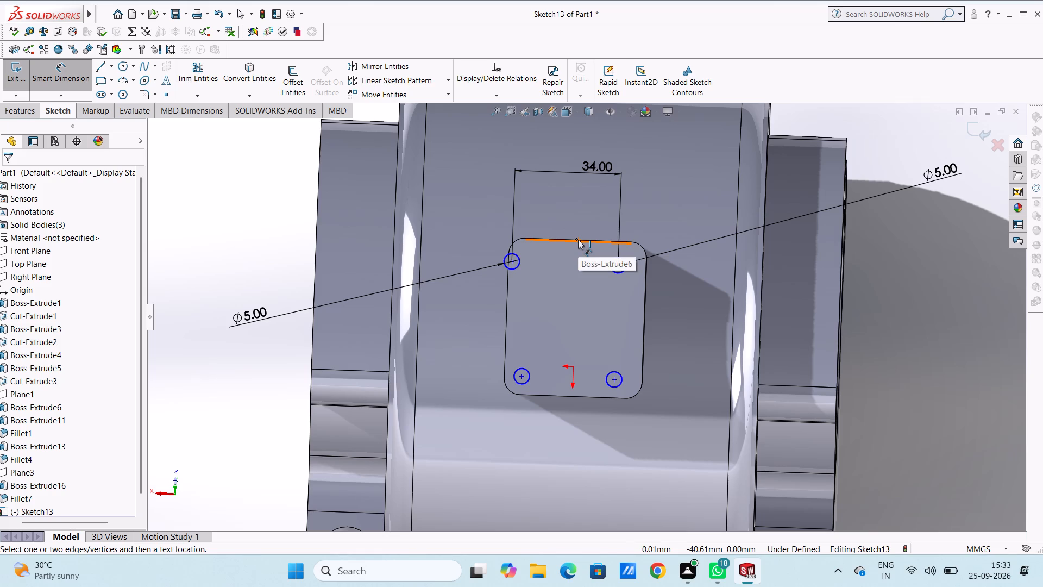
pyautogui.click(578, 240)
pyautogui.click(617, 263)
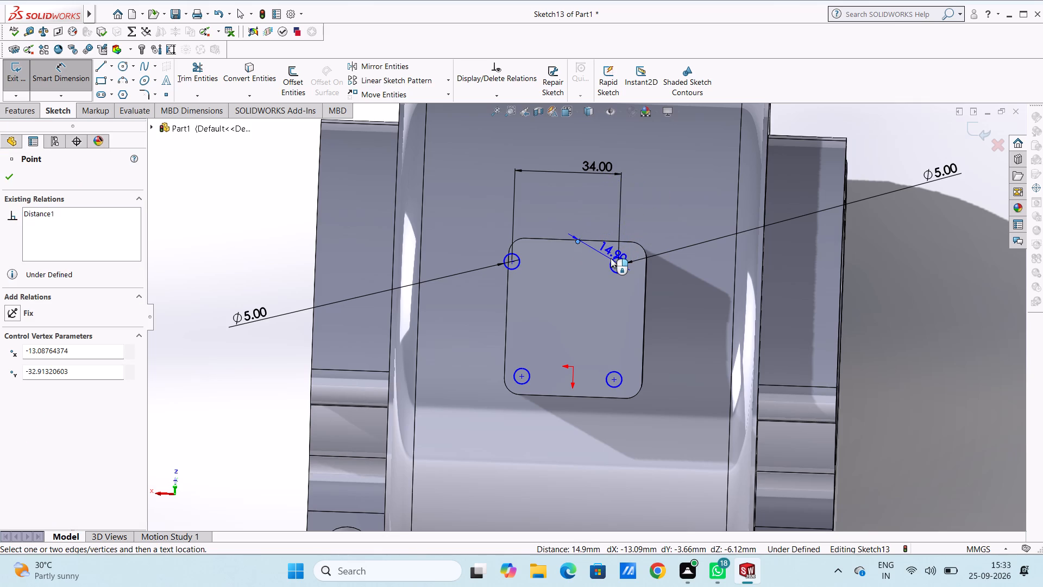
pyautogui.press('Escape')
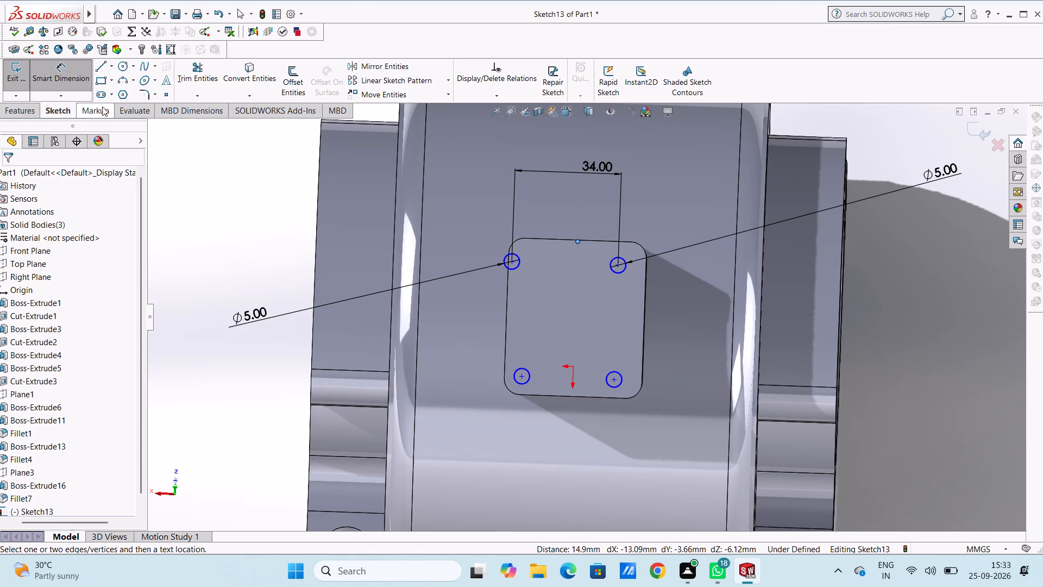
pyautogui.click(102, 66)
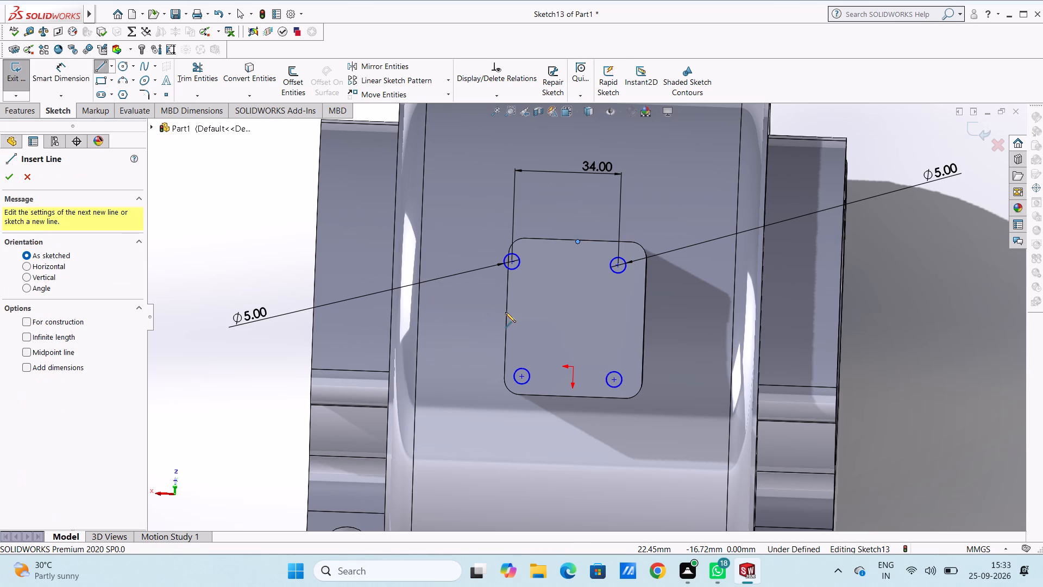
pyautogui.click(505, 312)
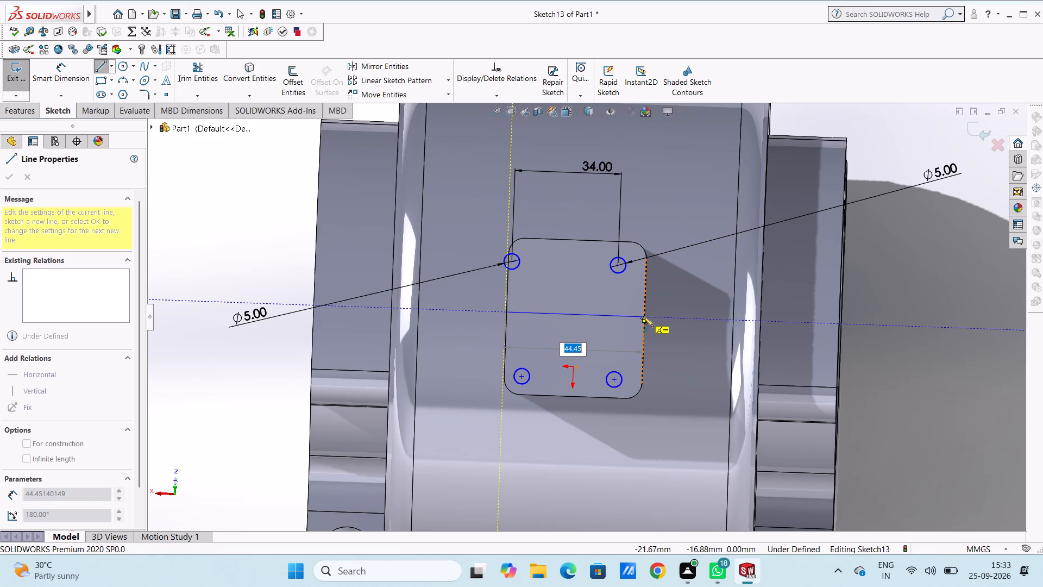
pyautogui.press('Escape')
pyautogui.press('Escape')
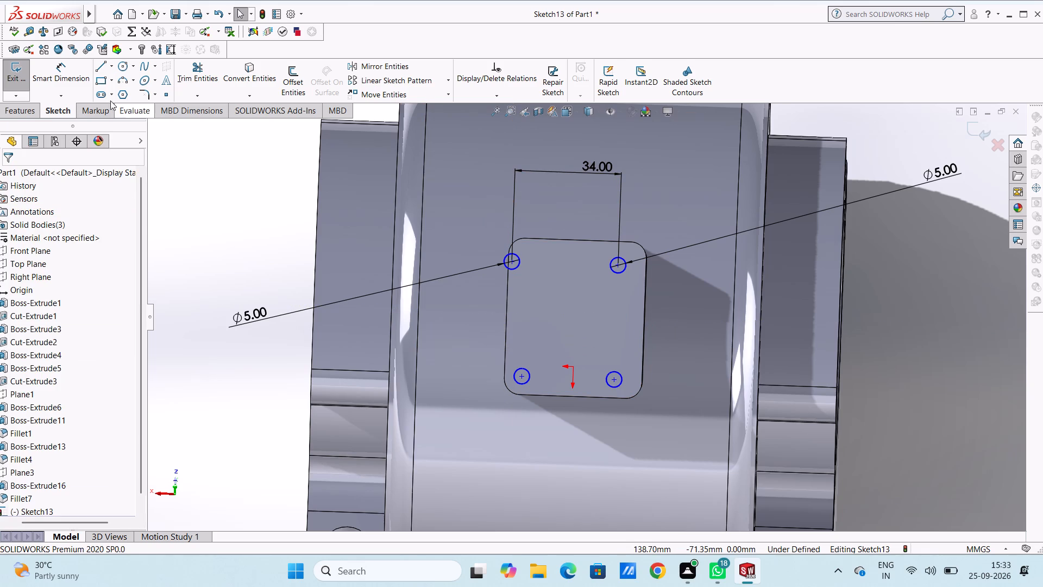
# Dimension the upper-left circle's centre from the face's left straight edge and set the distance to 5 mm.
pyautogui.click(63, 73)
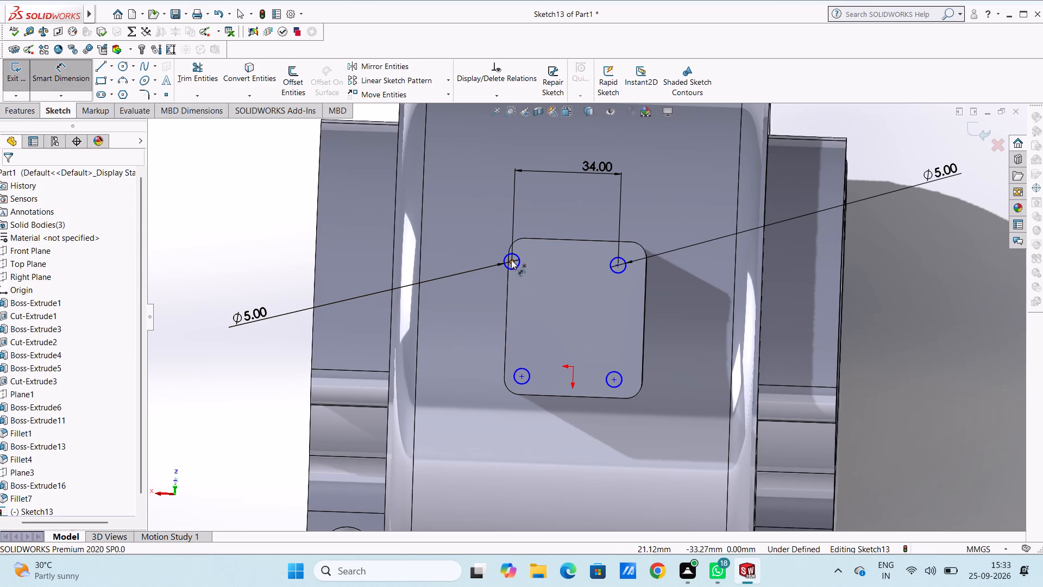
pyautogui.click(511, 259)
pyautogui.click(506, 289)
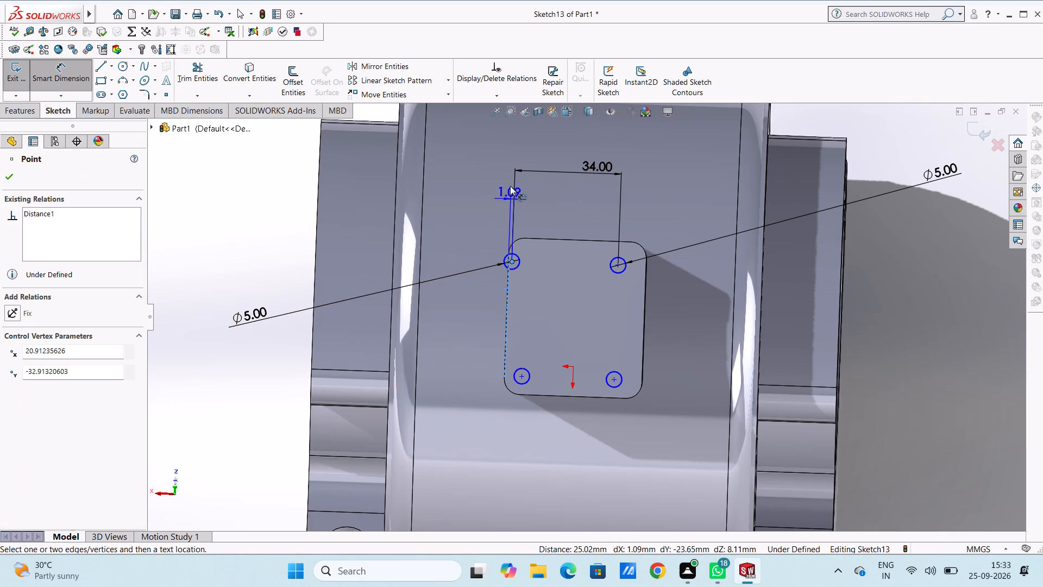
pyautogui.click(512, 138)
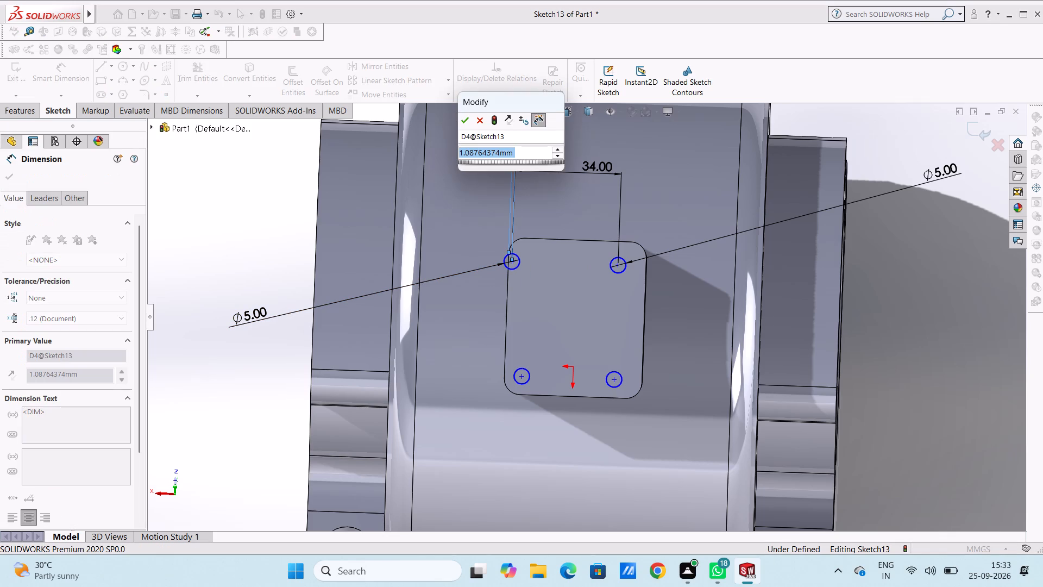
pyautogui.press('1')
pyautogui.press('BackSpace')
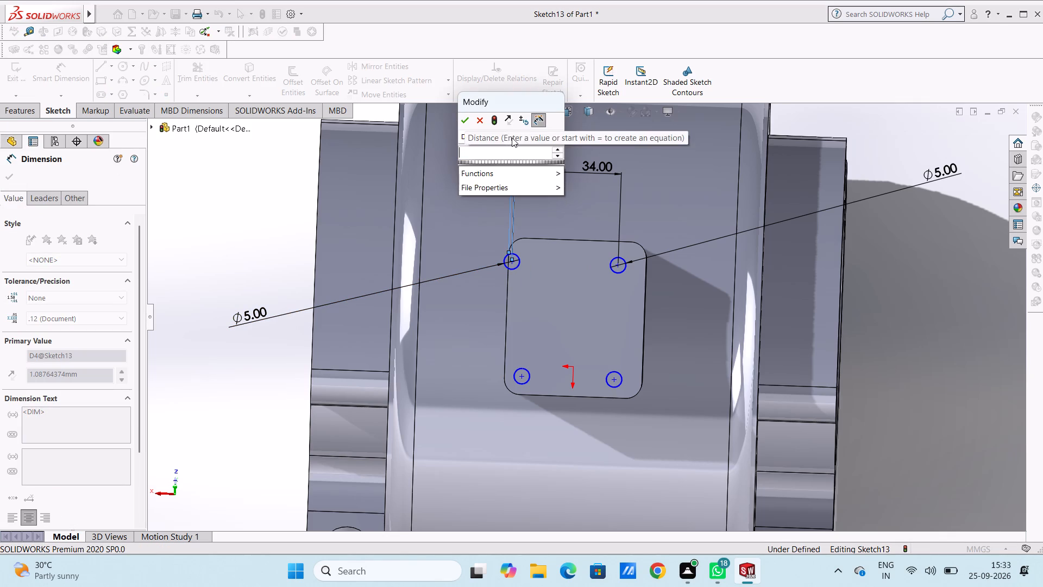
pyautogui.press('5')
pyautogui.press('Return')
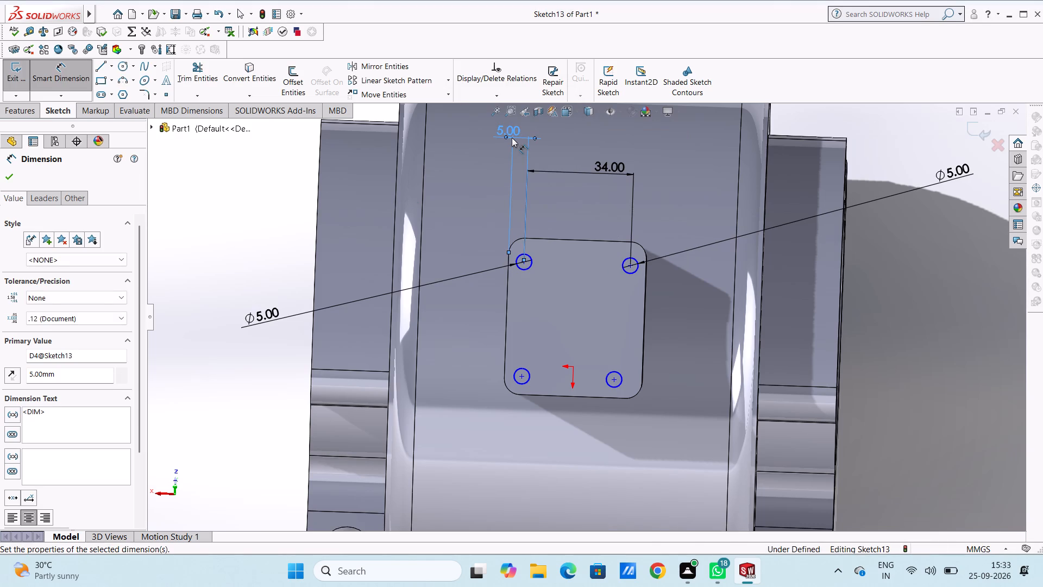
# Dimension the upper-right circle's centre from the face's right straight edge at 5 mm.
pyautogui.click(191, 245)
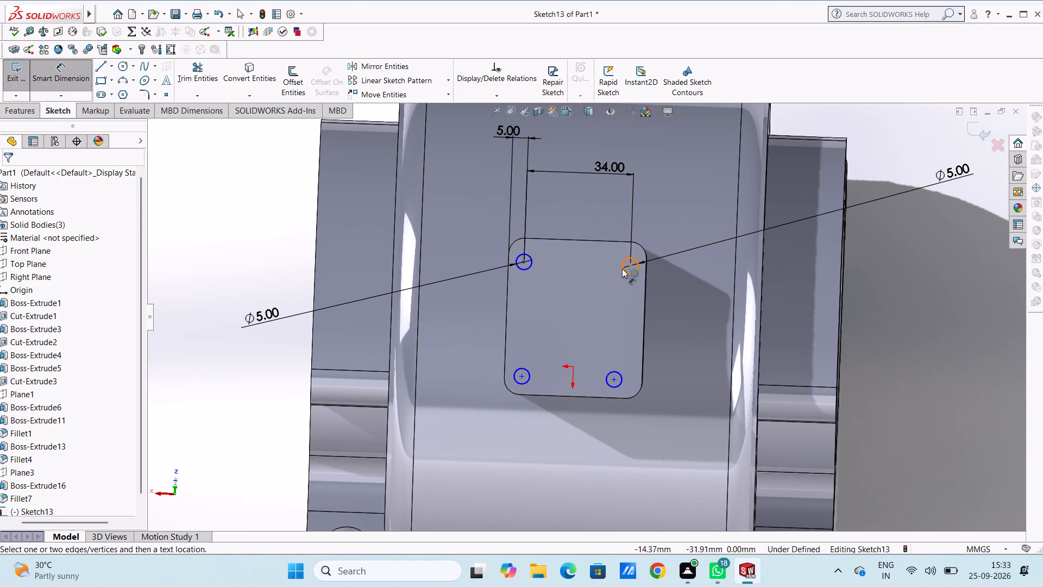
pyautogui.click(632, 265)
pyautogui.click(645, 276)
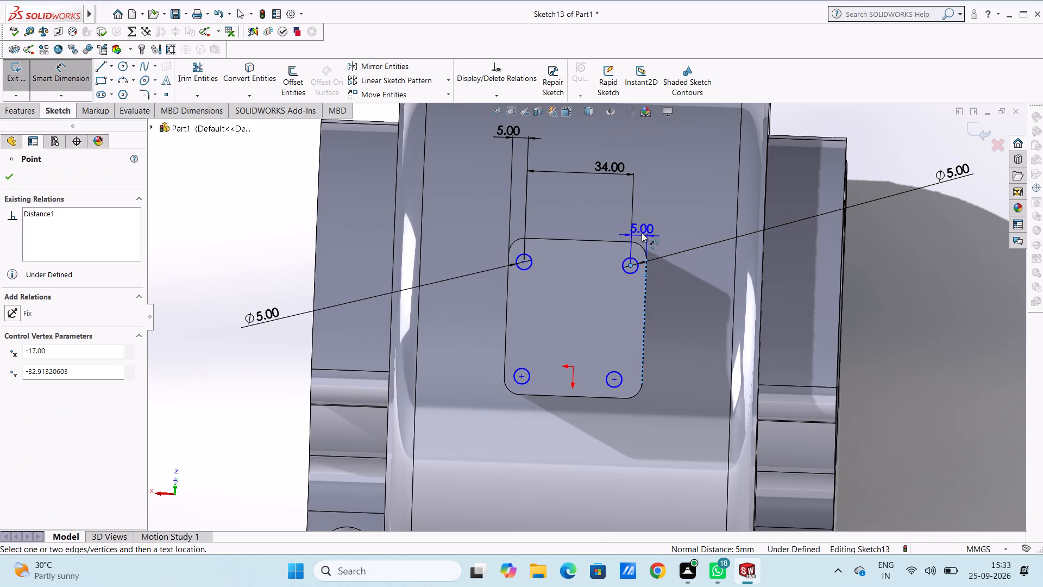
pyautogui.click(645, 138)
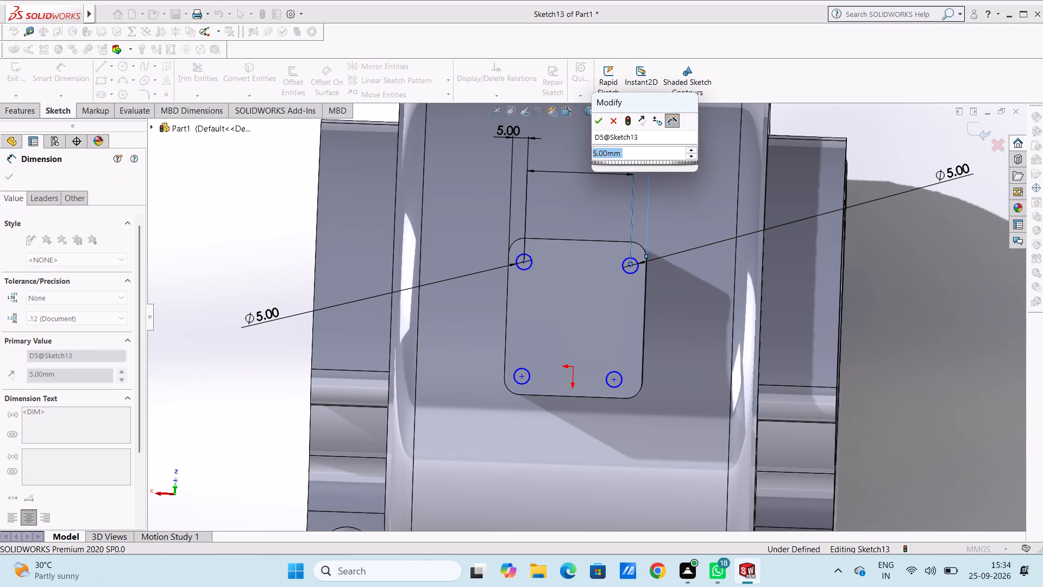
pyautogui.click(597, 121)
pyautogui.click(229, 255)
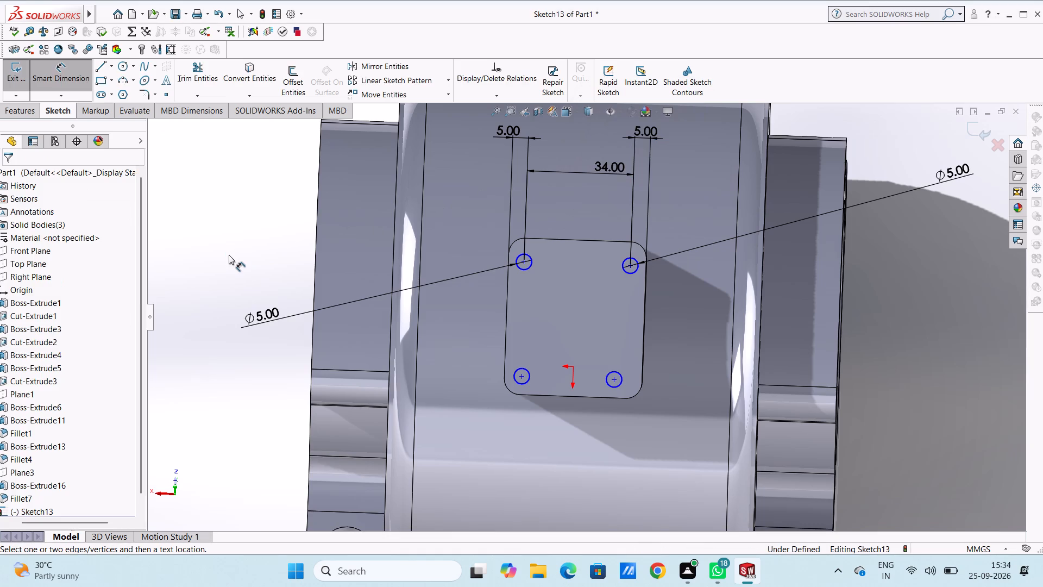
# Dimension the centre distance between the two left-hand corner circles and set it to 34 mm.
pyautogui.click(523, 261)
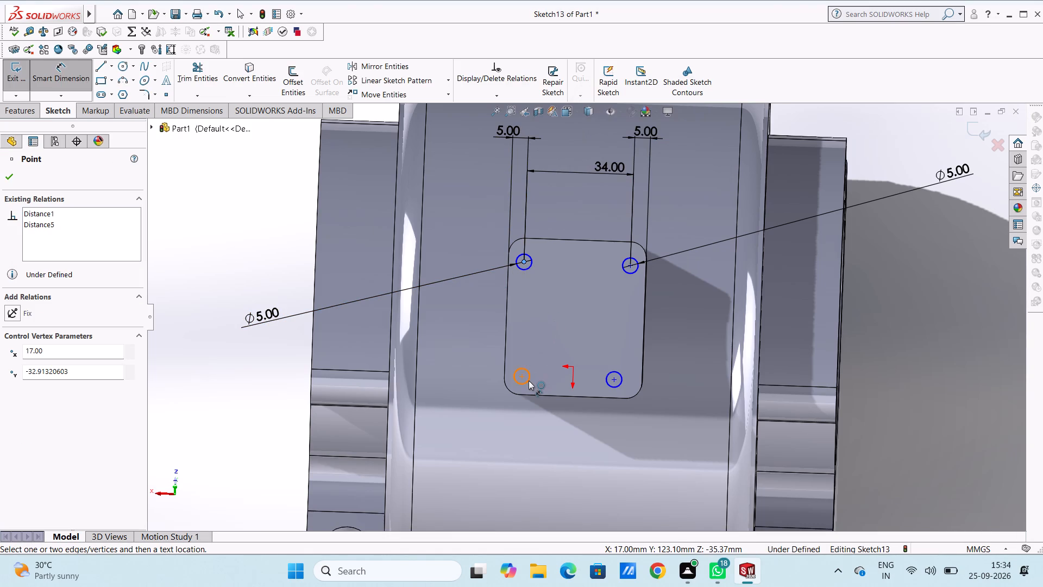
pyautogui.click(523, 377)
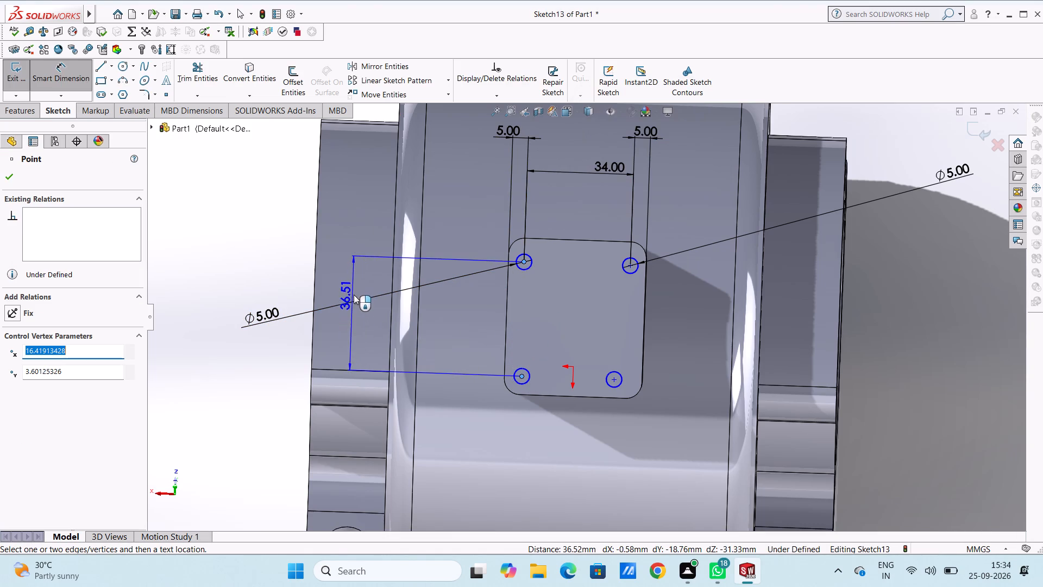
pyautogui.click(353, 285)
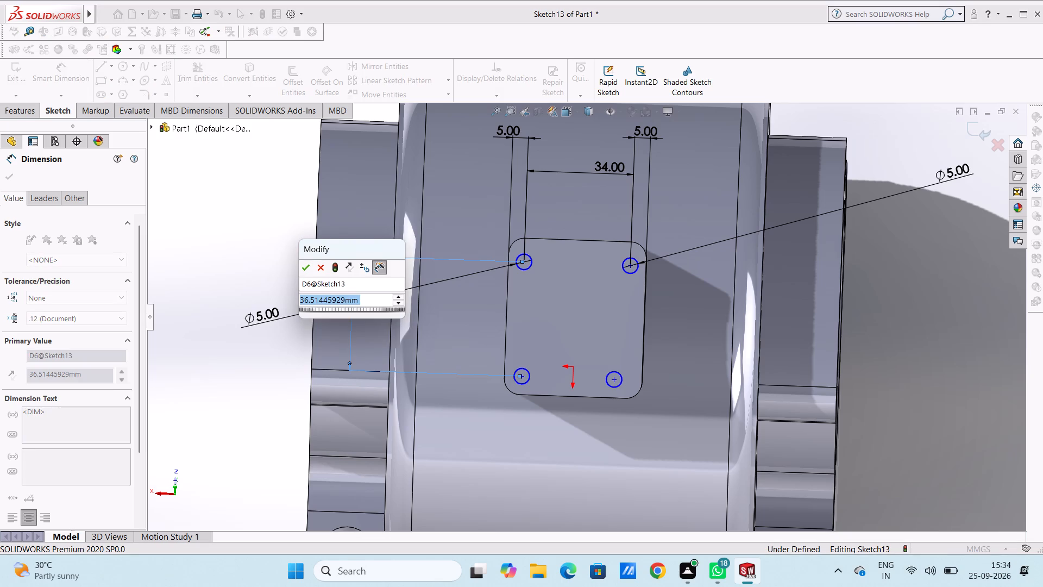
pyautogui.write('38')
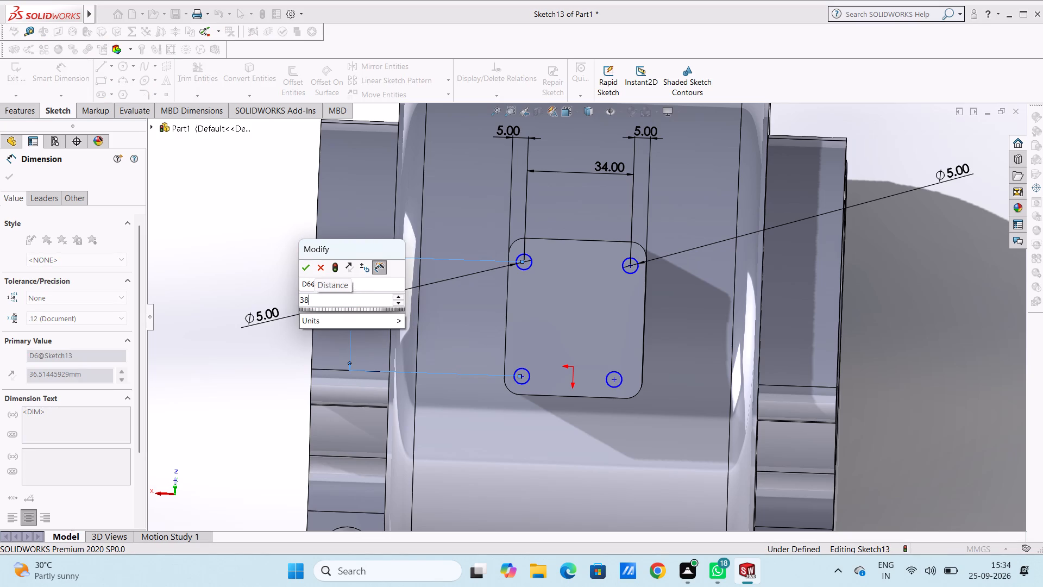
pyautogui.press('BackSpace')
pyautogui.press('4')
pyautogui.press('Return')
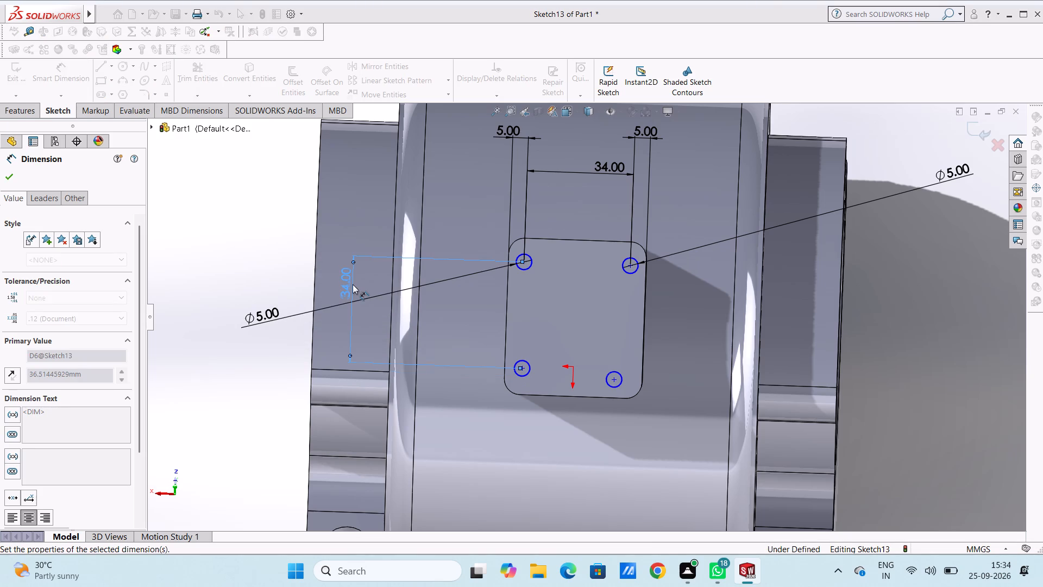
pyautogui.click(244, 247)
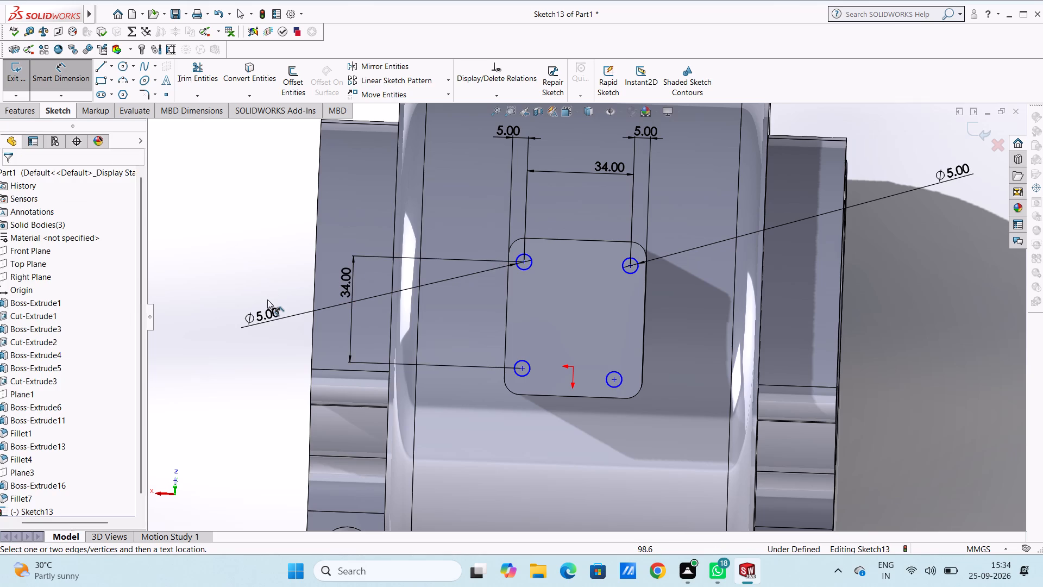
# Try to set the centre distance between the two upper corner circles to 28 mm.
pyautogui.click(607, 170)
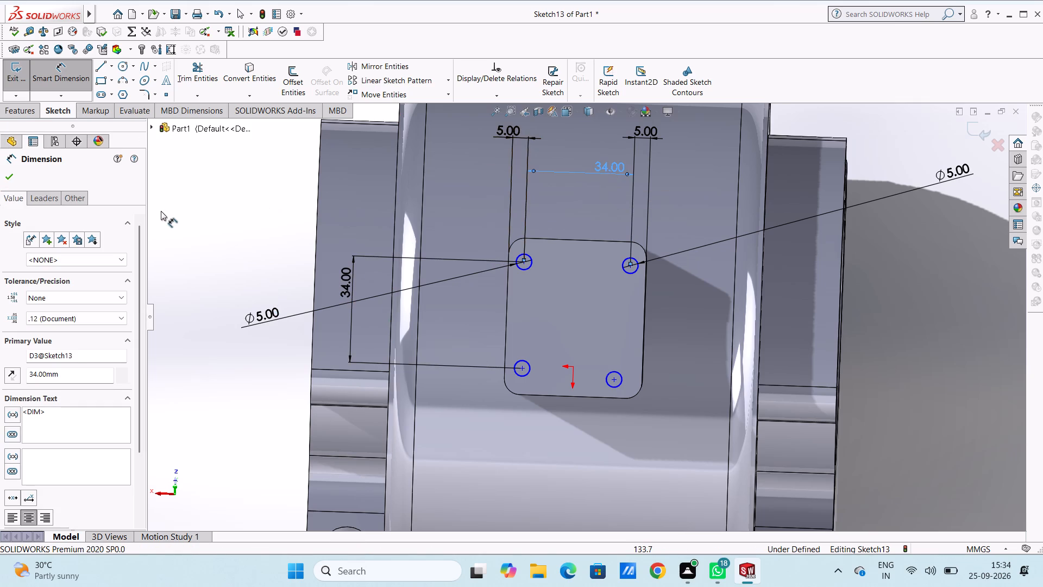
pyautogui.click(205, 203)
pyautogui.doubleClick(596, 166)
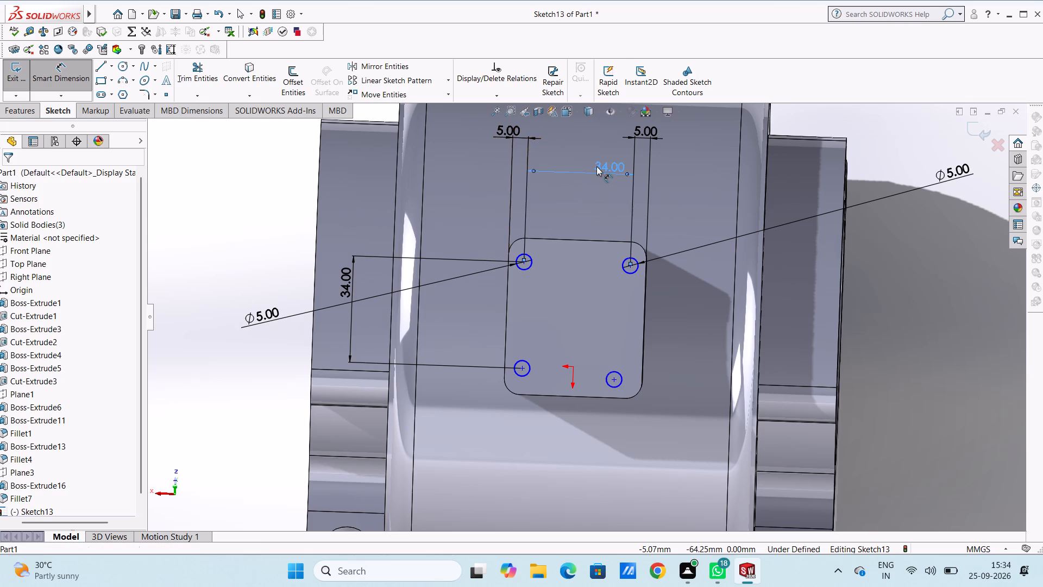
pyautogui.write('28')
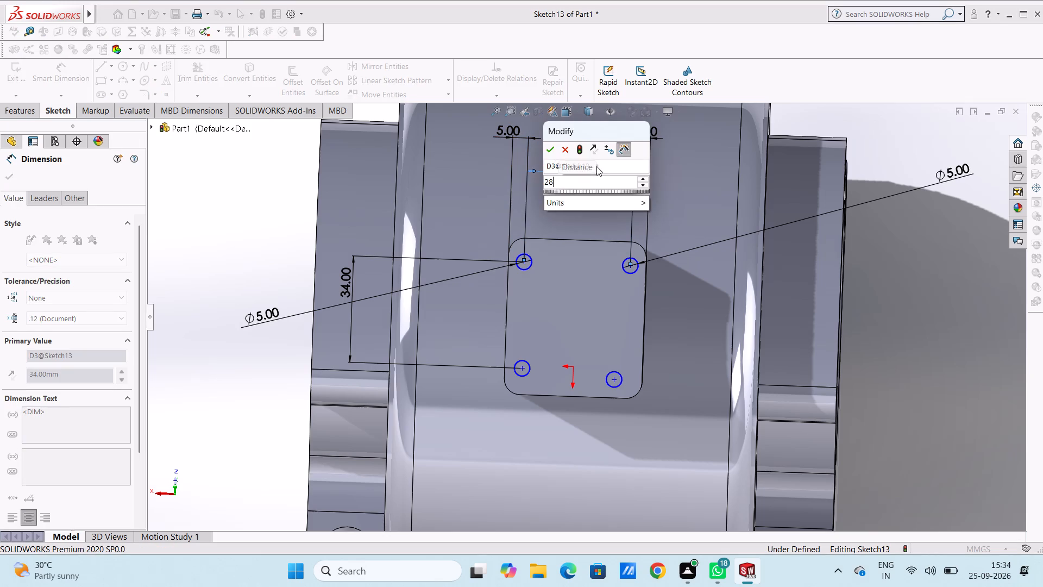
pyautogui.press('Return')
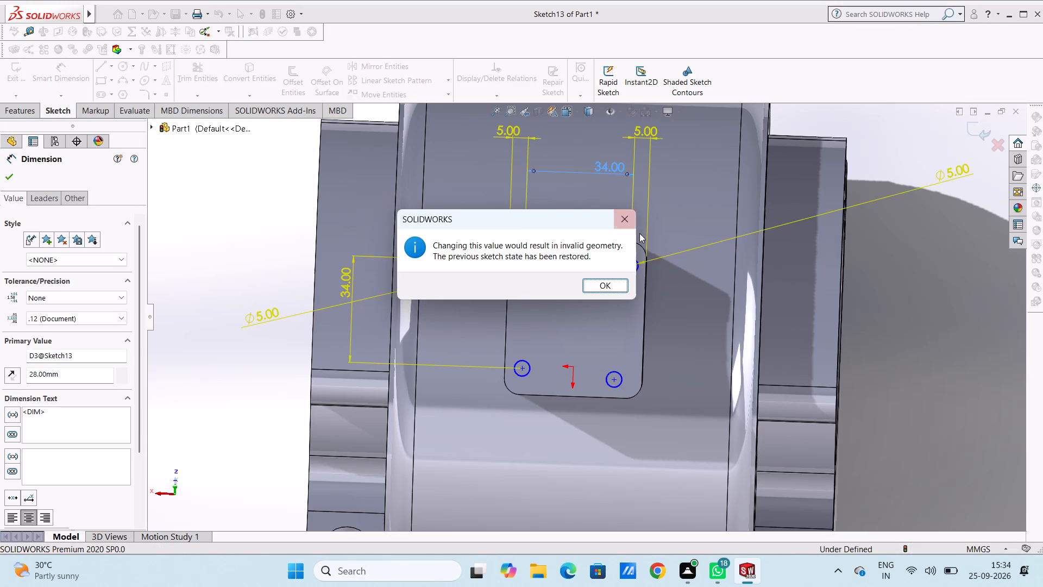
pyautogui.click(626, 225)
# Delete the two 5 mm dimensions from the upper circles' centres to the face's right and left straight edges.
pyautogui.click(641, 136)
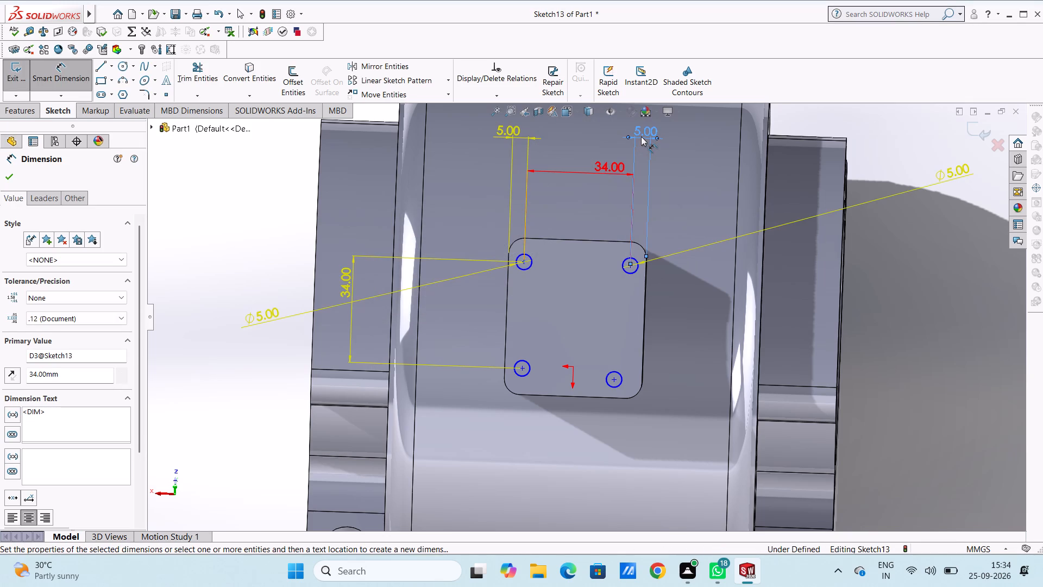
pyautogui.press('Delete')
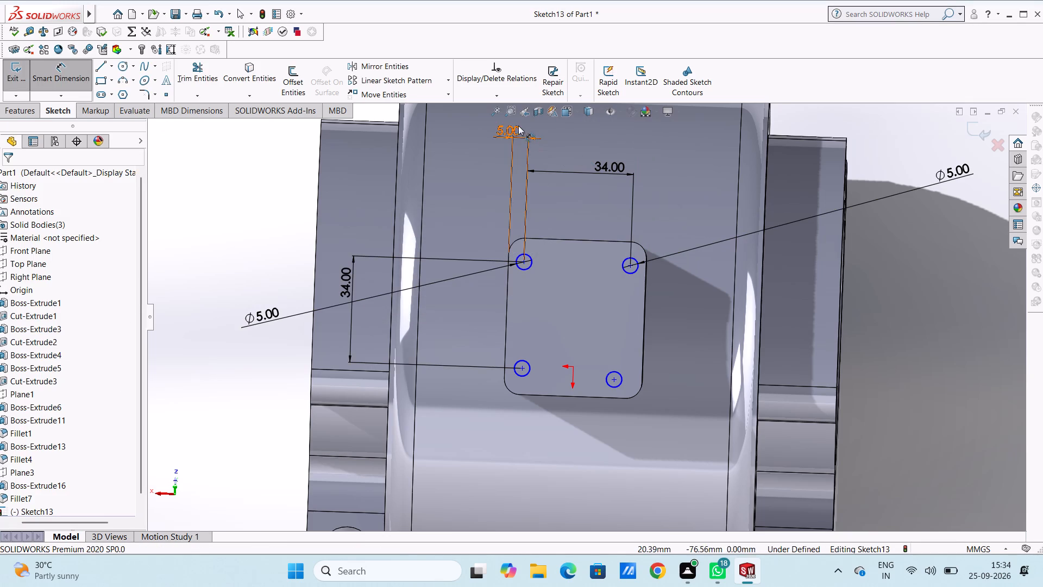
pyautogui.click(518, 134)
pyautogui.press('Delete')
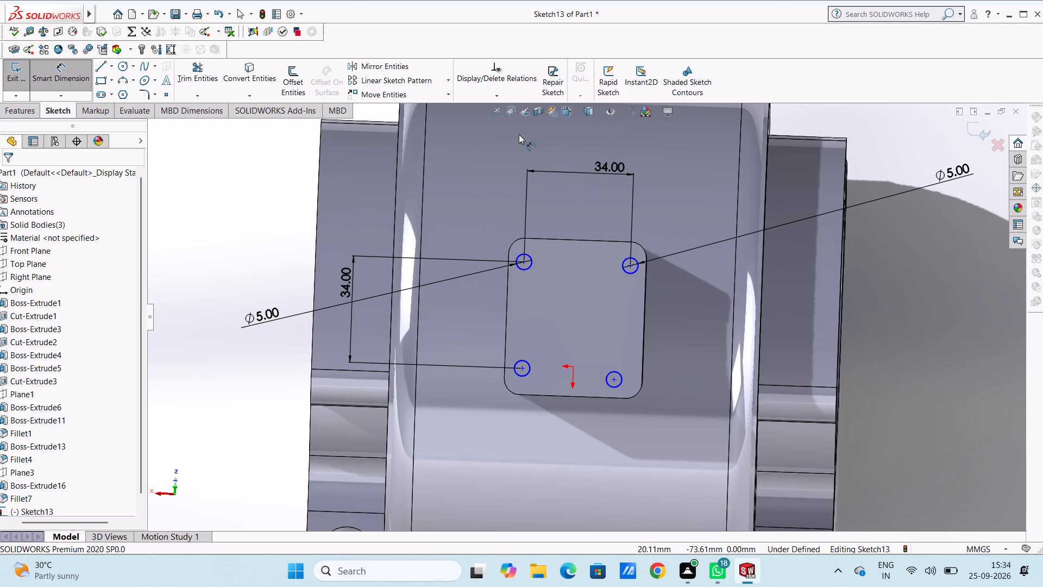
# Set the centre distance between the two upper corner circles to 28 mm.
pyautogui.doubleClick(593, 170)
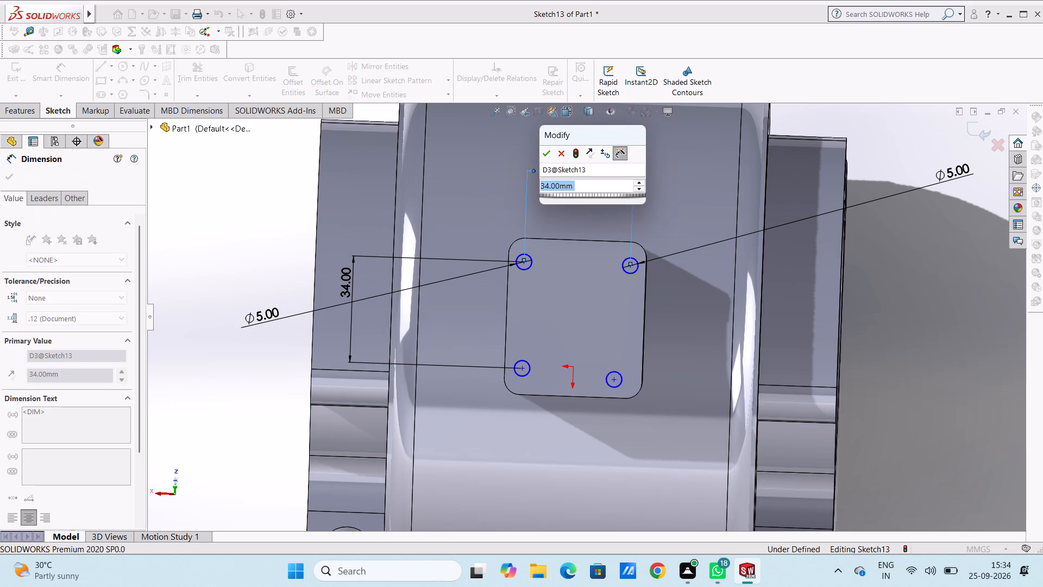
pyautogui.write('28')
pyautogui.press('Return')
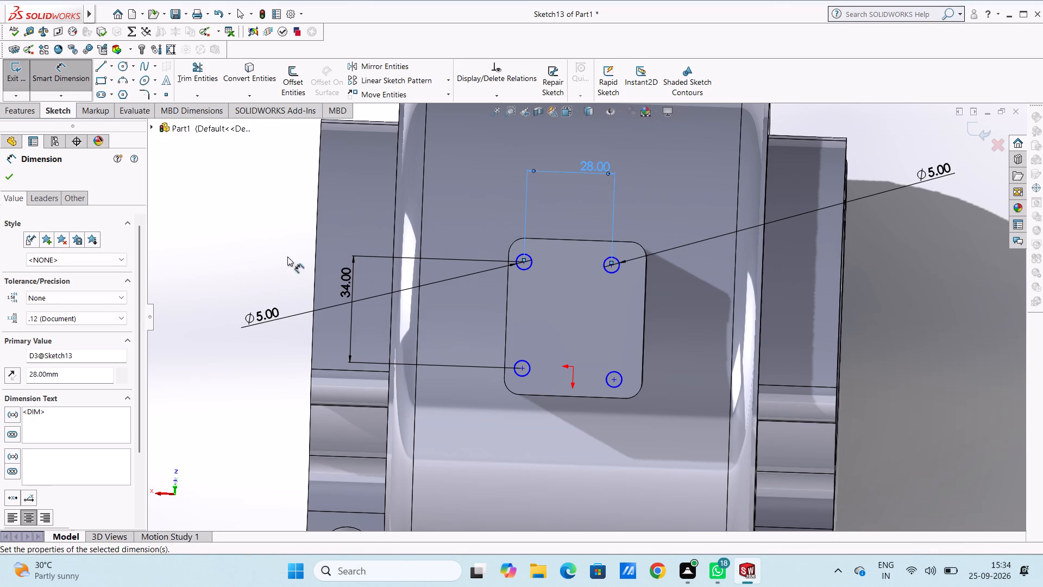
pyautogui.click(203, 242)
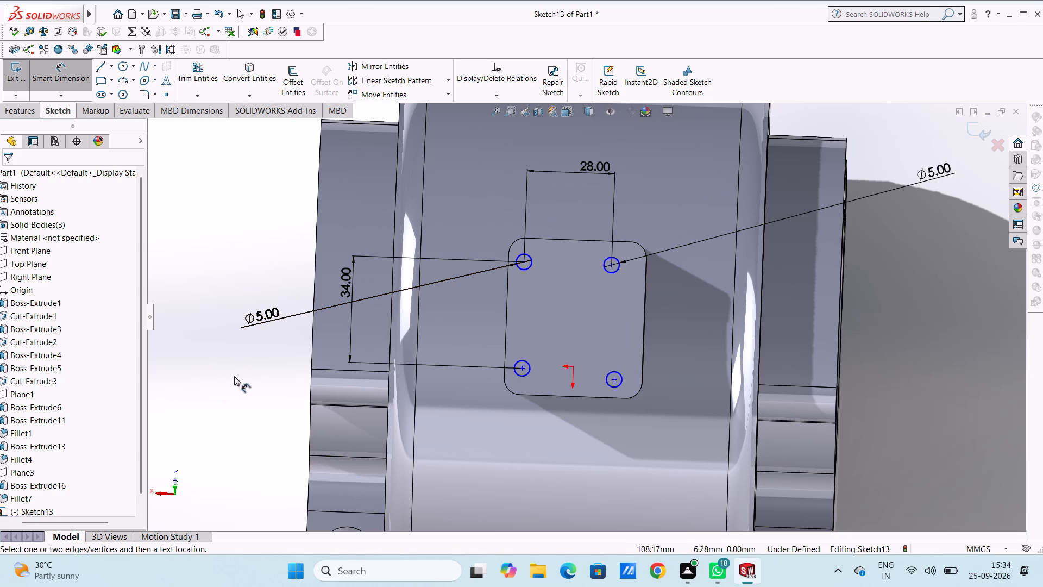
# Dimension the upper-left circle's centre from the face's left straight edge and set the distance to 6.5 mm.
pyautogui.click(523, 260)
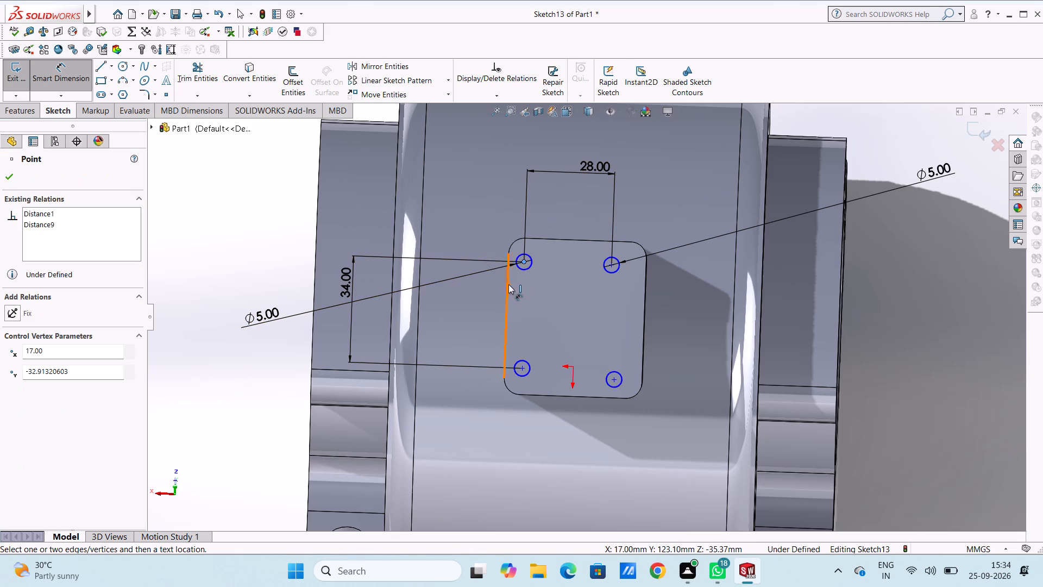
pyautogui.click(508, 284)
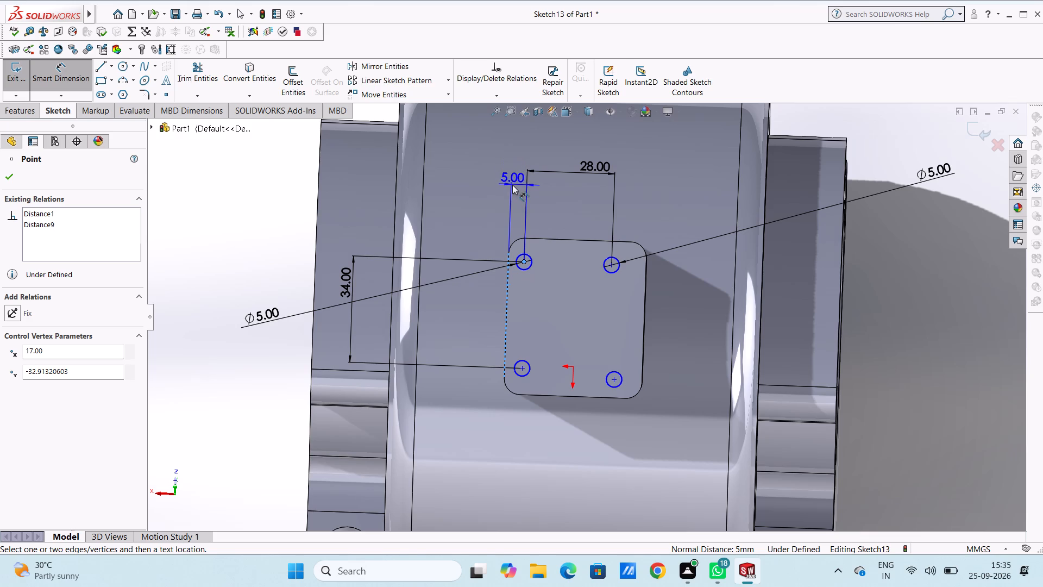
pyautogui.click(512, 185)
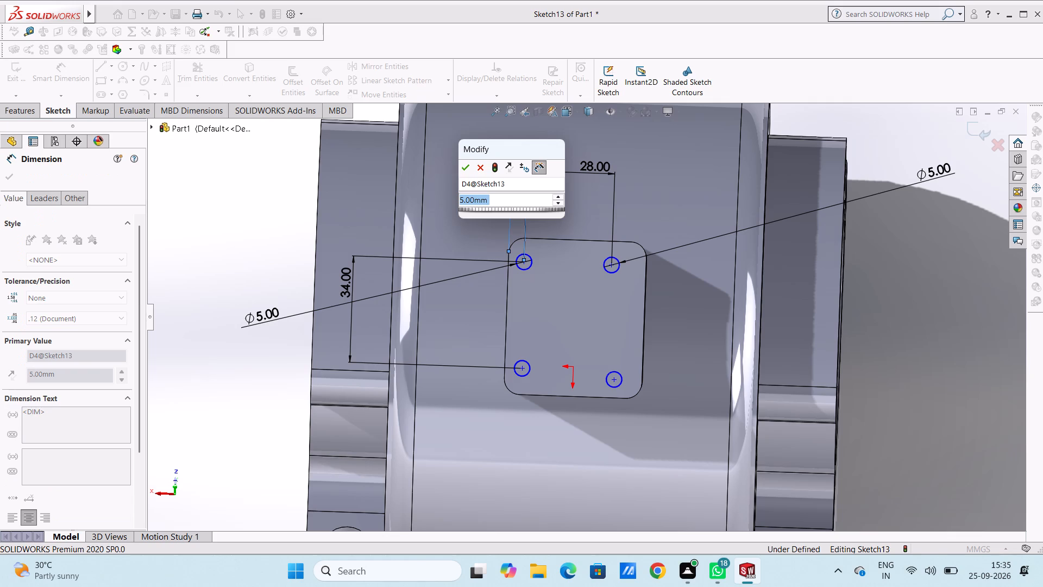
pyautogui.write('6.5')
pyautogui.press('Return')
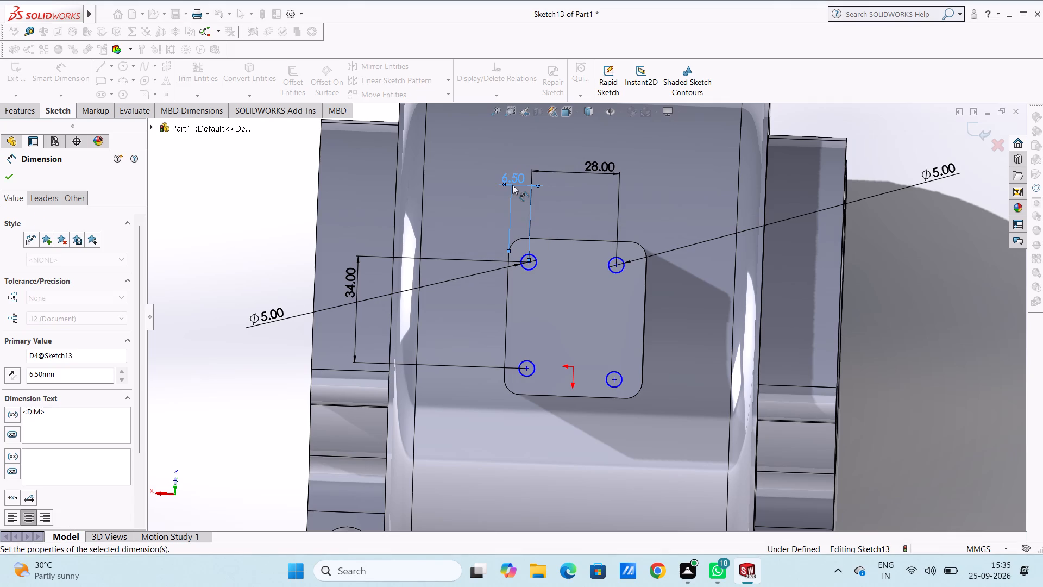
pyautogui.click(256, 201)
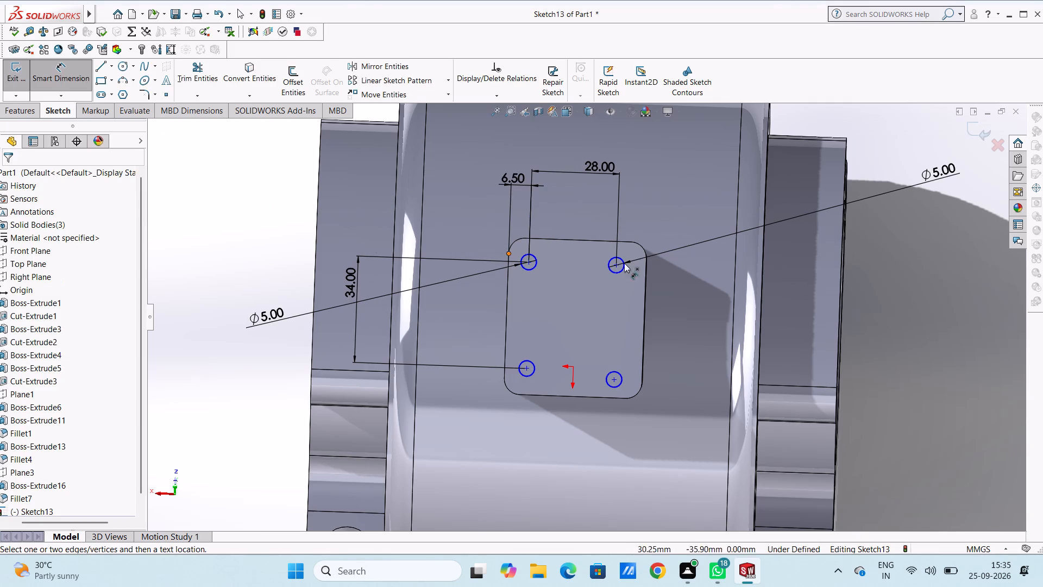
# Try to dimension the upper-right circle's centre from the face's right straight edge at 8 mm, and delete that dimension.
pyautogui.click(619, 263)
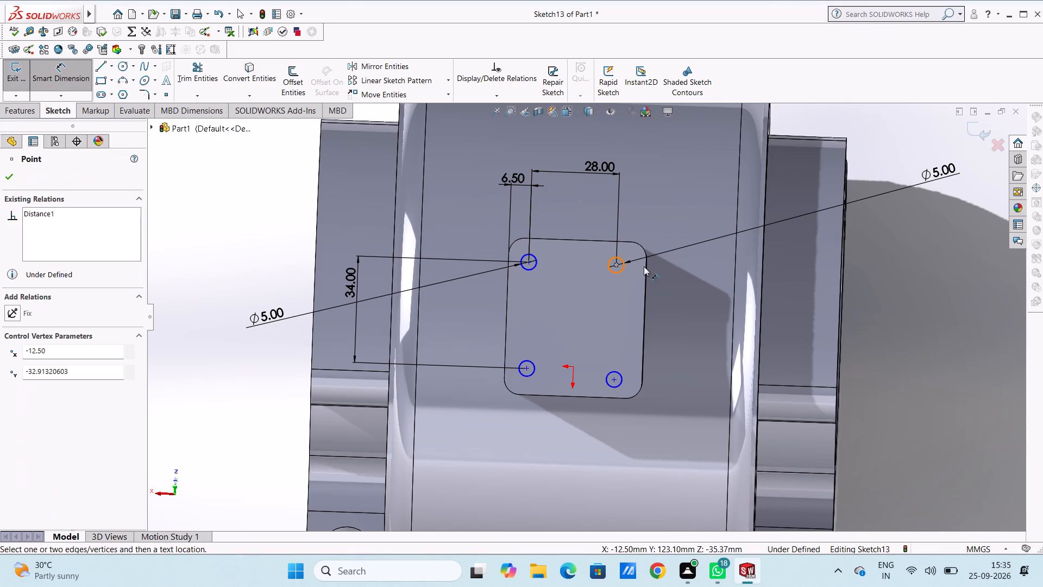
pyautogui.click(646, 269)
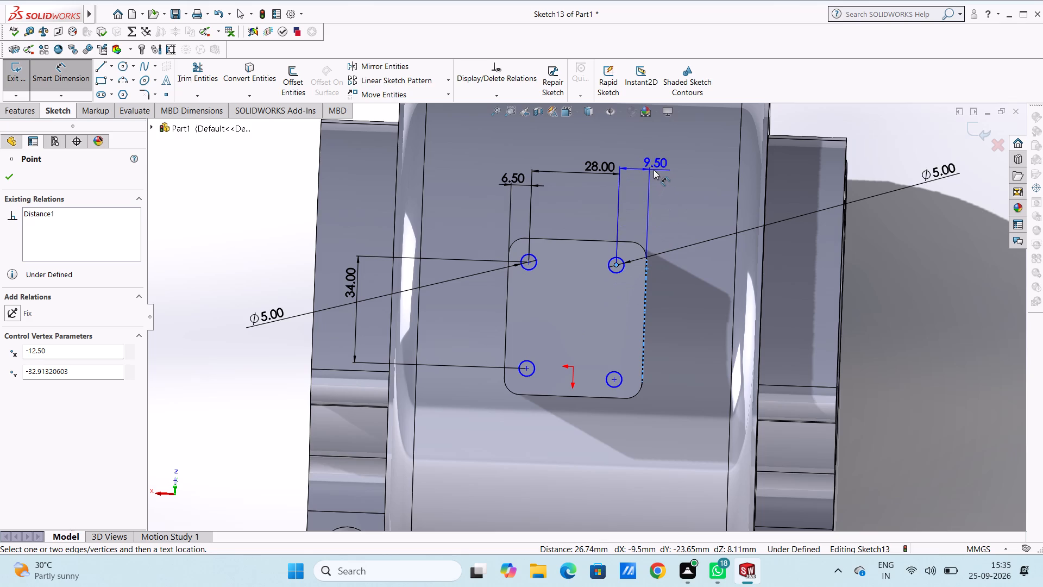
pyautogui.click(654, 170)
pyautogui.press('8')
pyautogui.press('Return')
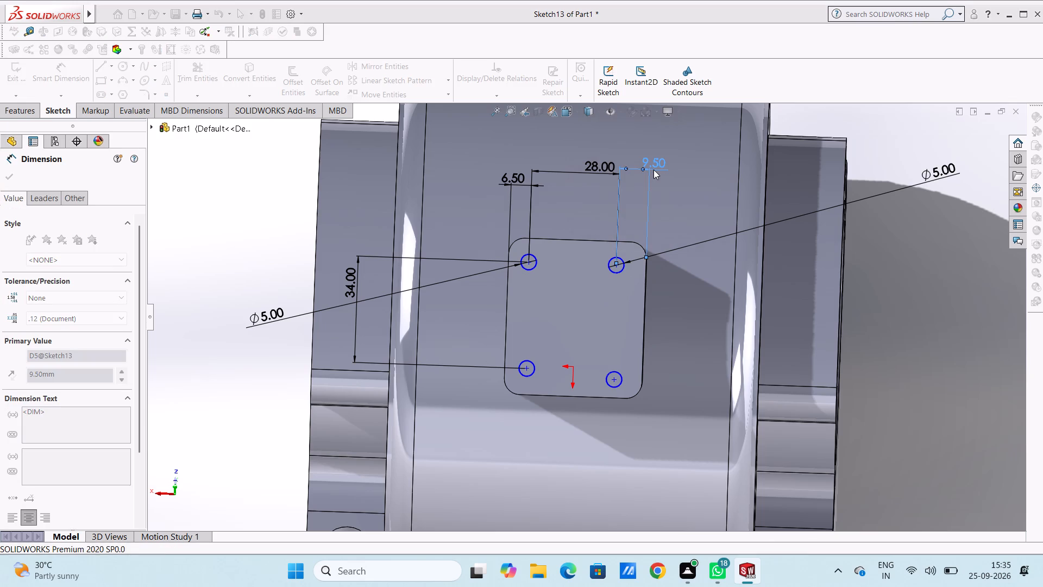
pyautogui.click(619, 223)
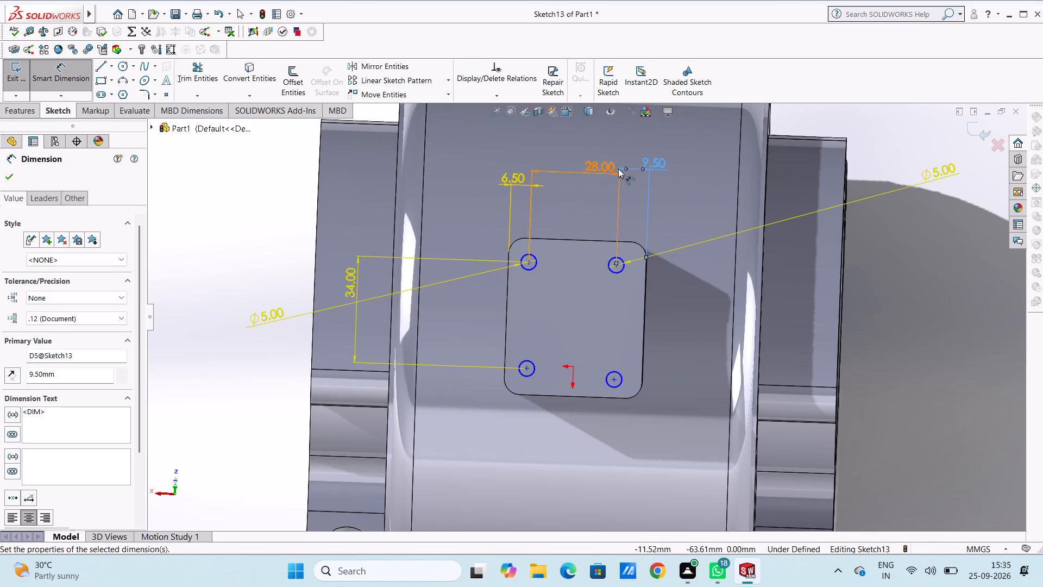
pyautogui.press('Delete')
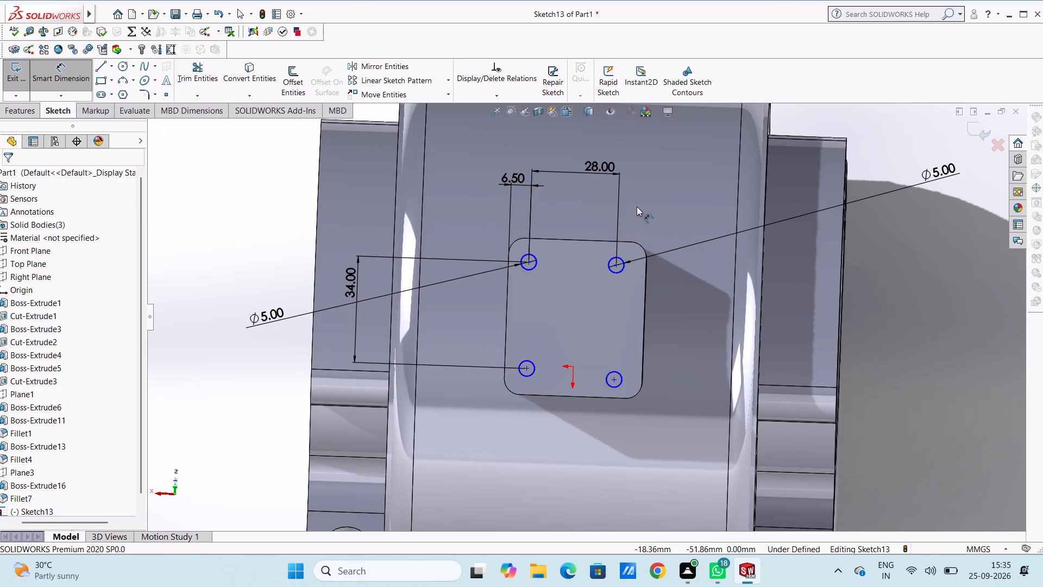
# Set the distance from the upper-left circle's centre to the face's left straight edge to 8 mm.
pyautogui.doubleClick(520, 178)
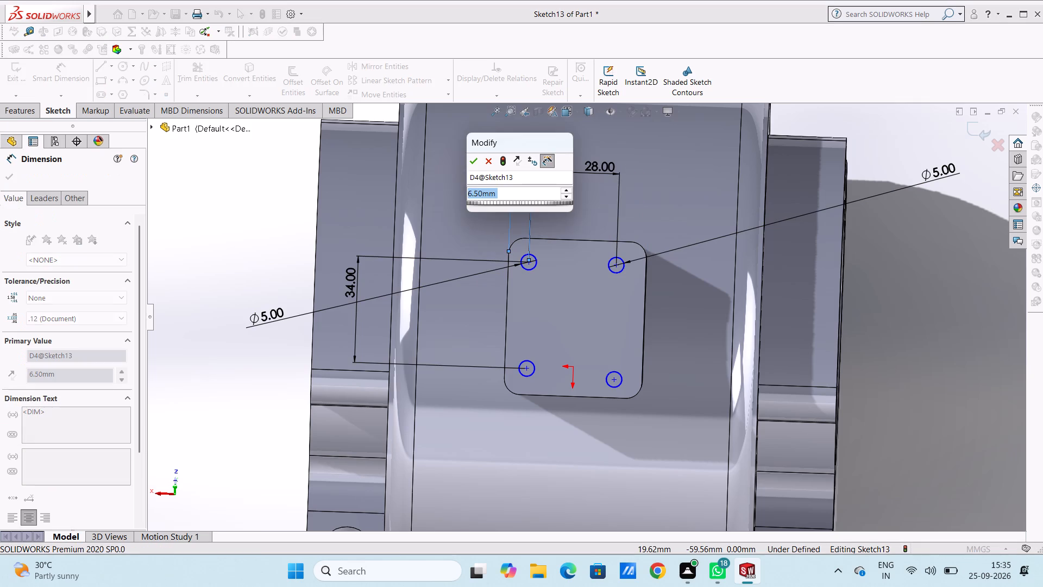
pyautogui.press('8')
pyautogui.press('Return')
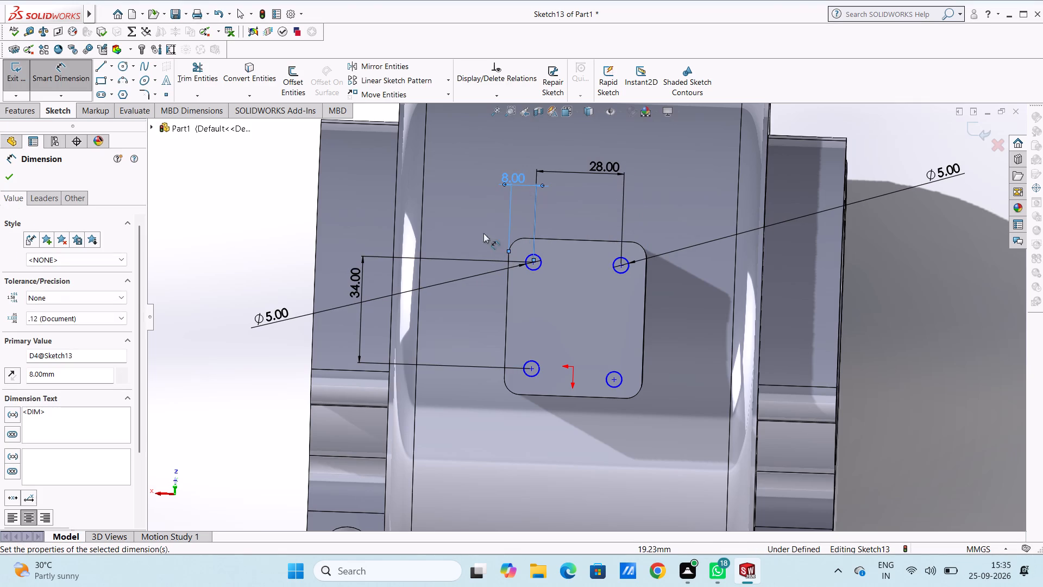
pyautogui.click(255, 202)
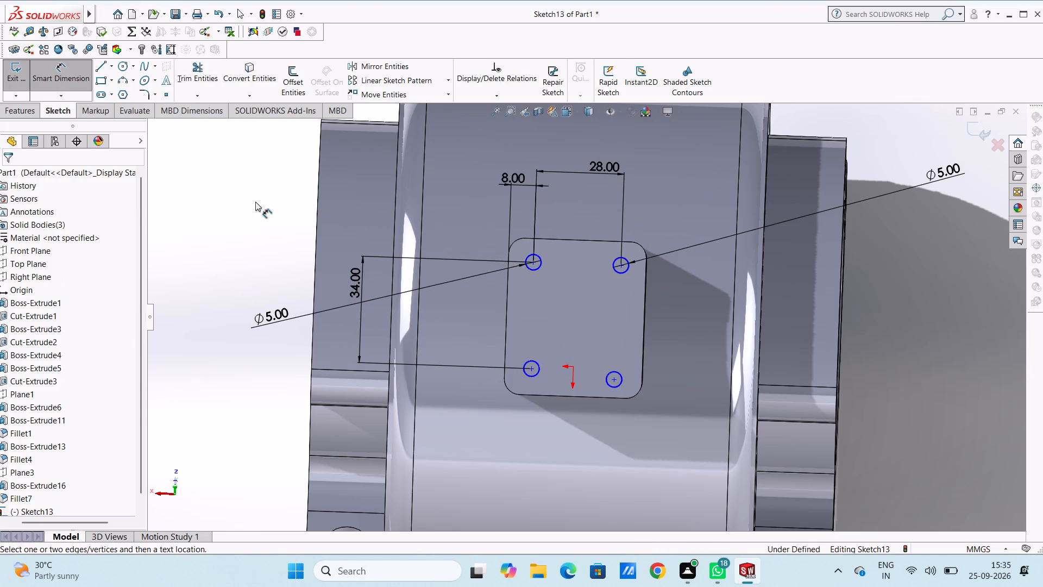
# Set the distance from the lower-left circle's centre to the face's lower straight edge to 8 mm.
pyautogui.click(531, 370)
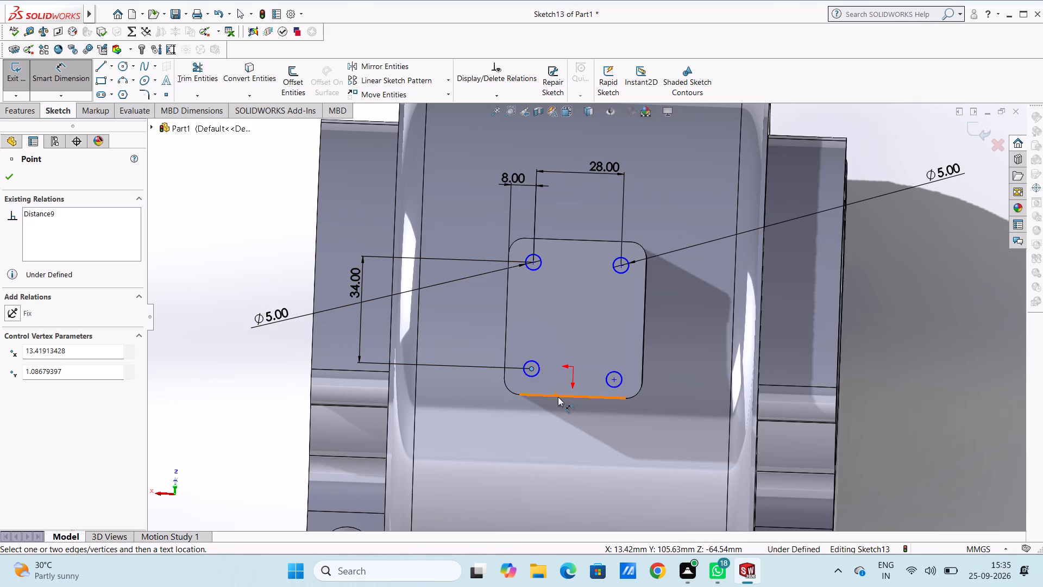
pyautogui.click(558, 396)
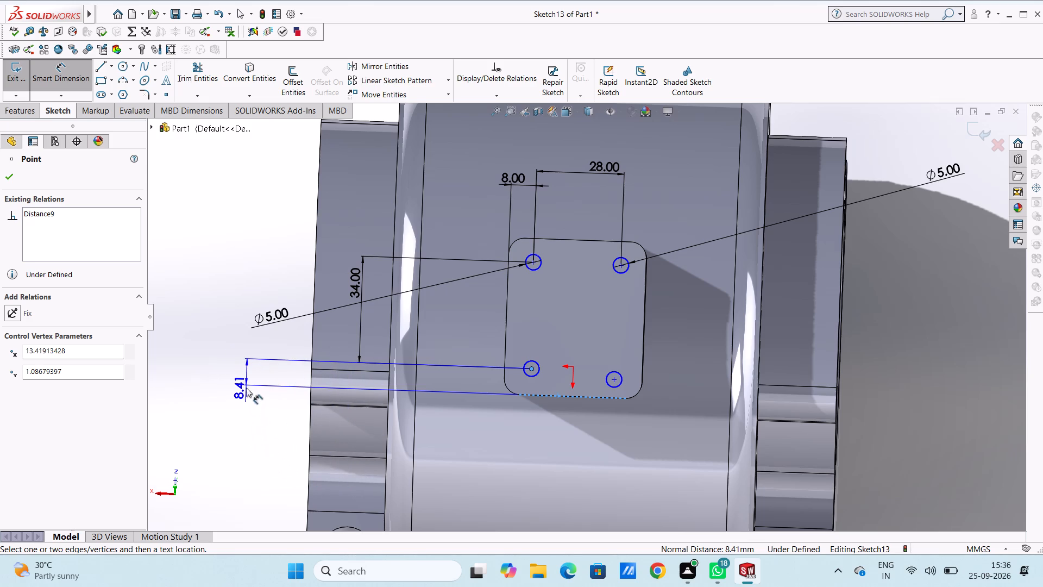
pyautogui.click(246, 388)
pyautogui.press('8')
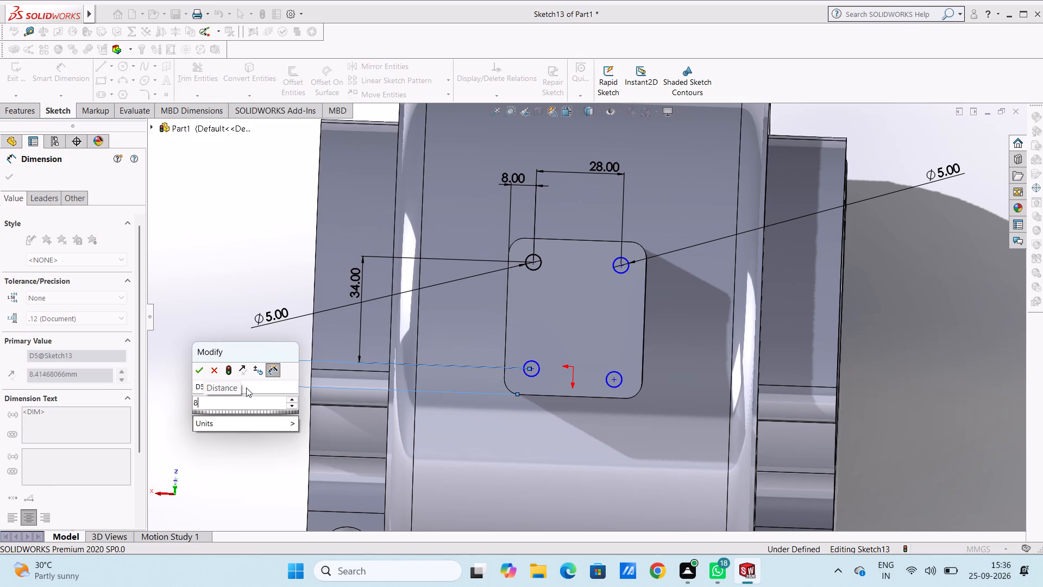
pyautogui.press('Return')
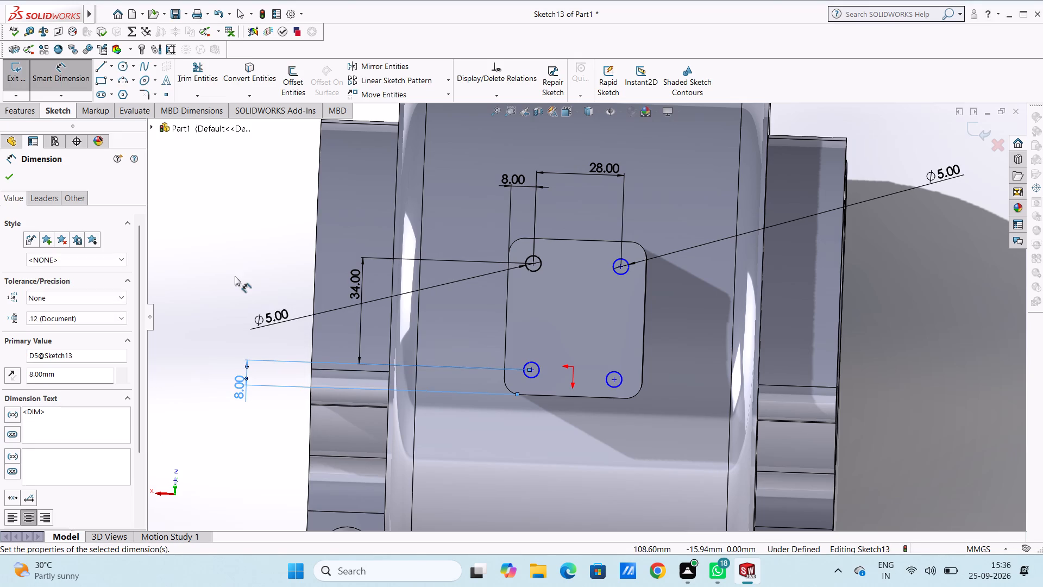
pyautogui.click(234, 274)
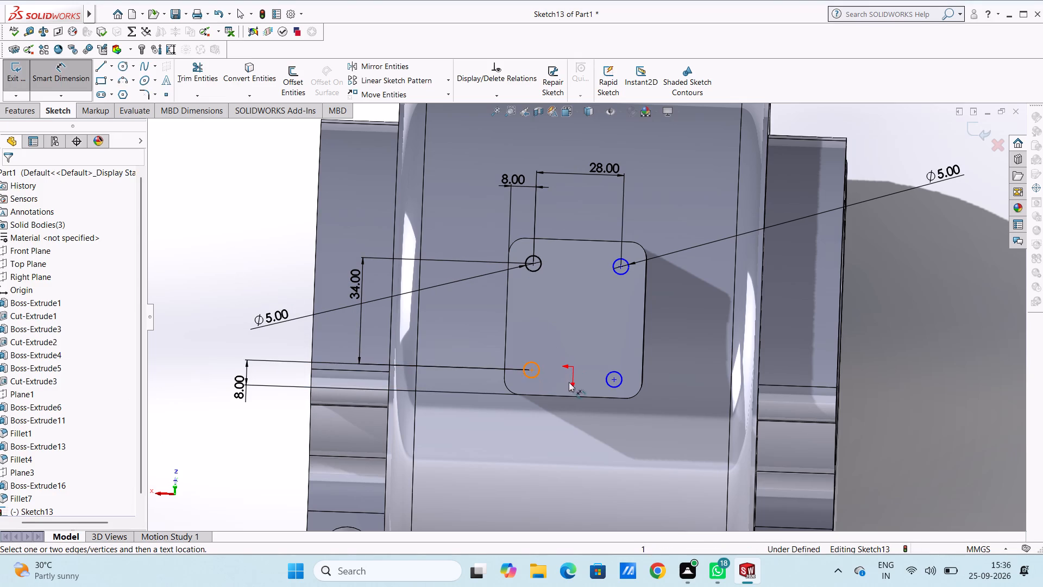
# Dimension the lower-right corner circle's diameter at 5 mm.
pyautogui.click(622, 385)
pyautogui.click(933, 440)
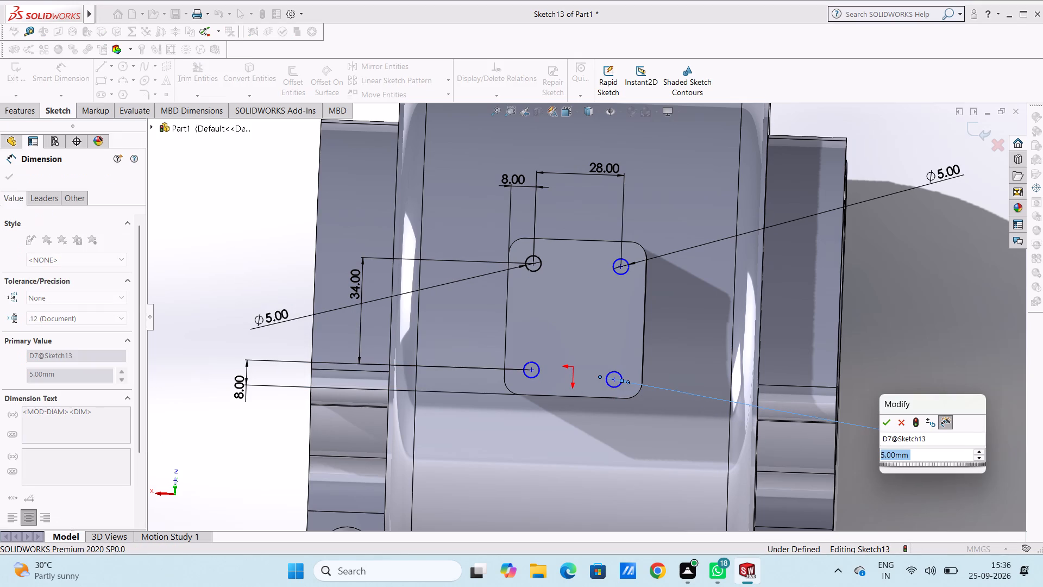
pyautogui.click(884, 428)
pyautogui.click(913, 348)
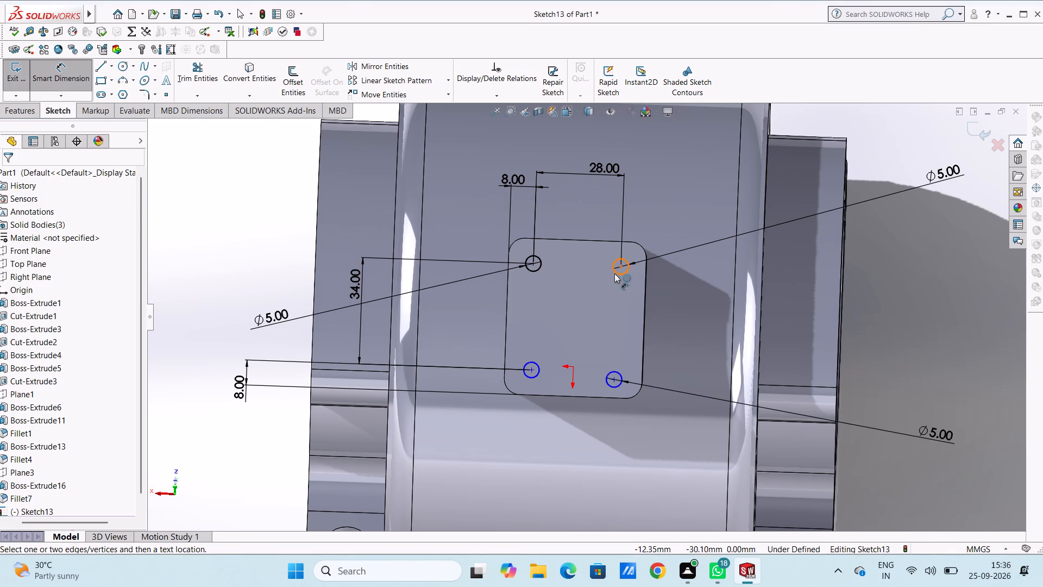
# Set the centre distance between the upper-right and lower-right corner circles to 34 mm.
pyautogui.click(622, 267)
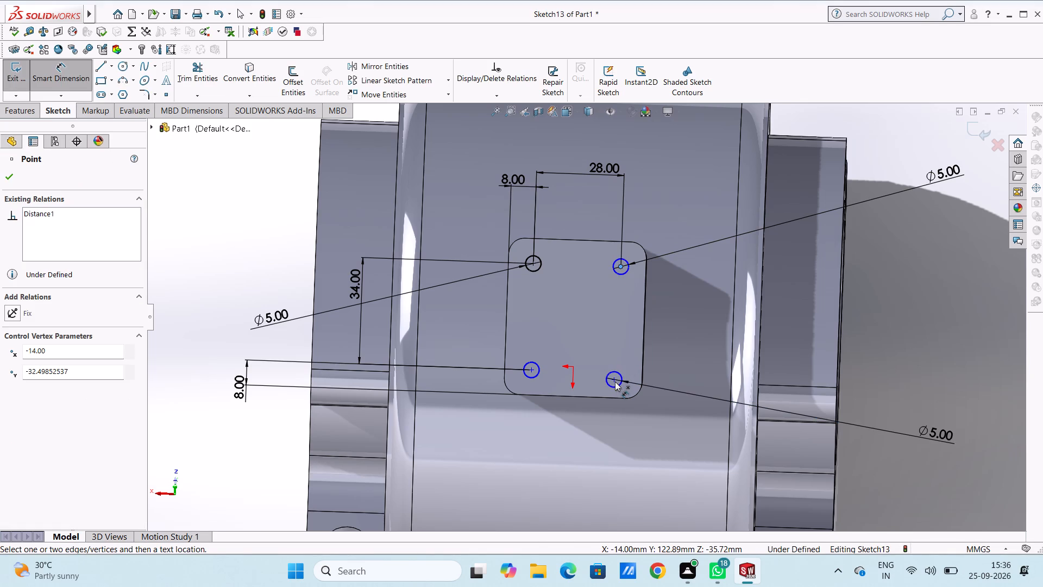
pyautogui.click(615, 381)
pyautogui.click(902, 313)
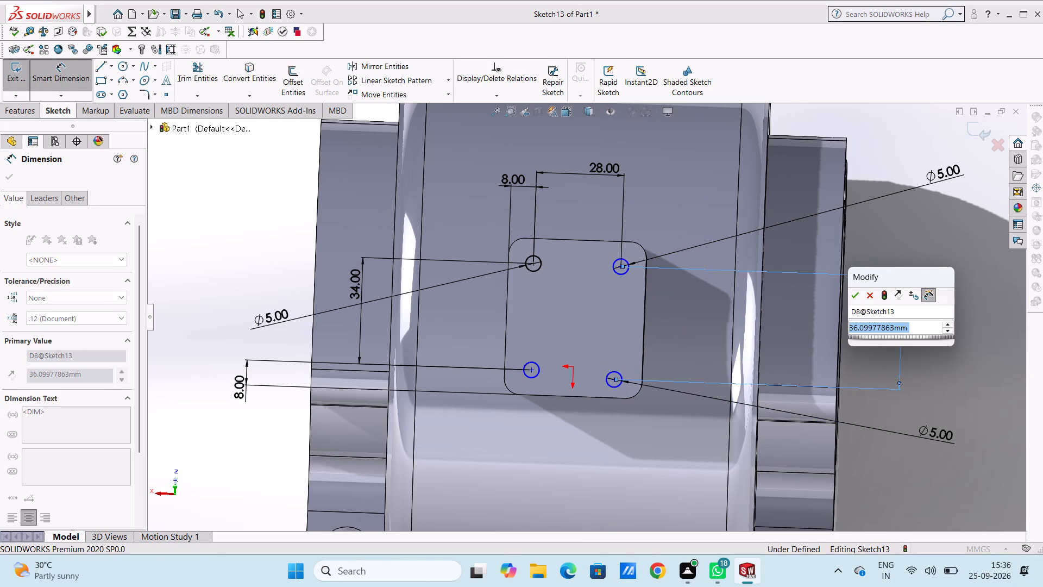
pyautogui.write('34')
pyautogui.press('Return')
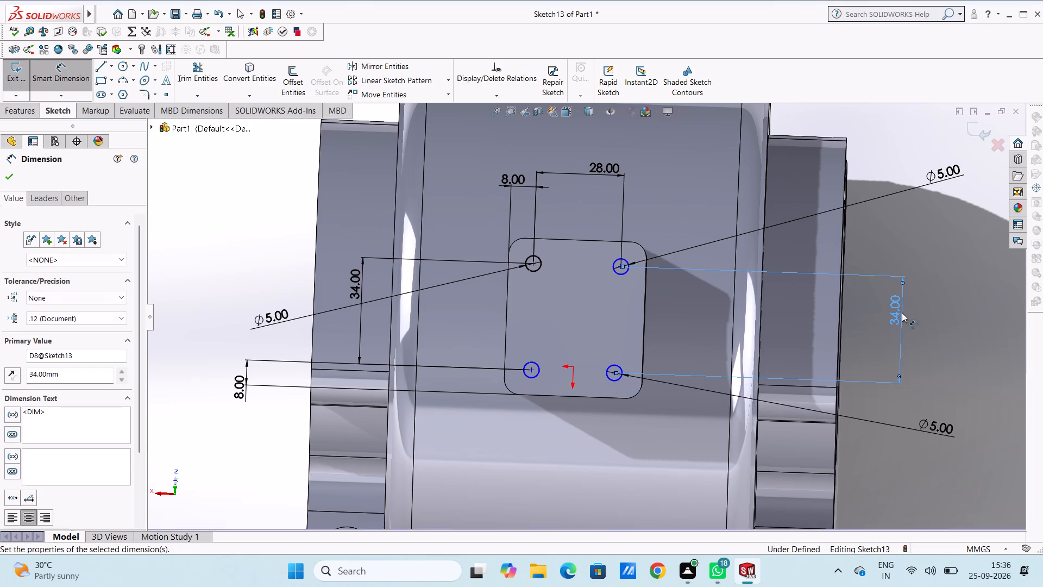
pyautogui.click(872, 319)
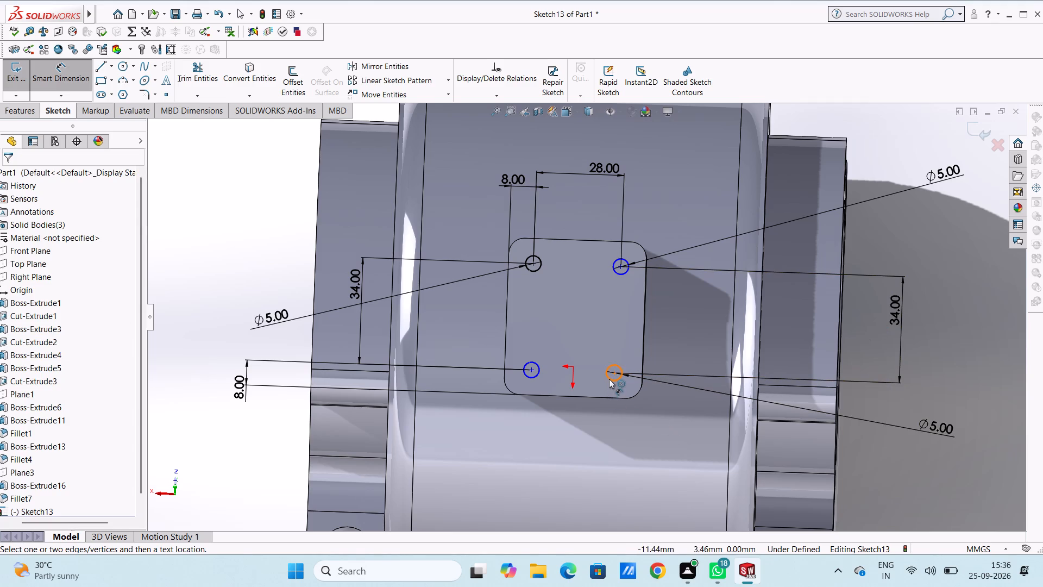
# Dimension the lower-right circle's centre from the face's lower straight edge at 8 mm.
pyautogui.click(612, 375)
pyautogui.click(616, 395)
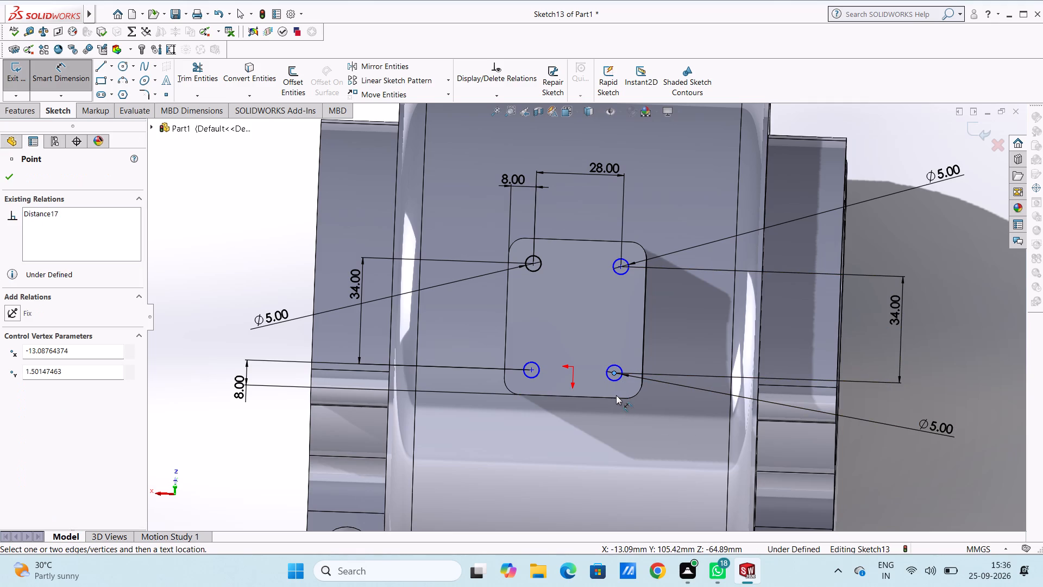
pyautogui.click(616, 397)
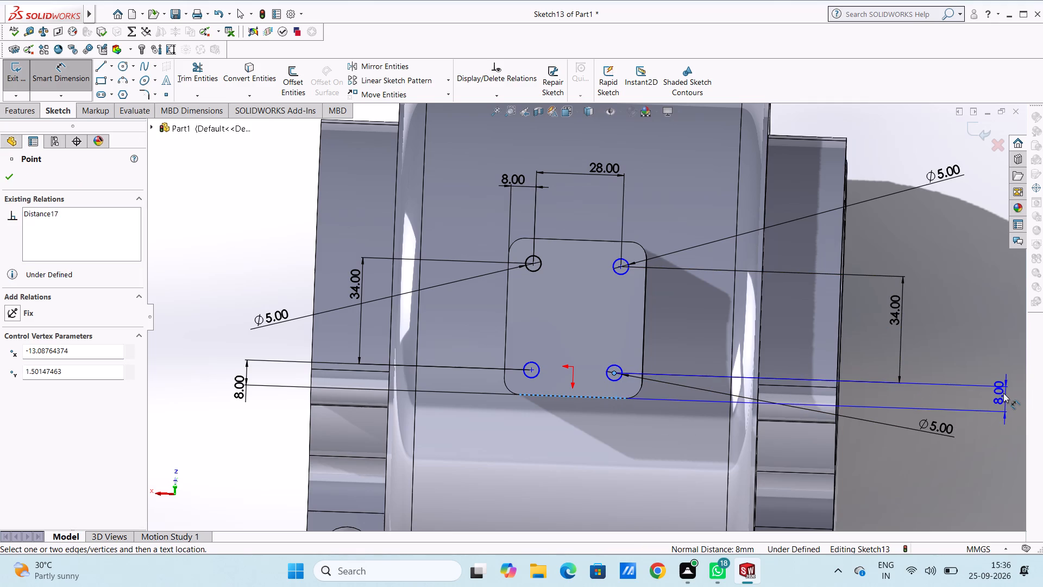
pyautogui.click(1003, 393)
pyautogui.click(953, 378)
pyautogui.click(958, 342)
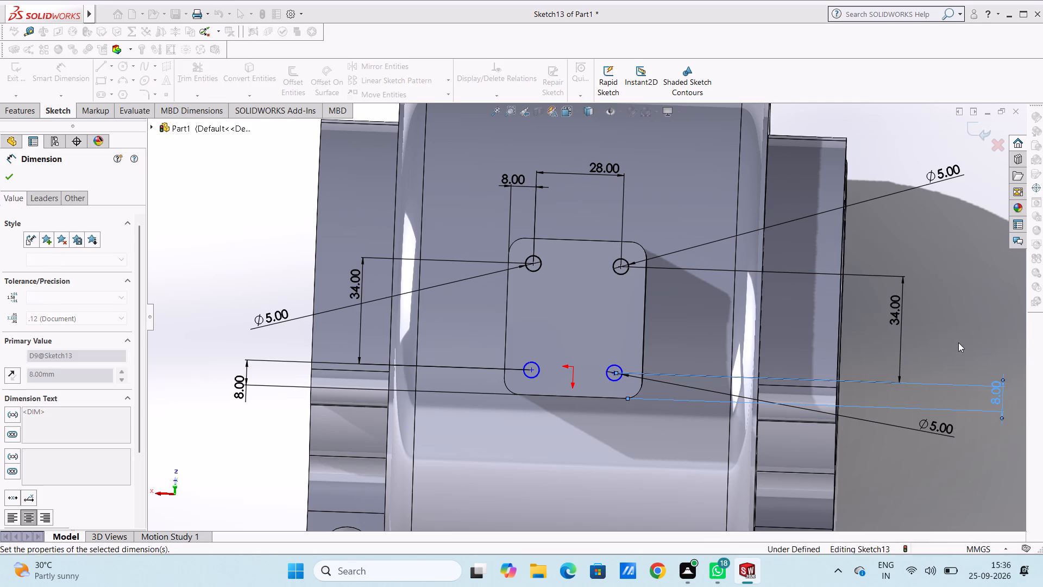
# Set the distance from the lower-right circle's centre to the face's right straight edge to 8 mm.
pyautogui.click(612, 371)
pyautogui.click(642, 355)
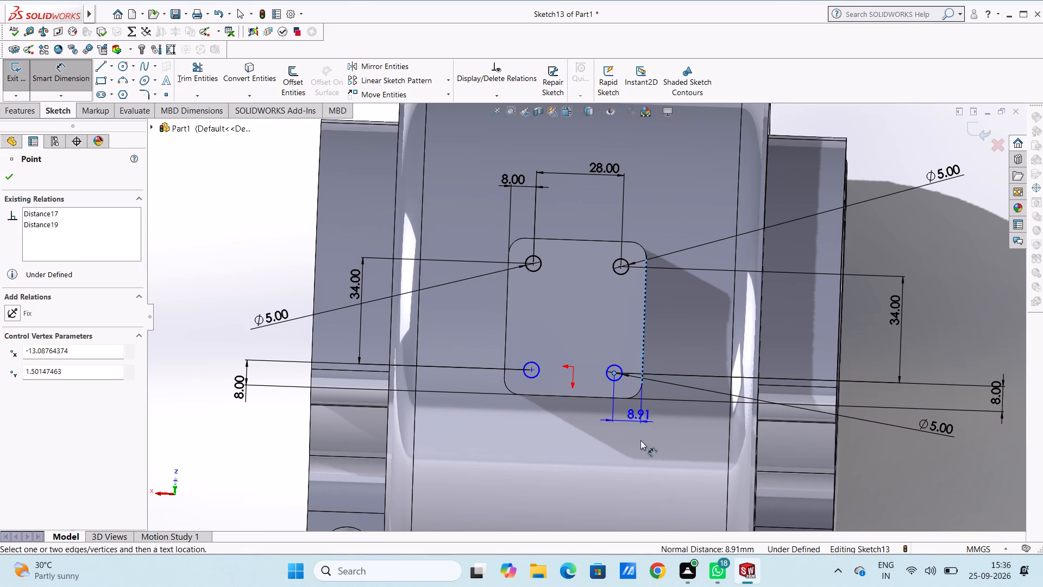
pyautogui.click(638, 476)
pyautogui.press('8')
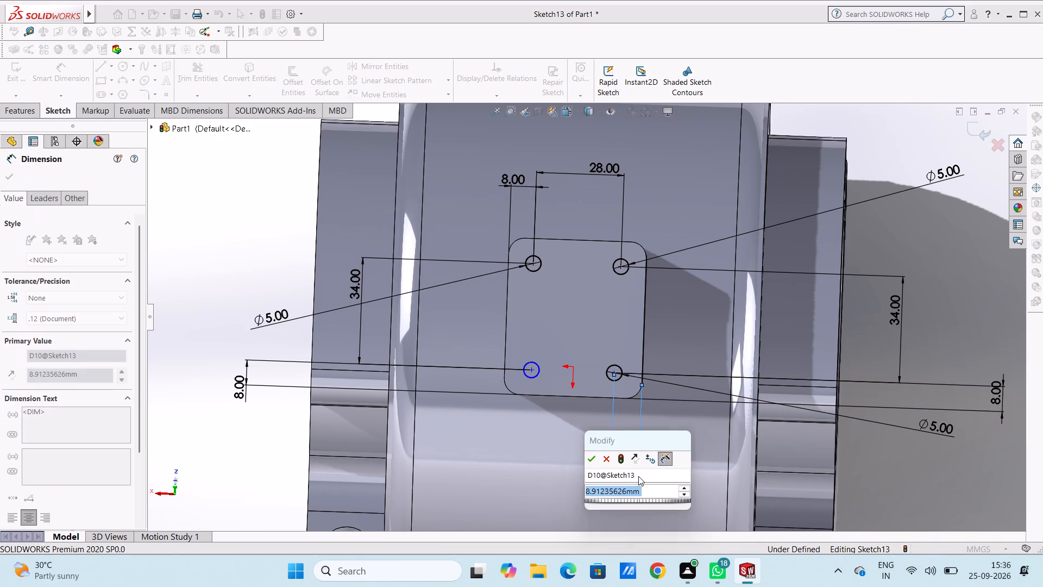
pyautogui.press('Return')
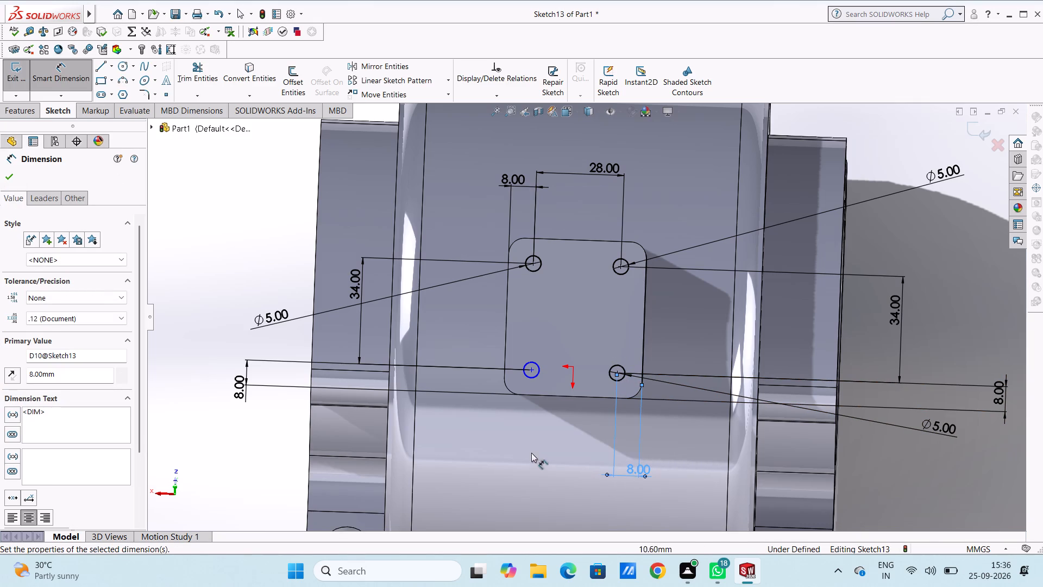
pyautogui.click(505, 441)
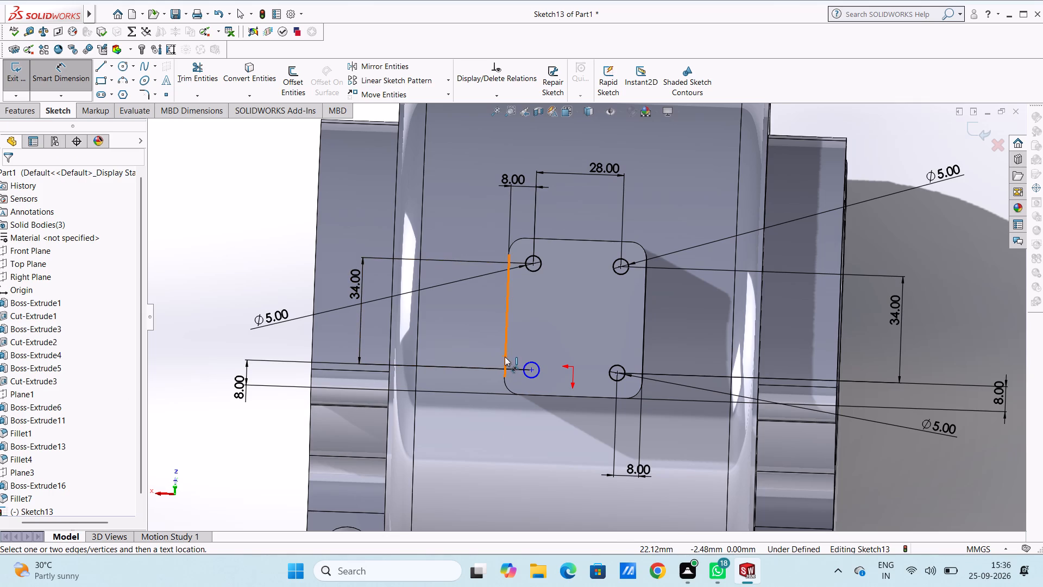
# Set the distance from the lower-left circle's centre to the face's left straight edge to 8 mm.
pyautogui.click(505, 357)
pyautogui.click(532, 370)
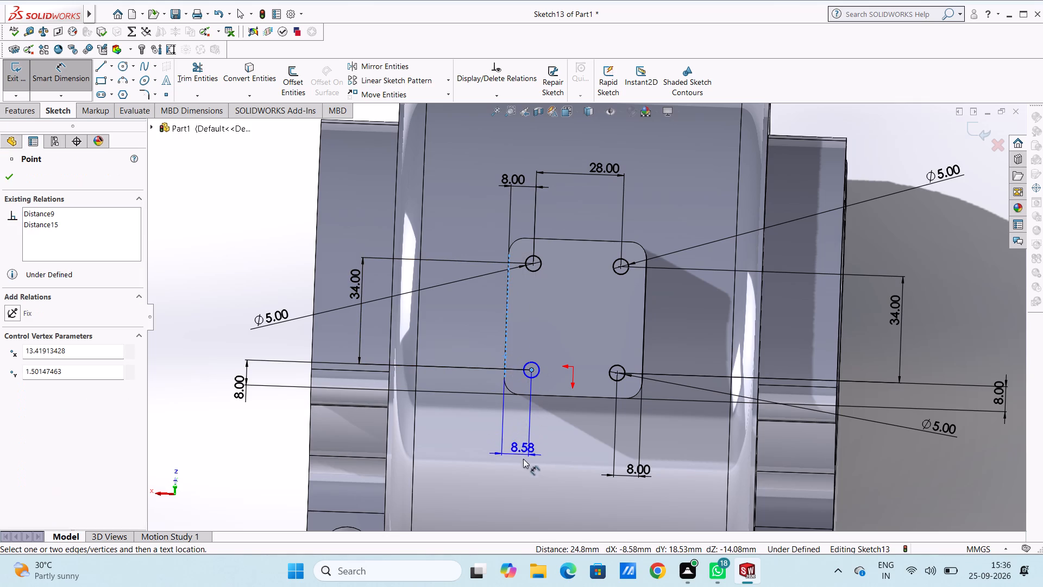
pyautogui.click(517, 481)
pyautogui.press('8')
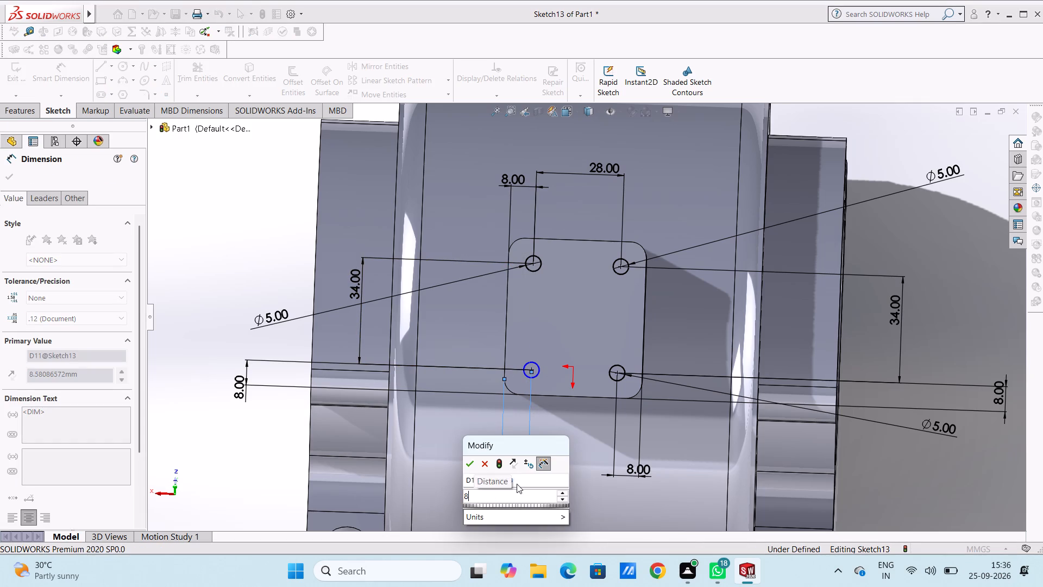
pyautogui.press('Return')
pyautogui.click(219, 229)
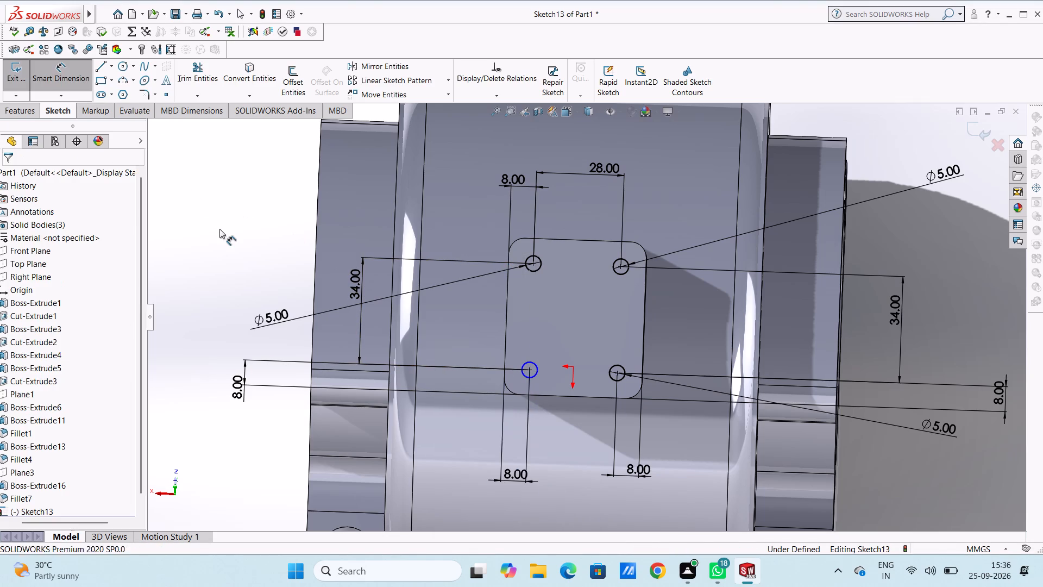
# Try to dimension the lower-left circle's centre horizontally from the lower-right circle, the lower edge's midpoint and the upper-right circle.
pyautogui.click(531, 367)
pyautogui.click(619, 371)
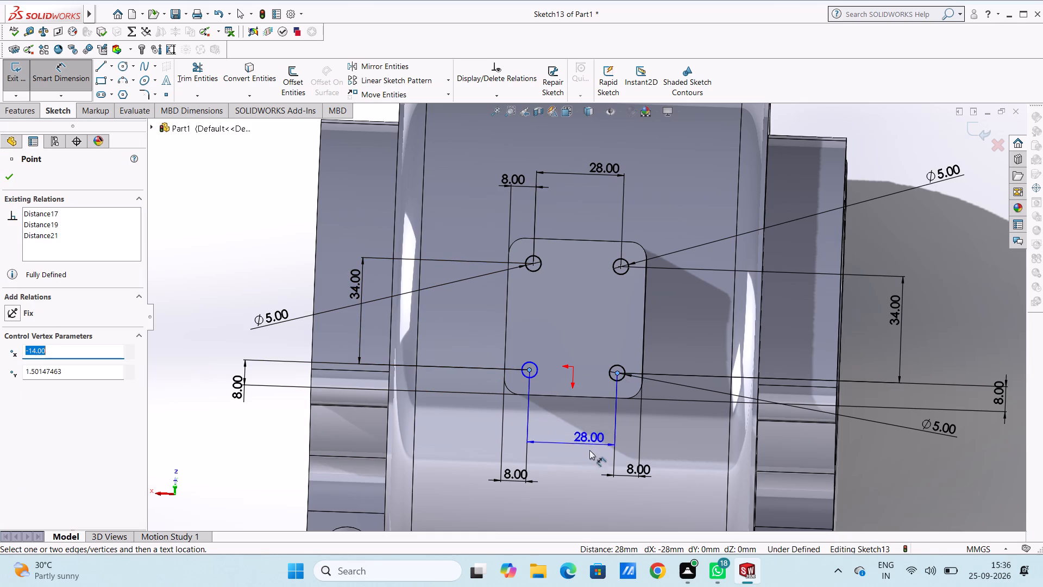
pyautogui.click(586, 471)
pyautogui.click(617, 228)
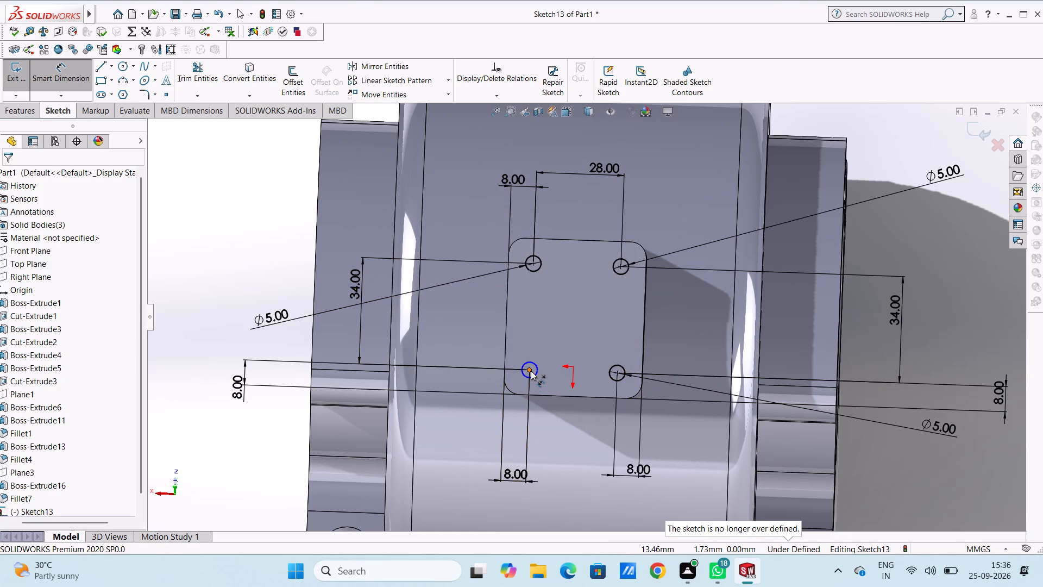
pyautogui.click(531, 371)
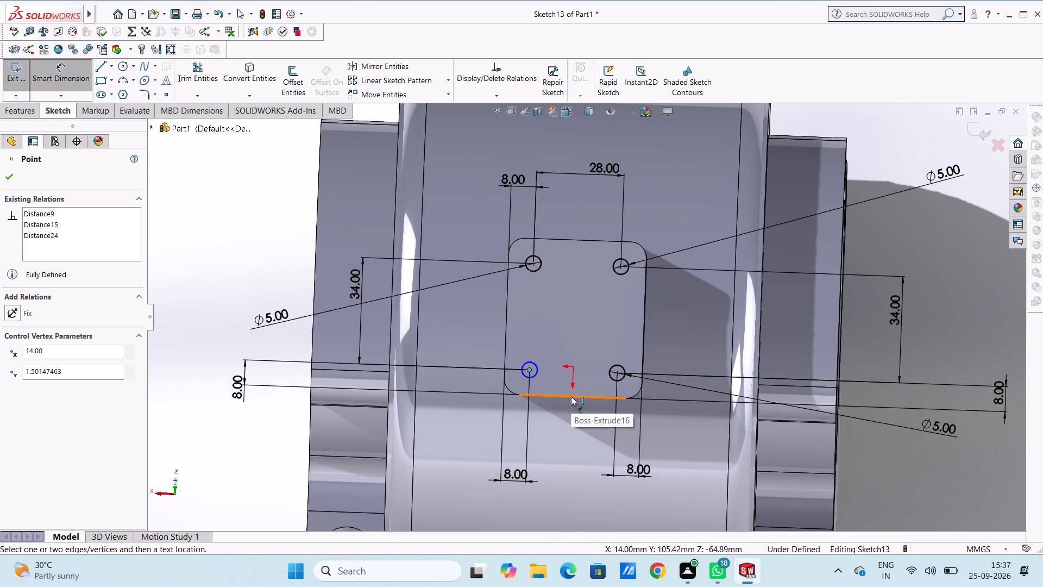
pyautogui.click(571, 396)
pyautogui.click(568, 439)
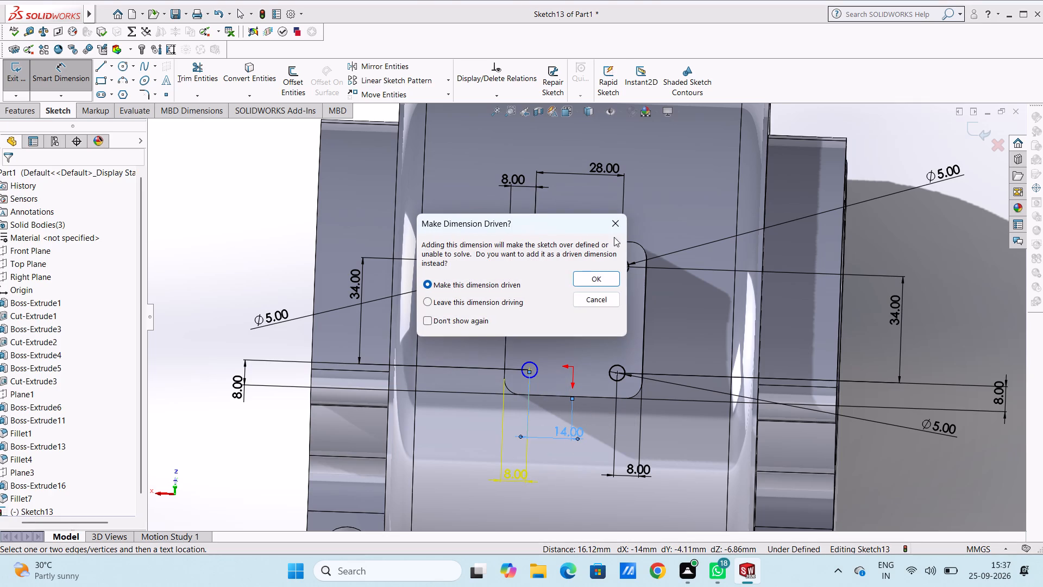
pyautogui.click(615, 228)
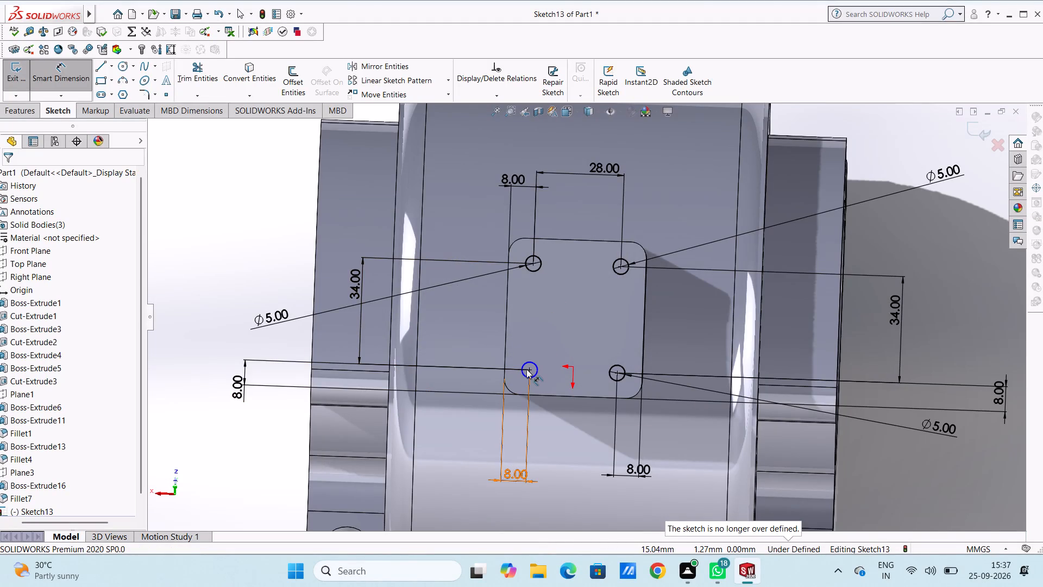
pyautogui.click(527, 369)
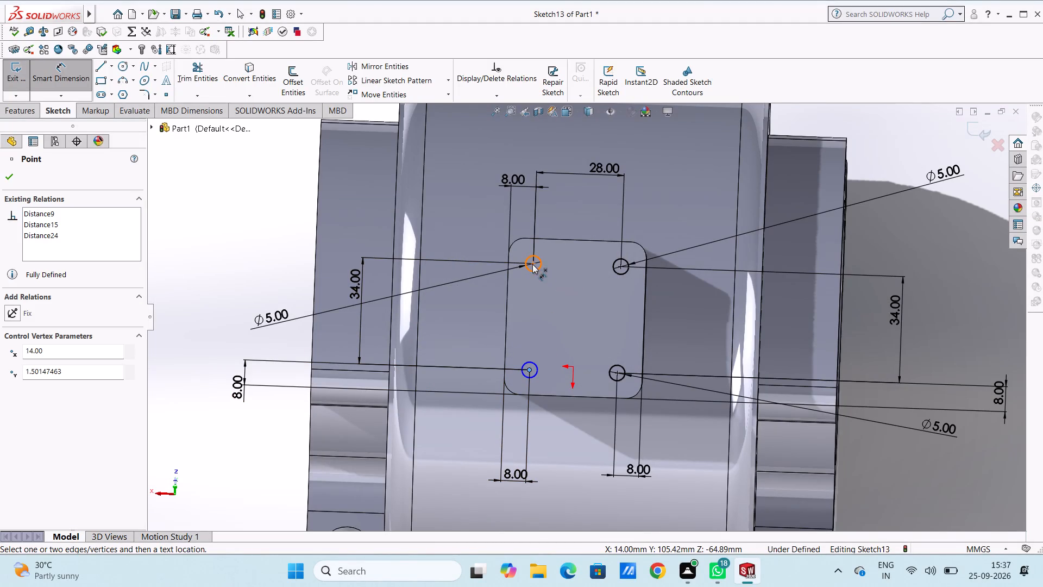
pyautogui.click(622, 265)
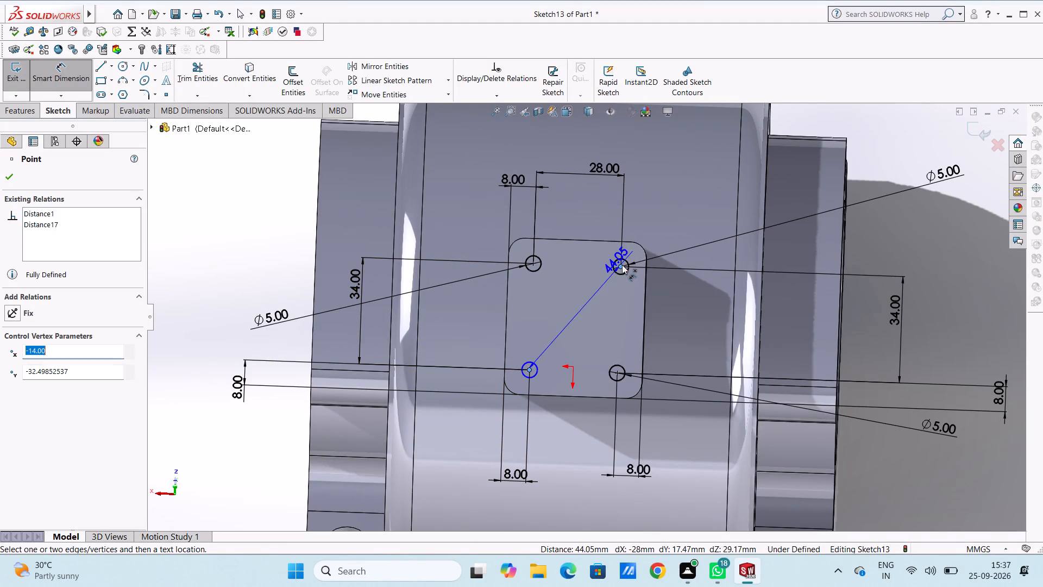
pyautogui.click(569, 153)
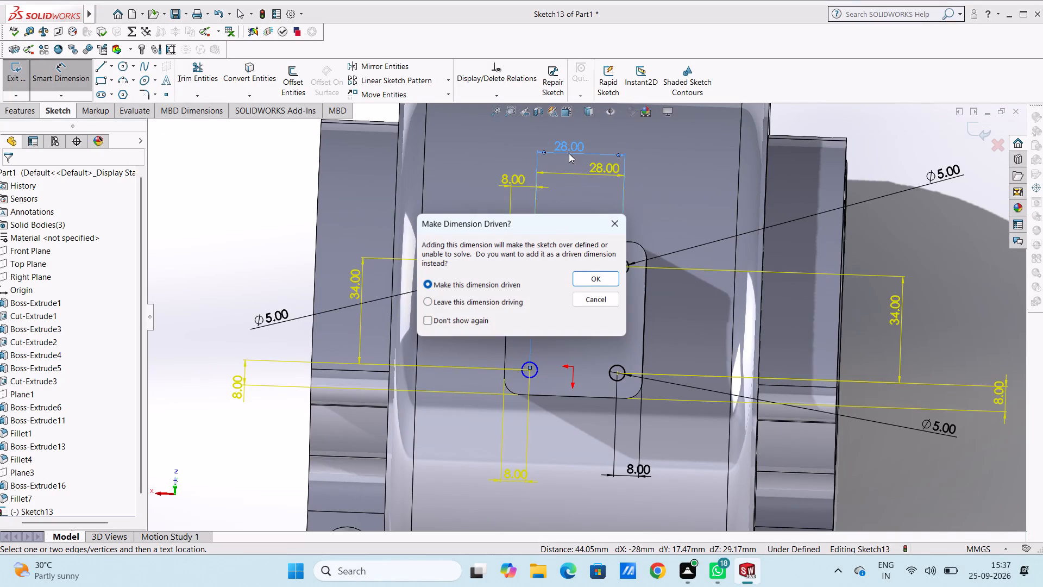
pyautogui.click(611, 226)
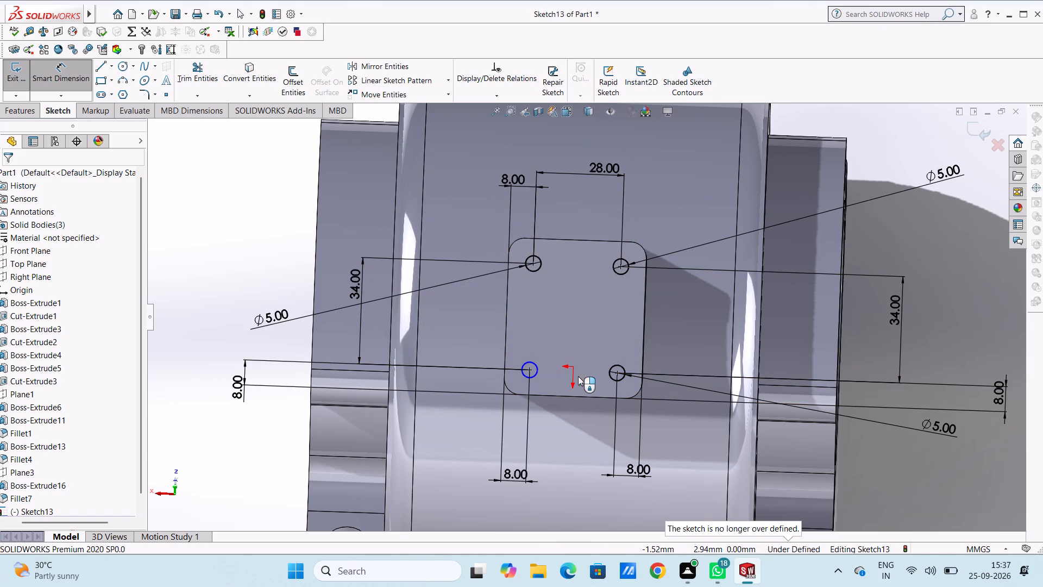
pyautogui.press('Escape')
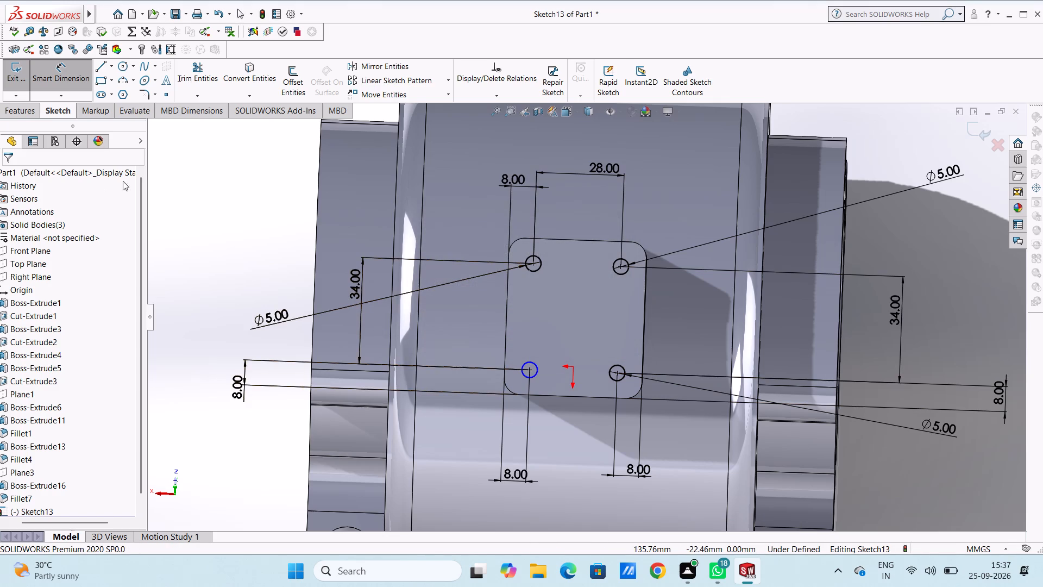
# Sketch a circle of 8 mm radius near the middle of the face, its centre vertically aligned with the sketch origin.
pyautogui.click(123, 61)
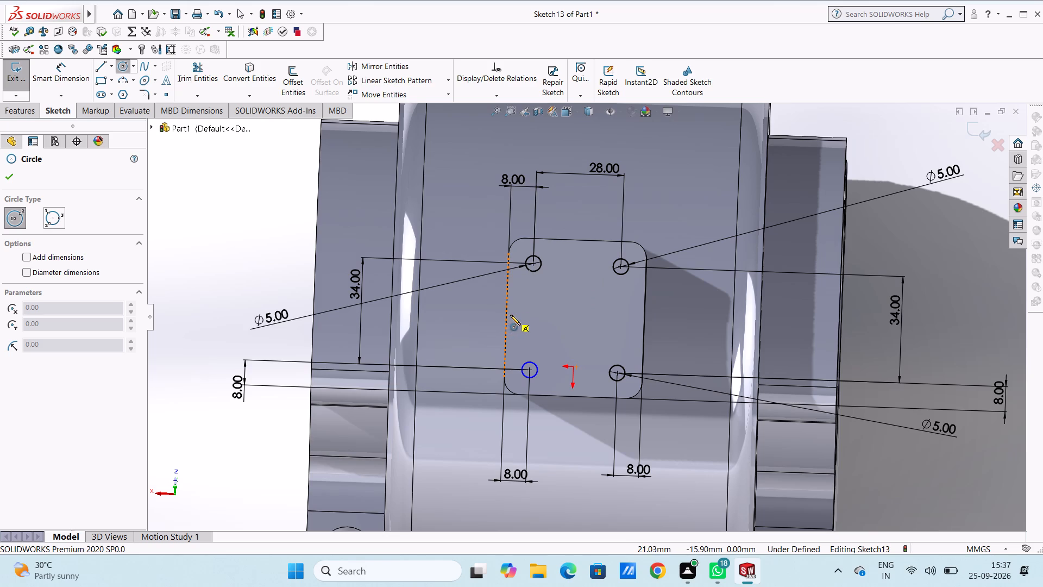
pyautogui.click(574, 321)
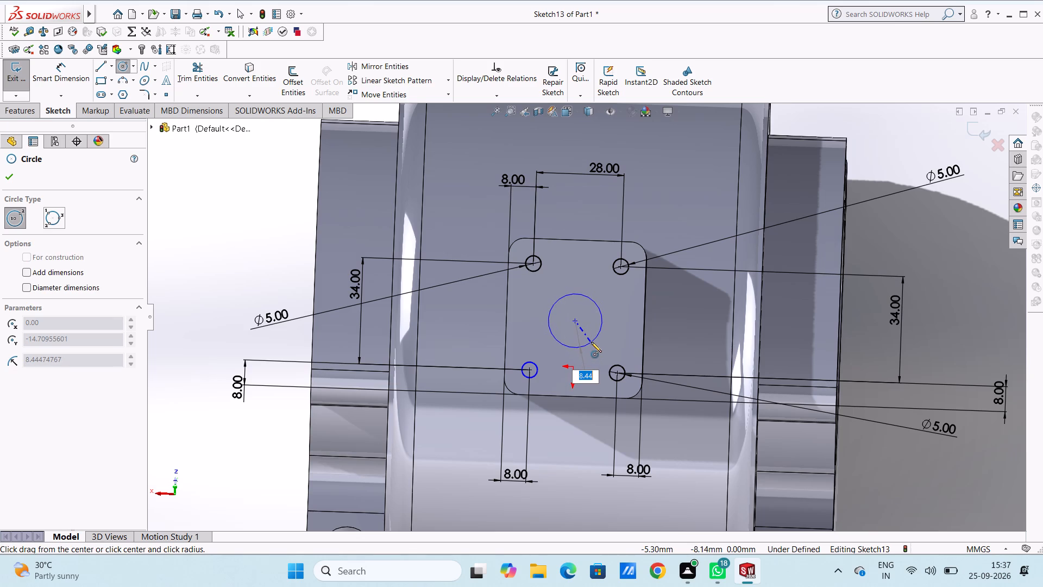
pyautogui.press('8')
pyautogui.press('Return')
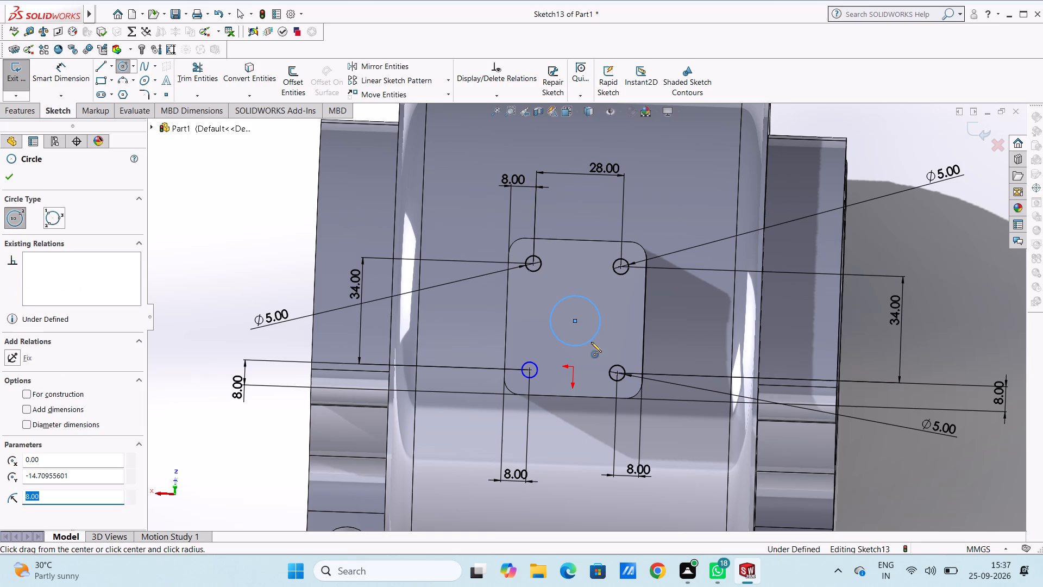
pyautogui.press('Escape')
pyautogui.press('Escape')
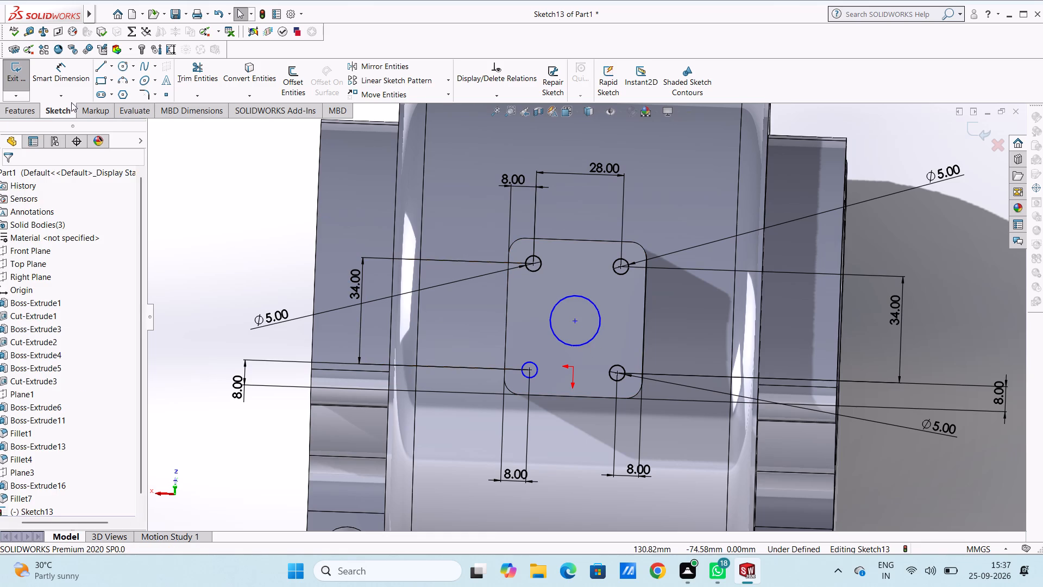
# Dimension the central circle on the tilted block's face with a 16 mm diameter.
pyautogui.click(61, 70)
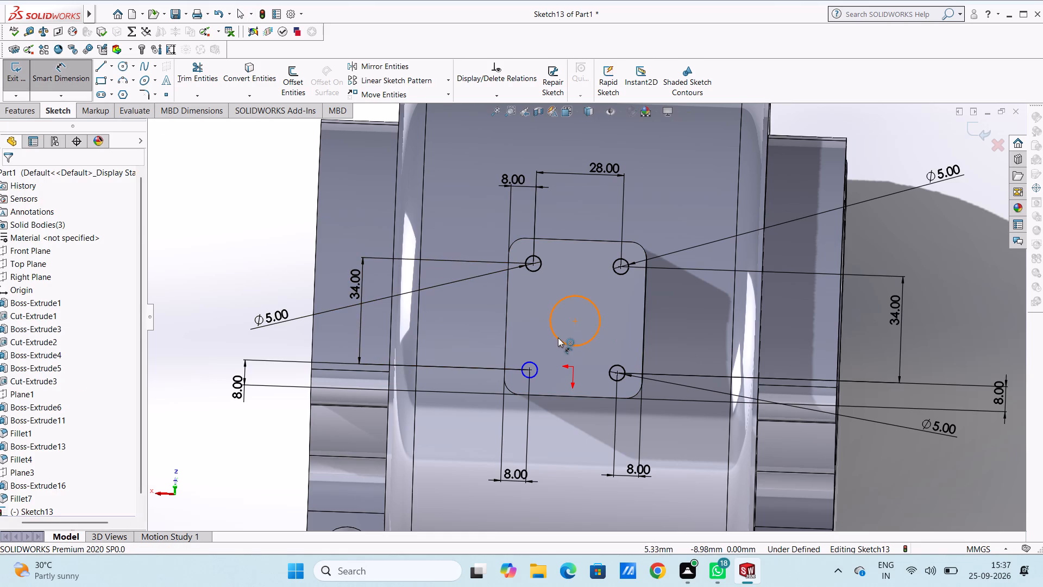
pyautogui.moveTo(558, 337); pyautogui.dragTo(534, 339)
pyautogui.click(256, 446)
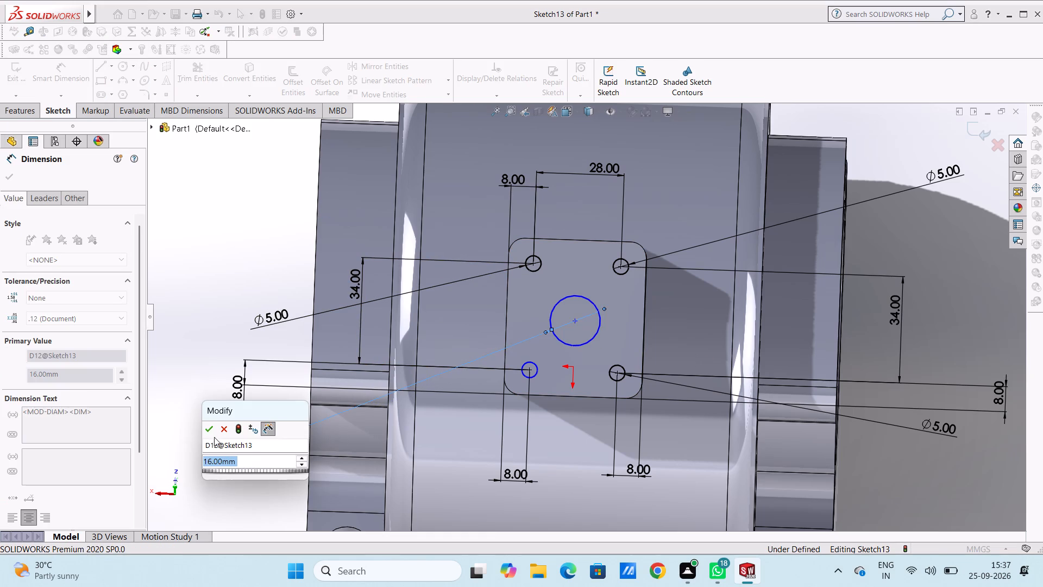
pyautogui.click(210, 429)
pyautogui.click(203, 348)
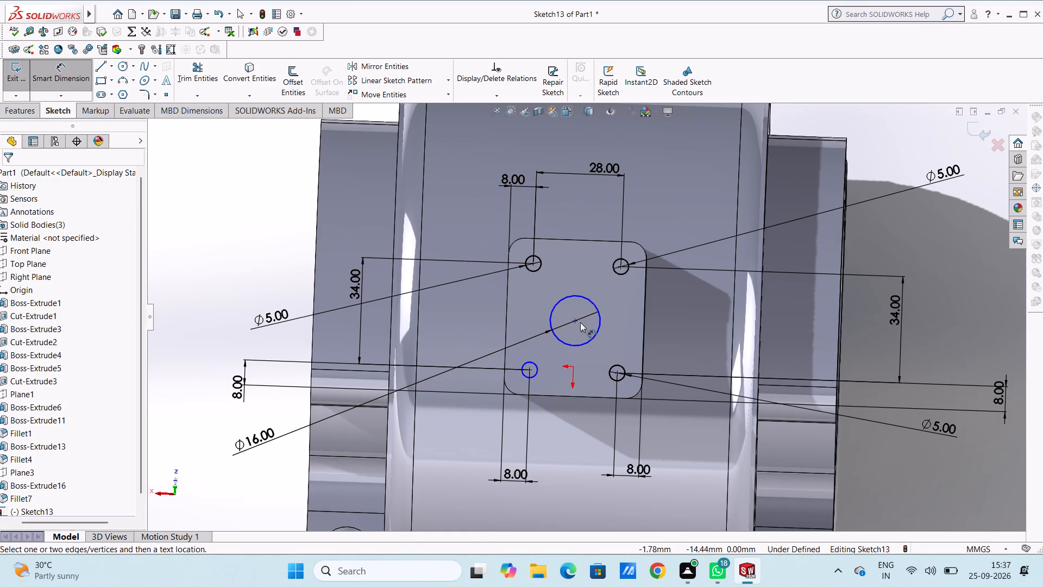
# Set the distance from the central circle's centre to the face's upper straight edge to 25 mm.
pyautogui.click(576, 322)
pyautogui.click(577, 239)
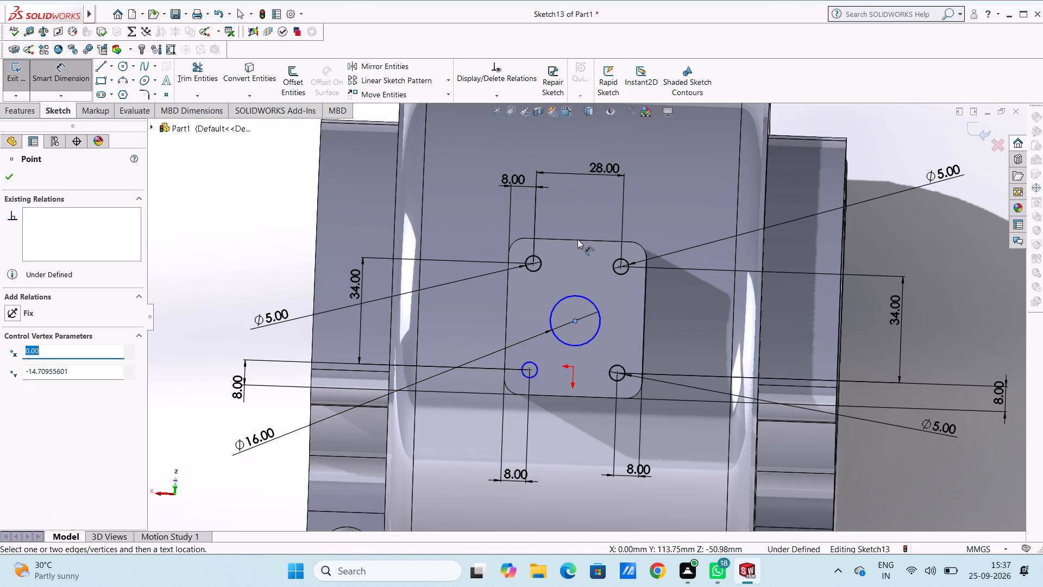
pyautogui.click(579, 240)
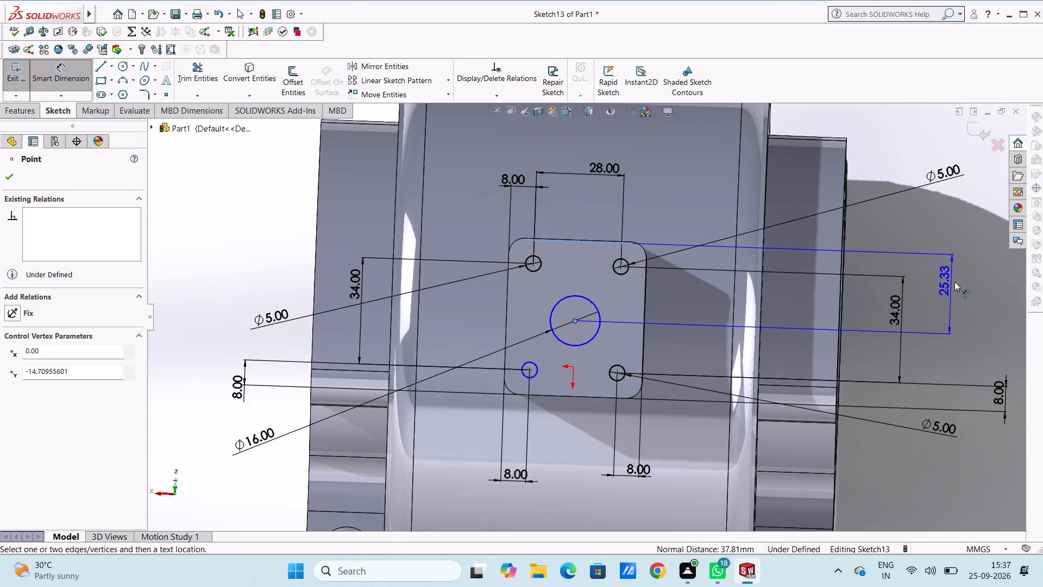
pyautogui.click(960, 283)
pyautogui.write('25')
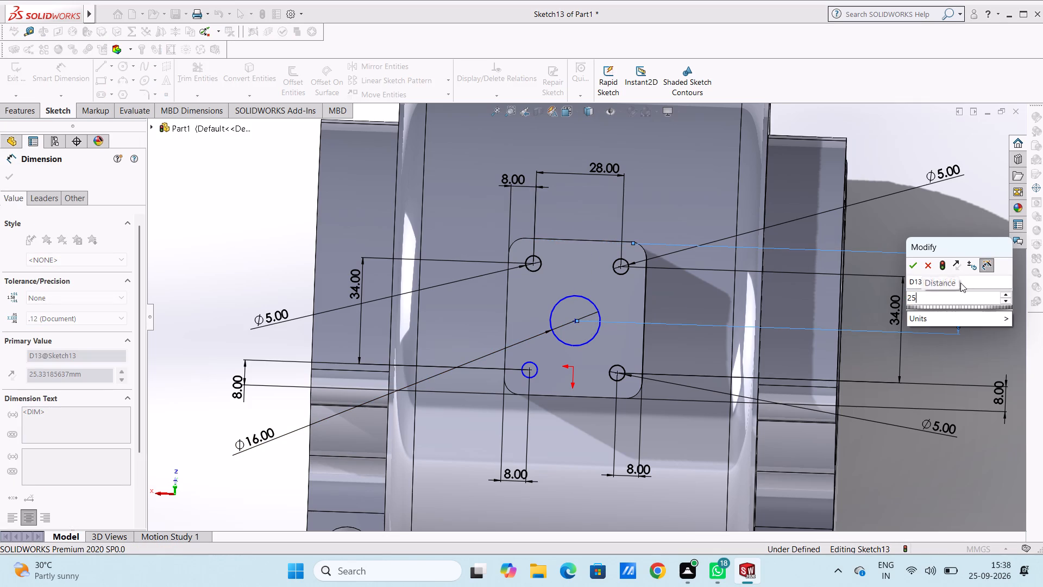
pyautogui.press('Return')
pyautogui.click(994, 312)
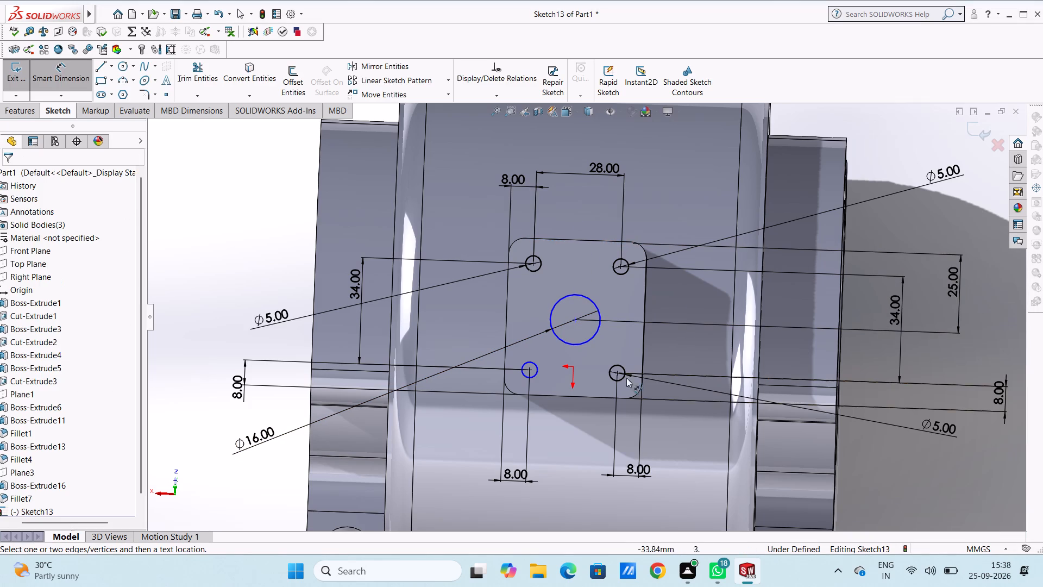
# Dimension the central circle's centre at 22 mm from the face's right straight edge.
pyautogui.click(576, 322)
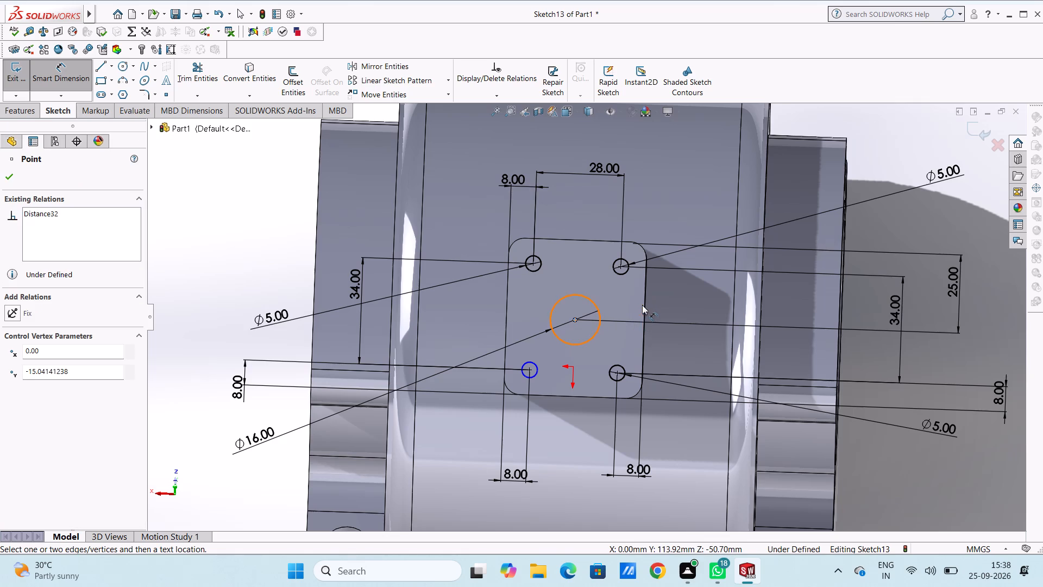
pyautogui.click(645, 304)
pyautogui.click(635, 516)
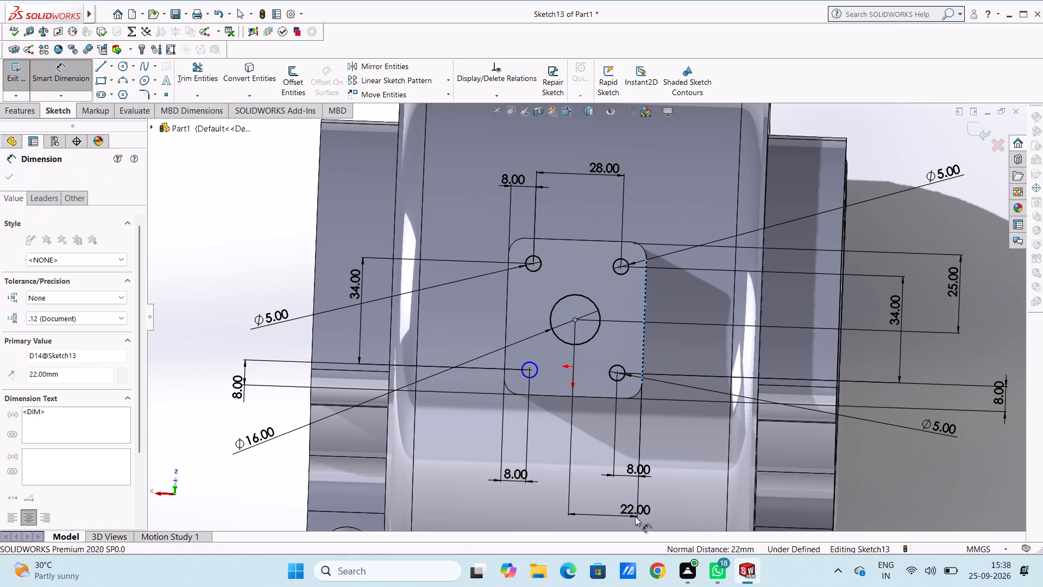
pyautogui.click(588, 497)
pyautogui.click(573, 451)
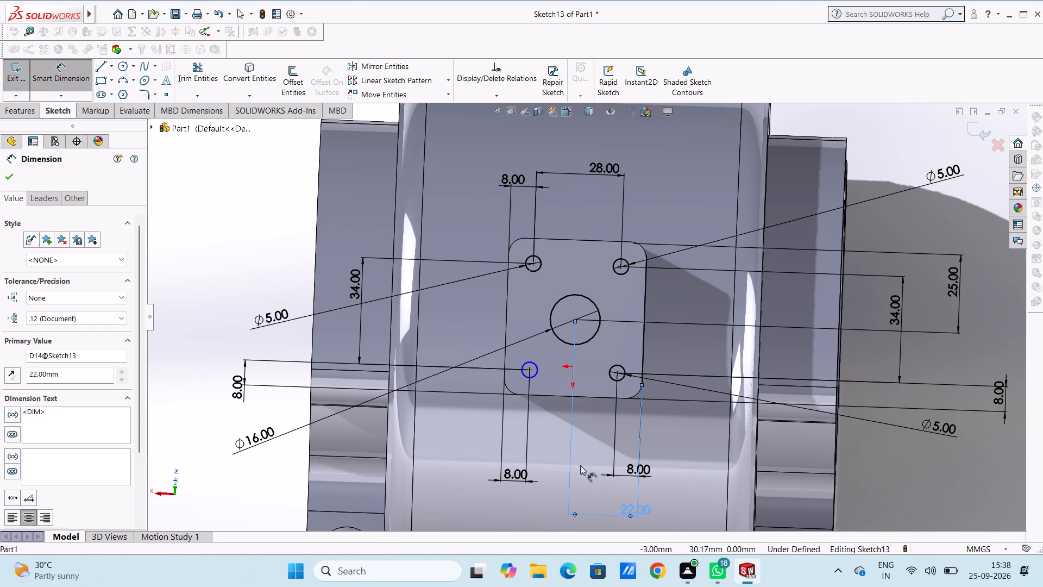
# Extrude-cut the four corner circles and the central circle into the block to a blind depth of 44 mm.
pyautogui.scroll(2, 585, 460)
pyautogui.moveTo(588, 452); pyautogui.dragTo(457, 363, button='middle')
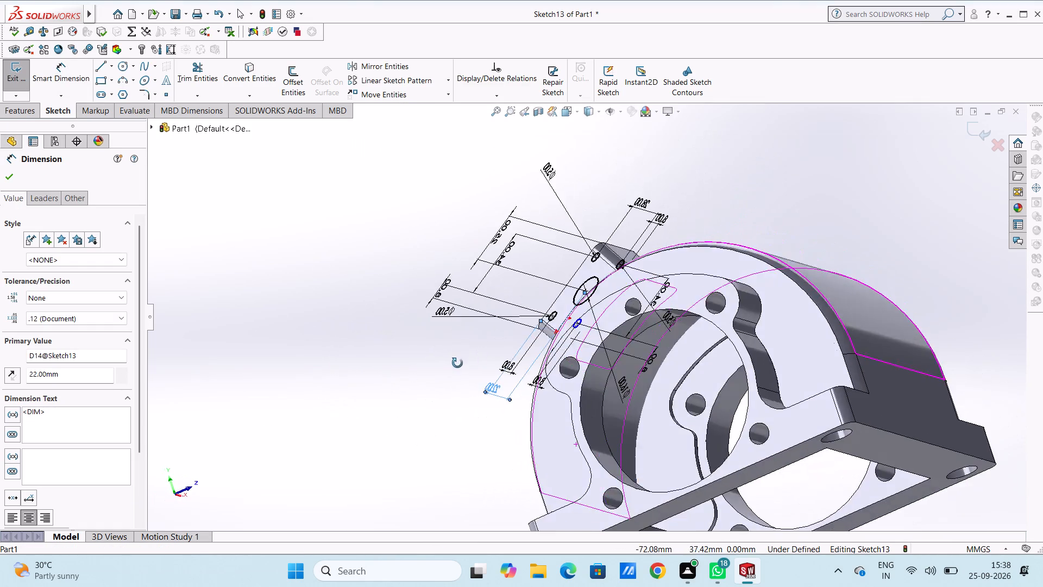
pyautogui.moveTo(457, 363); pyautogui.dragTo(487, 348, button='middle')
pyautogui.moveTo(486, 351); pyautogui.dragTo(498, 374, button='middle')
pyautogui.click(8, 178)
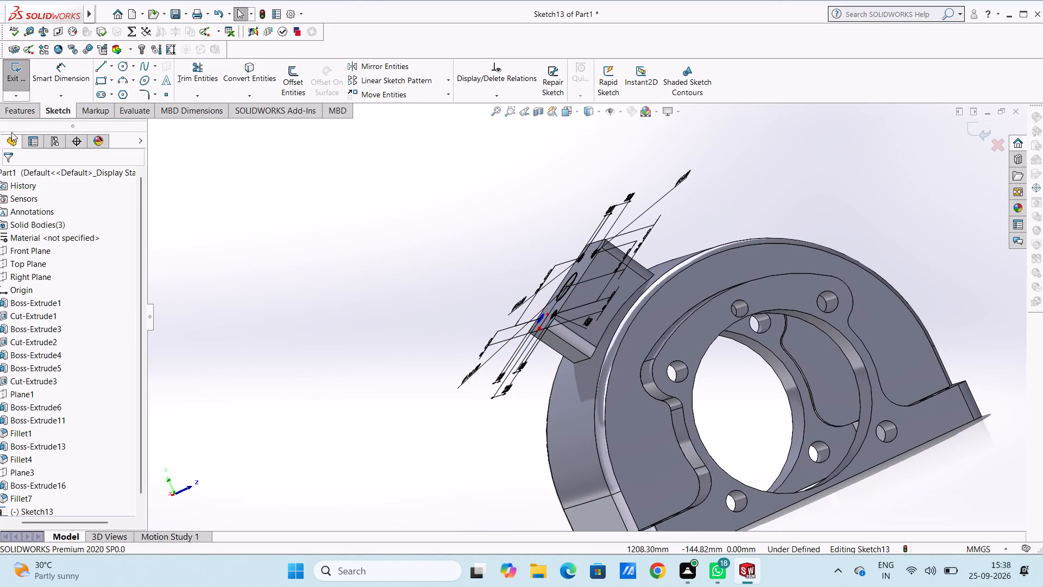
pyautogui.click(18, 112)
pyautogui.click(185, 73)
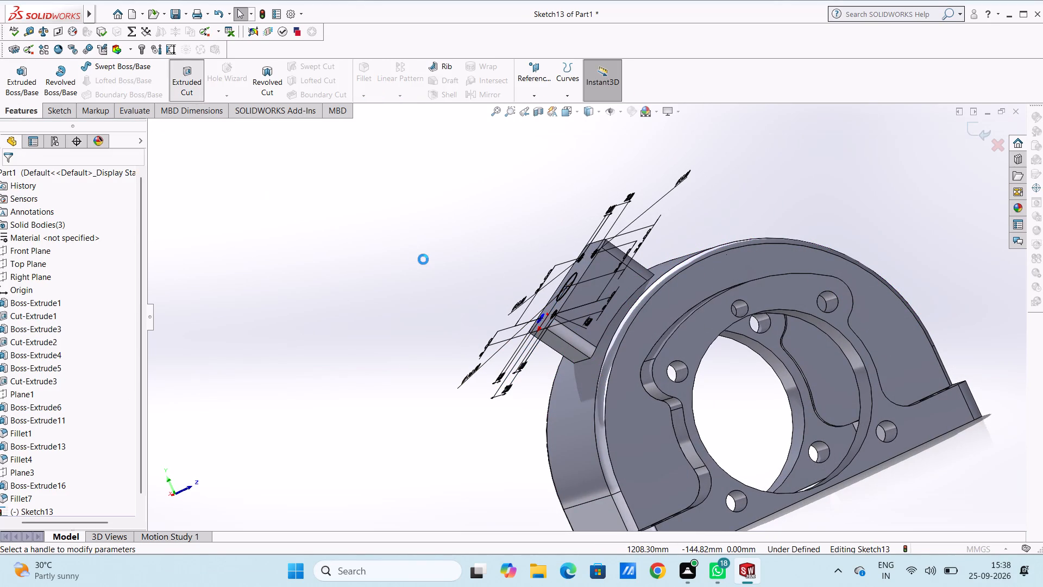
pyautogui.moveTo(406, 263); pyautogui.dragTo(382, 258, button='middle')
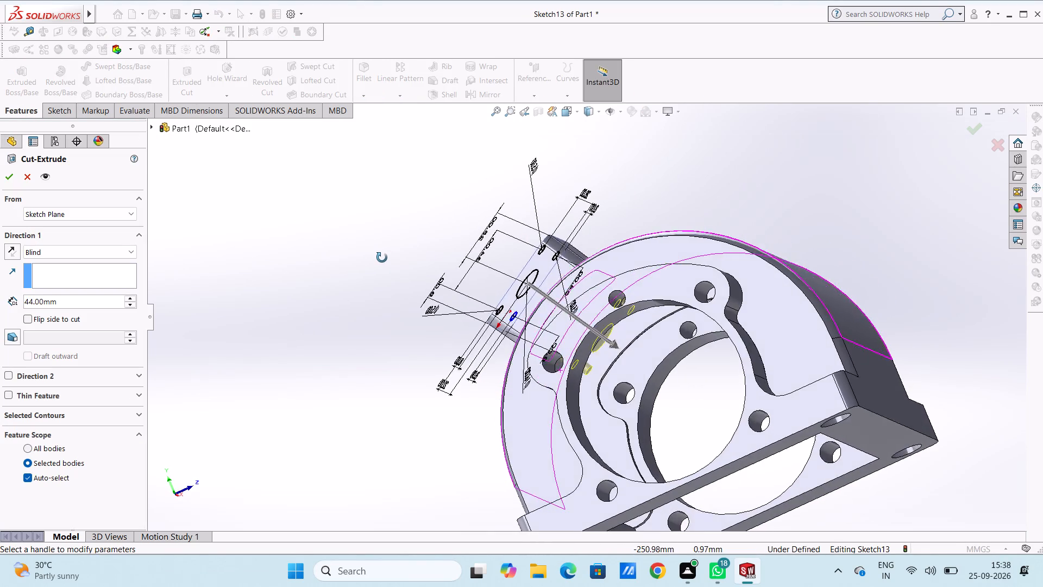
pyautogui.moveTo(382, 258); pyautogui.dragTo(403, 282, button='middle')
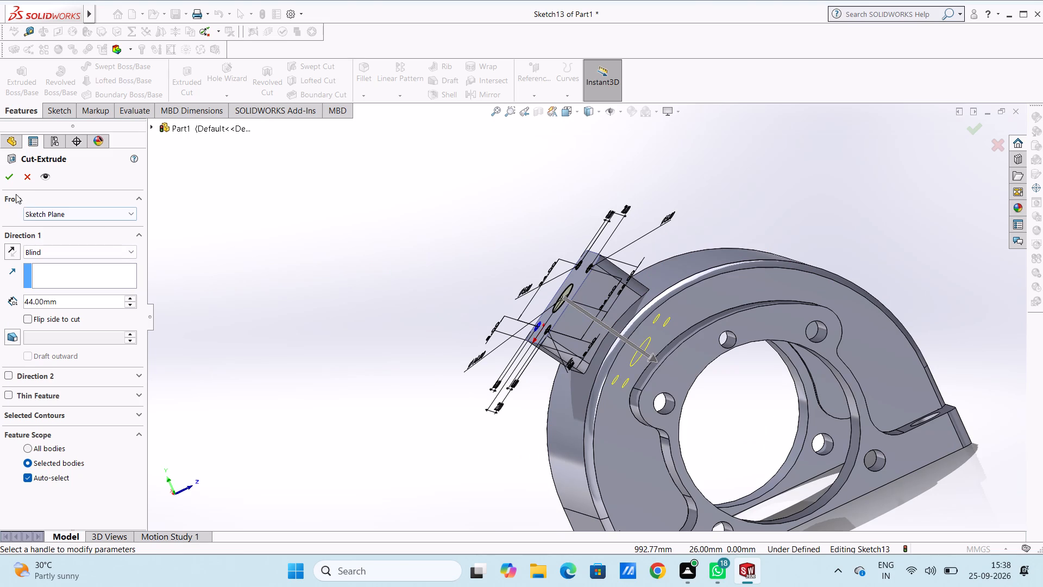
pyautogui.click(8, 177)
pyautogui.click(256, 255)
# Fillet the edge loop where the tilted block meets the curved cover with a 5 mm radius.
pyautogui.moveTo(284, 250); pyautogui.dragTo(302, 263, button='middle')
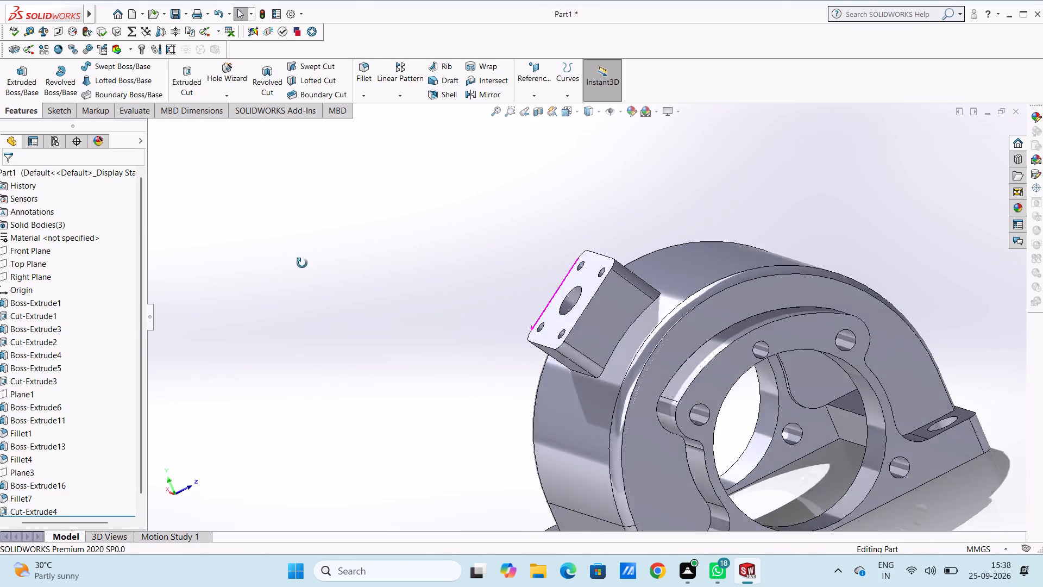
pyautogui.moveTo(302, 263); pyautogui.dragTo(431, 314, button='middle')
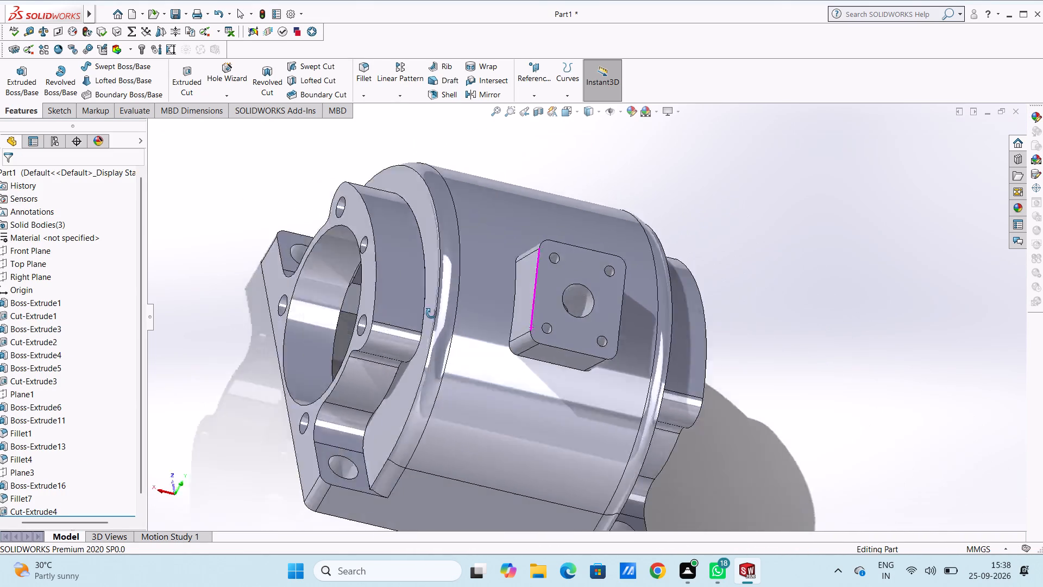
pyautogui.moveTo(431, 314); pyautogui.dragTo(394, 308, button='middle')
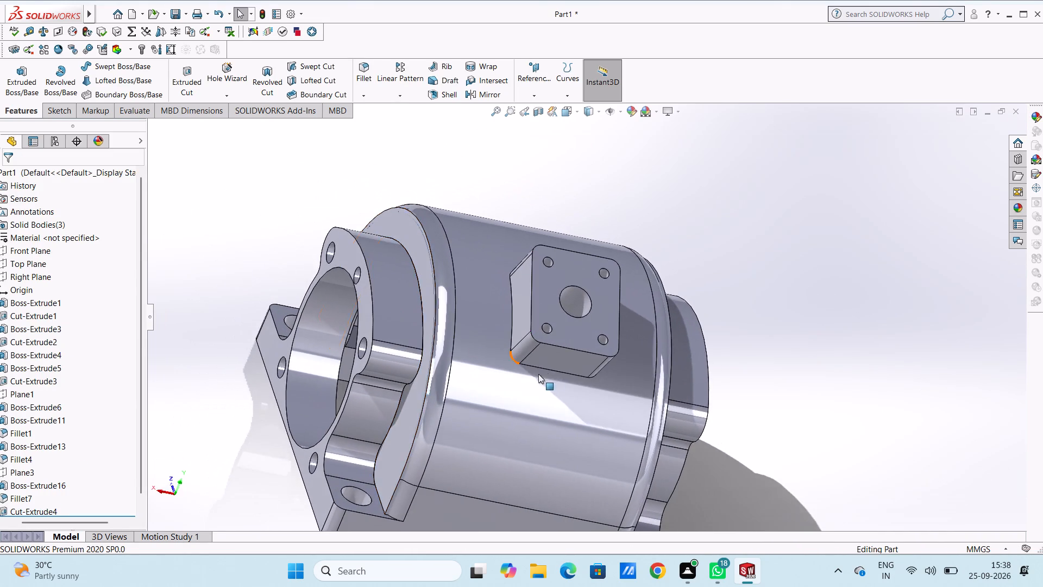
pyautogui.scroll(-6, 557, 366)
pyautogui.click(369, 64)
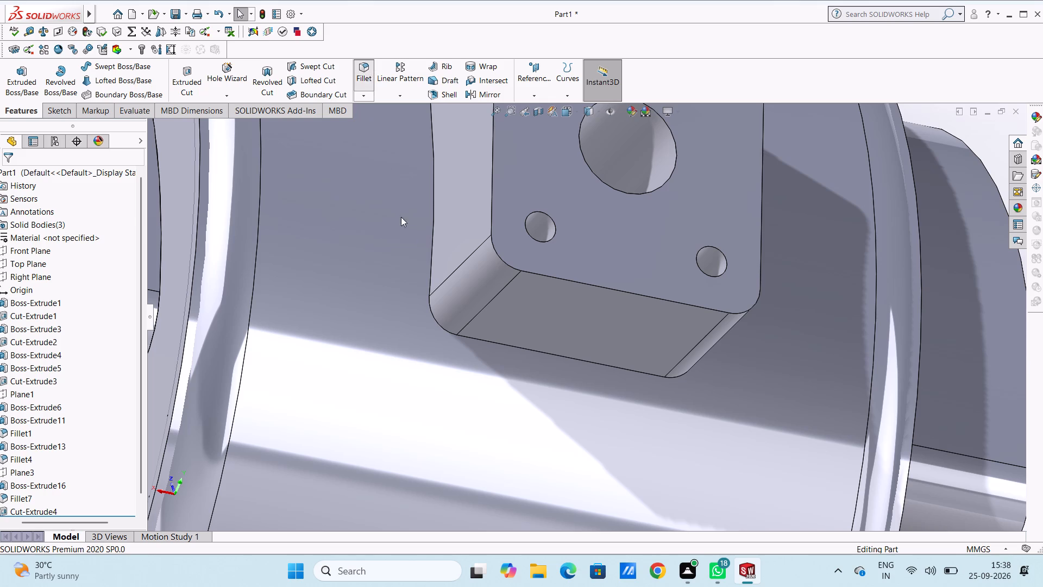
pyautogui.click(431, 268)
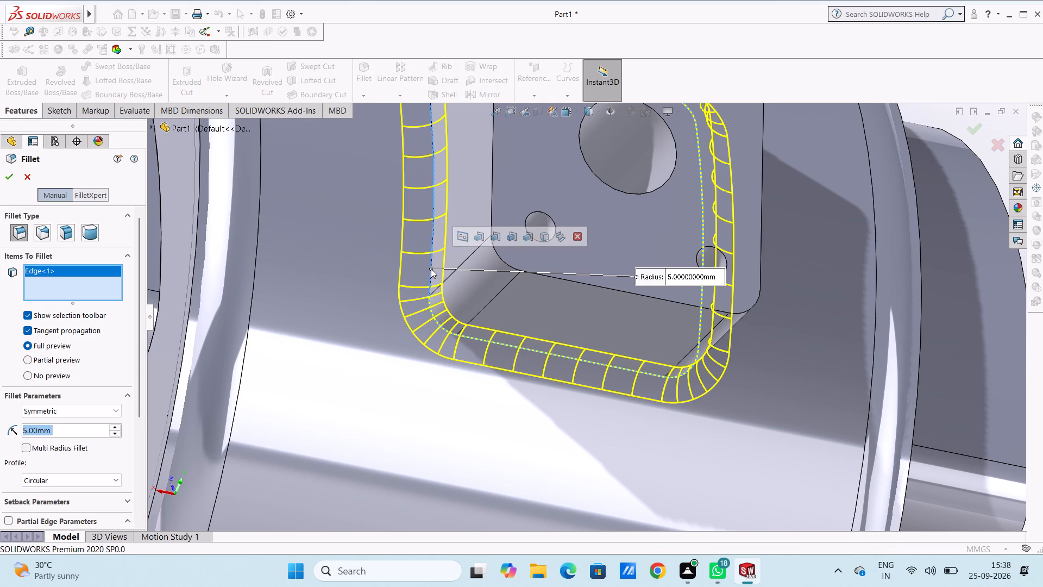
pyautogui.click(7, 174)
# Start a sketch on the tilted block's outer face and draw a 12 mm radius circle concentric with the central hole.
pyautogui.scroll(1, 326, 269)
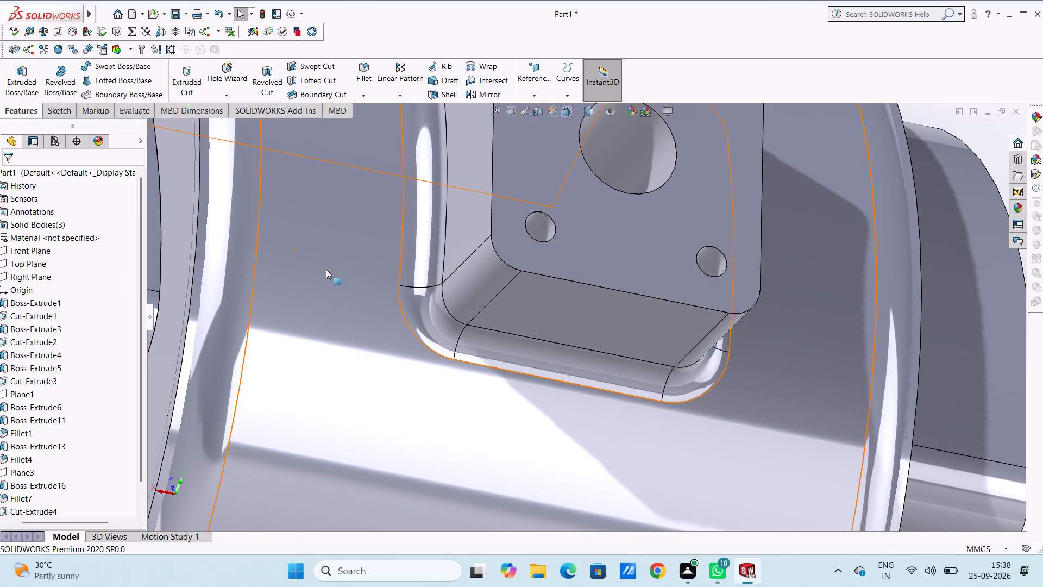
pyautogui.scroll(4, 326, 269)
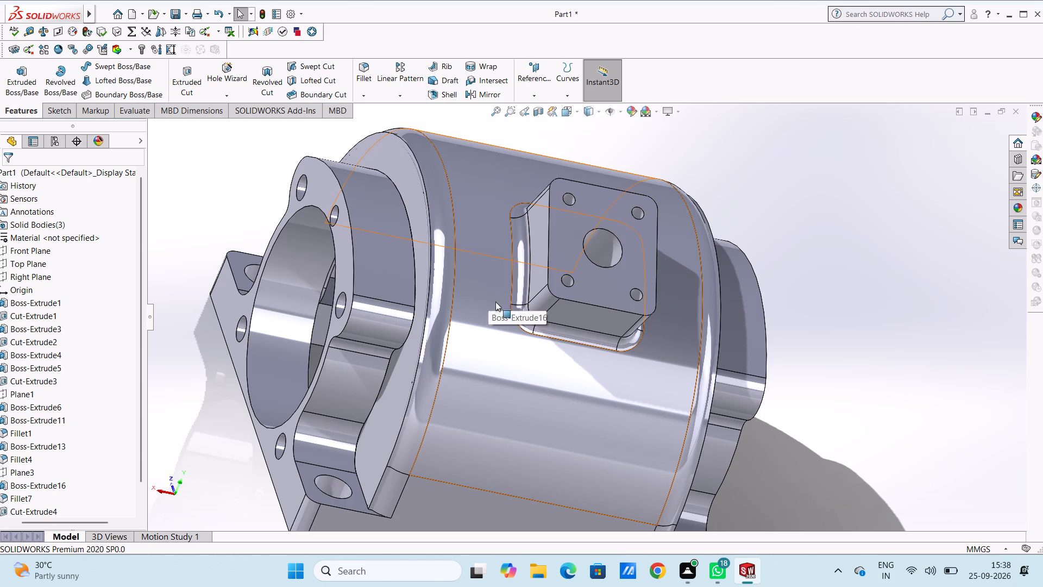
pyautogui.scroll(2, 638, 238)
pyautogui.scroll(-2, 630, 235)
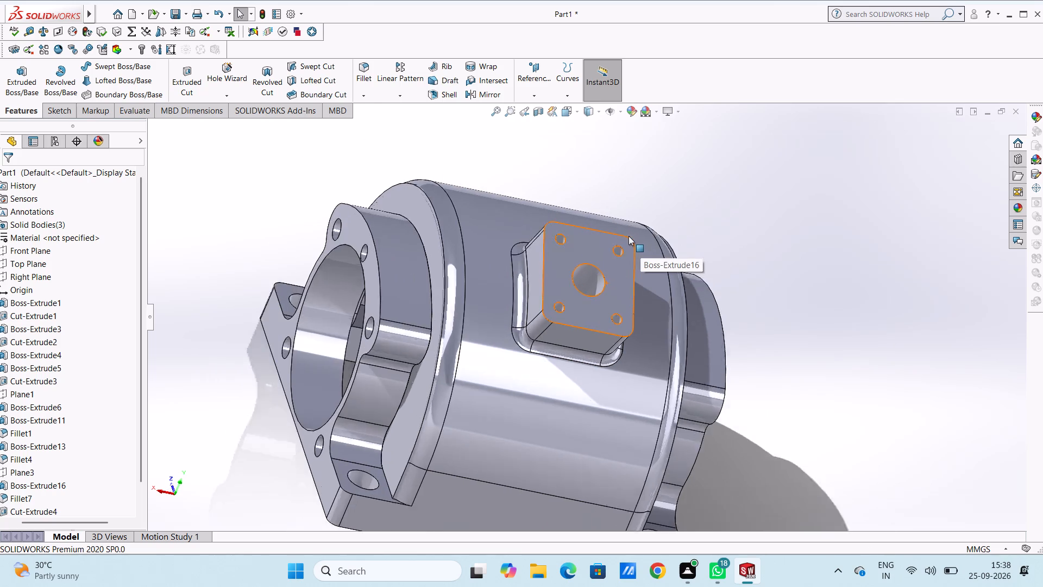
pyautogui.scroll(-3, 629, 236)
pyautogui.moveTo(773, 288); pyautogui.dragTo(746, 361, button='middle')
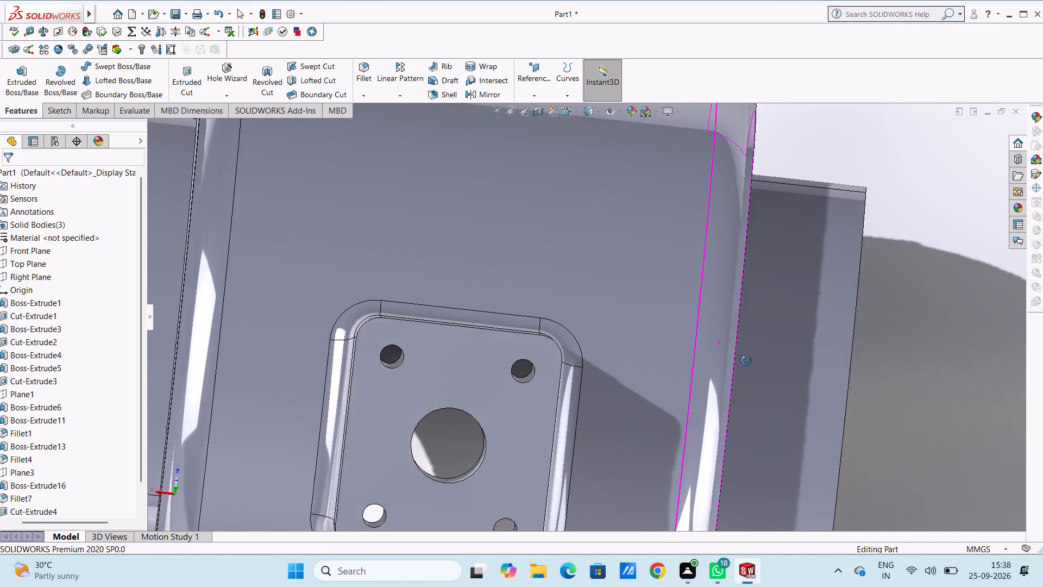
pyautogui.moveTo(746, 361); pyautogui.dragTo(742, 358, button='middle')
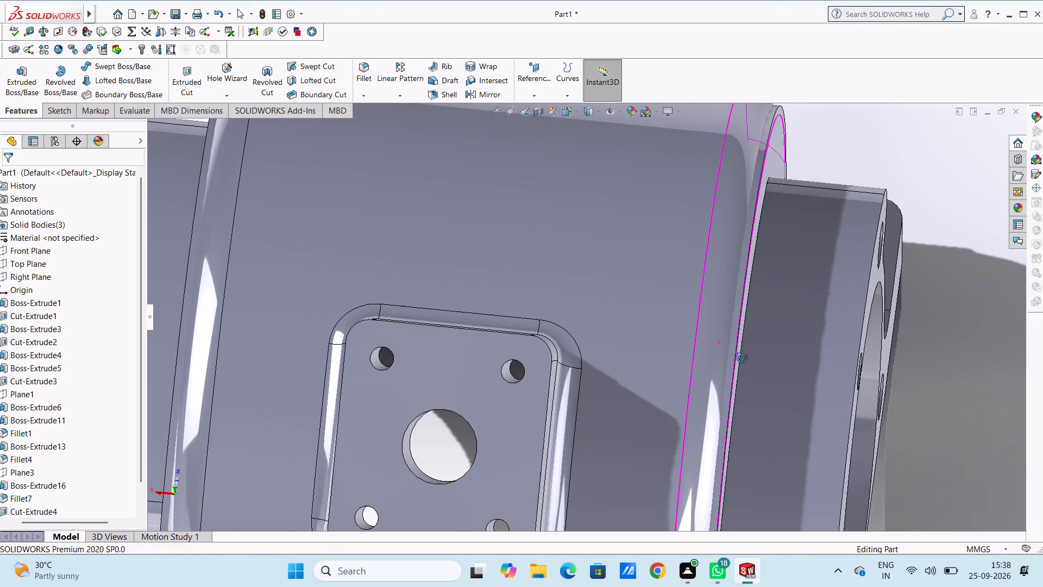
pyautogui.moveTo(742, 358); pyautogui.dragTo(745, 357, button='middle')
pyautogui.click(439, 374)
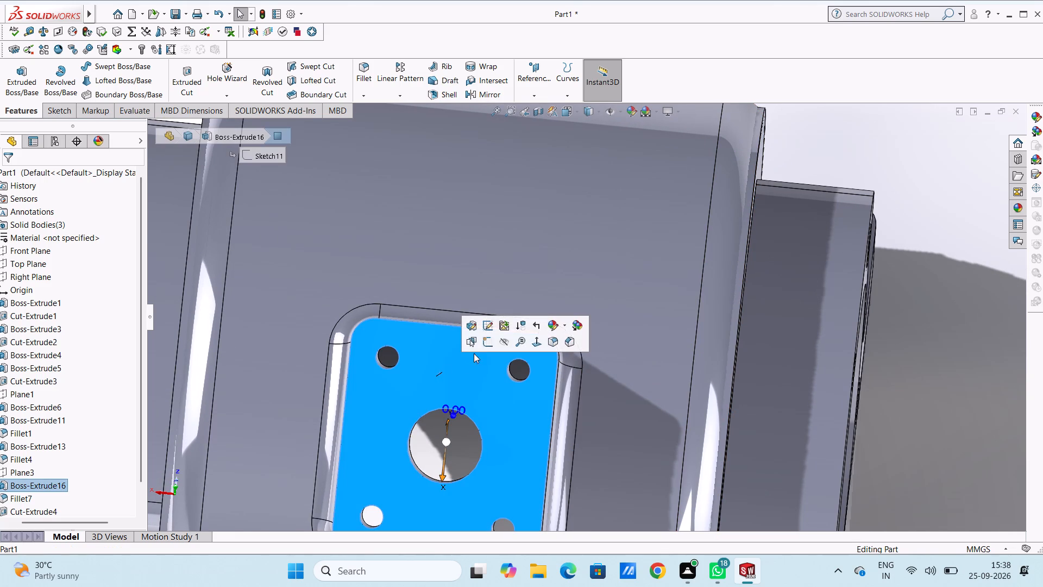
pyautogui.click(487, 339)
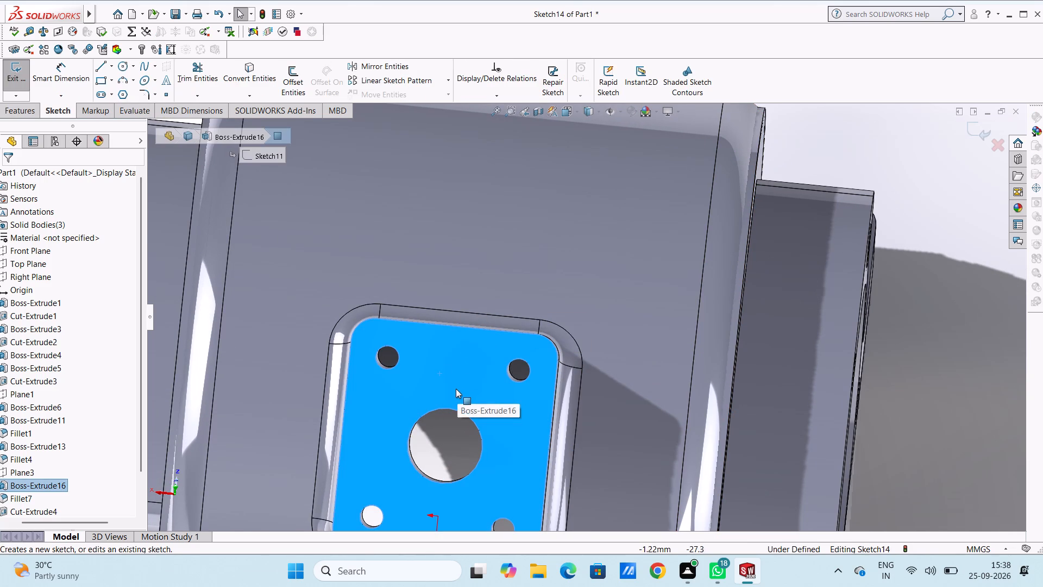
pyautogui.click(456, 389)
pyautogui.click(118, 65)
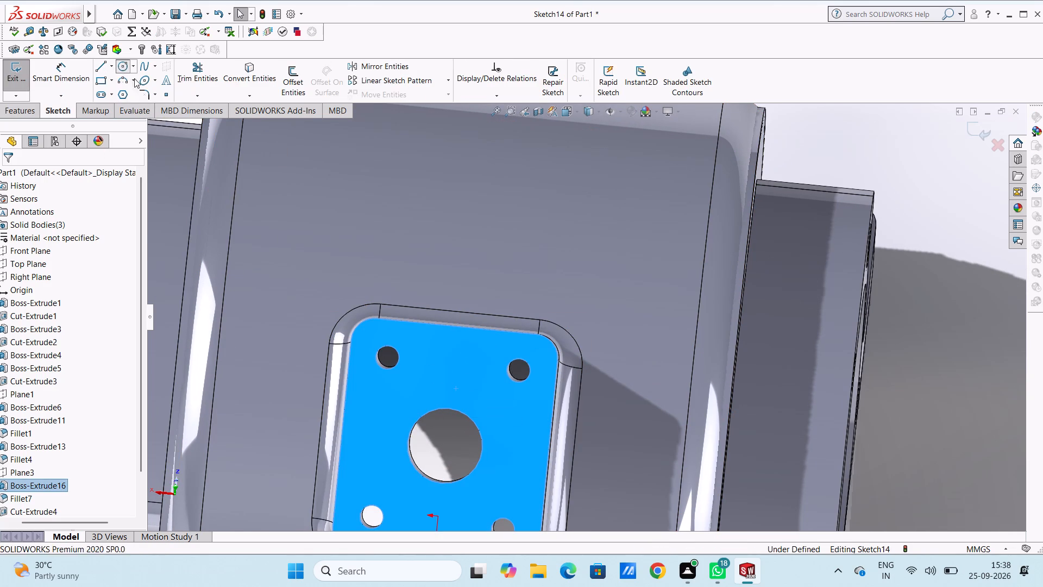
pyautogui.scroll(2, 448, 391)
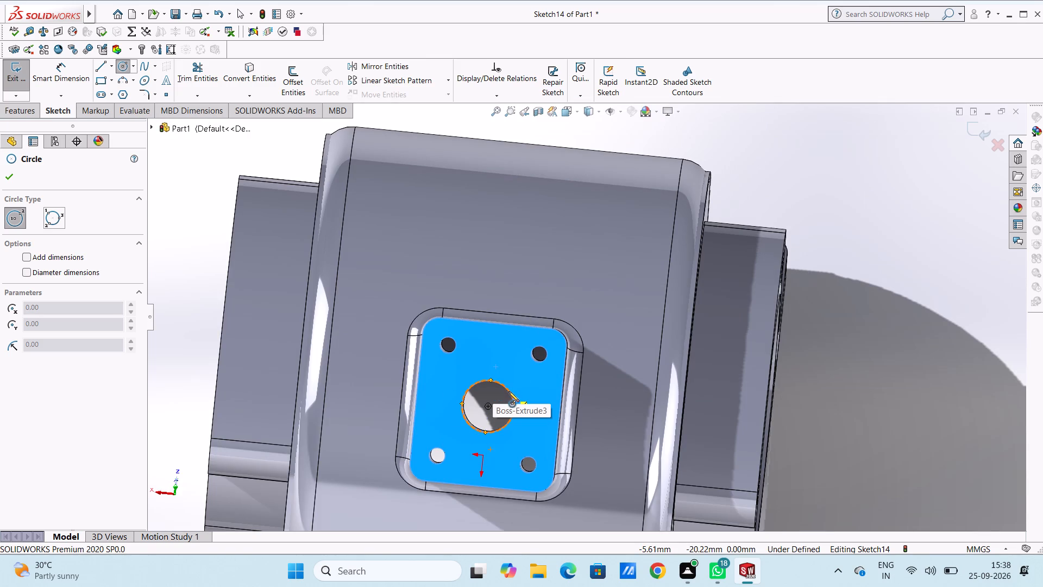
pyautogui.click(488, 407)
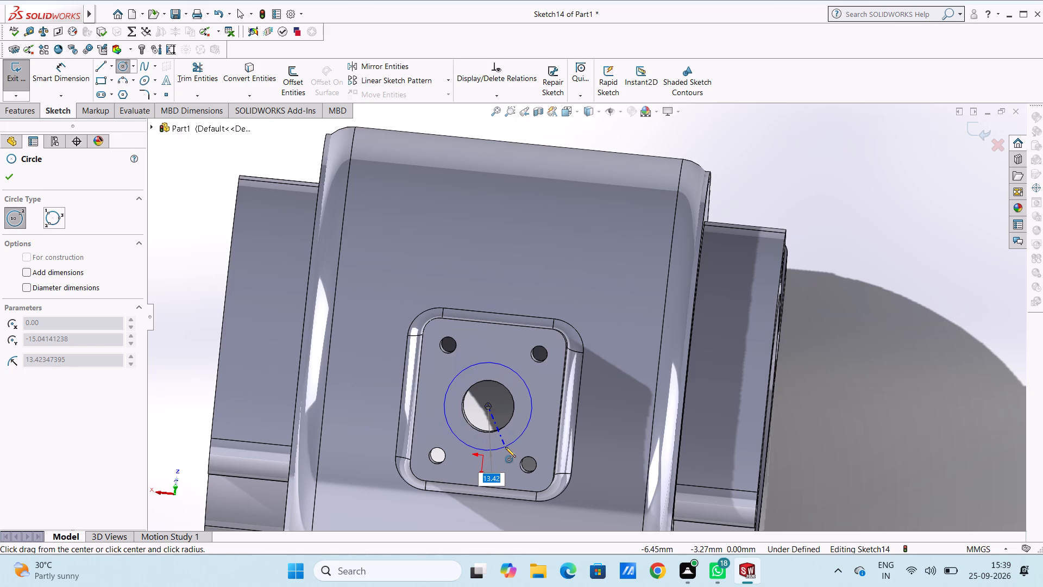
pyautogui.write('12')
pyautogui.press('Return')
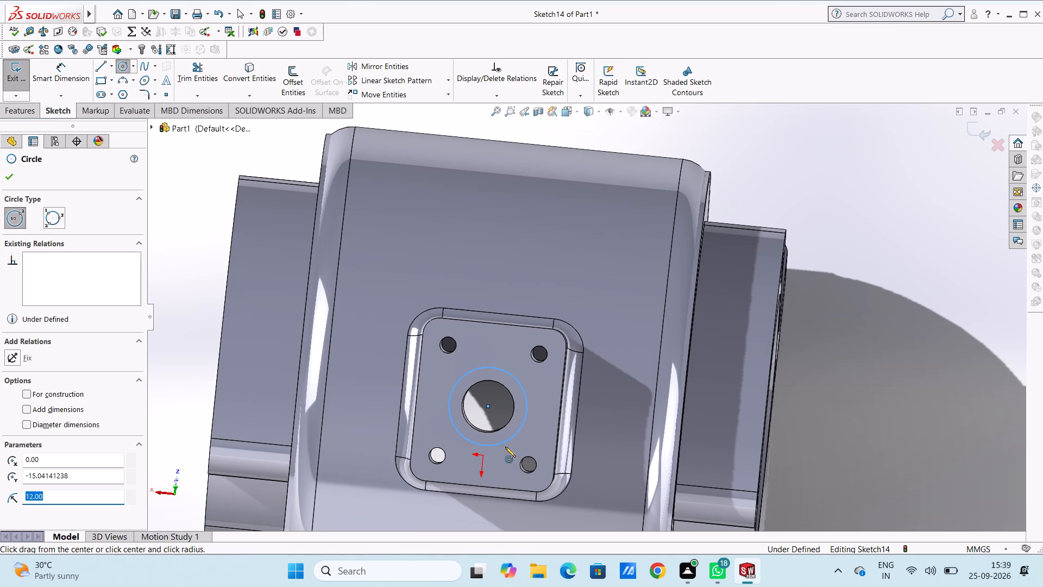
pyautogui.press('Escape')
pyautogui.press('Escape')
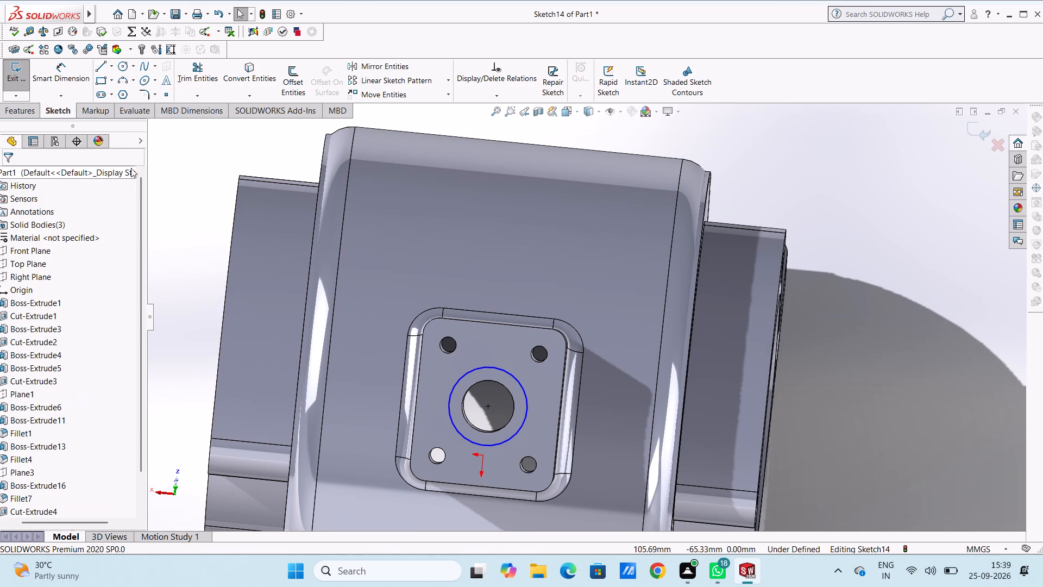
# Dimension the new circle around the central hole with a 24 mm diameter.
pyautogui.click(60, 66)
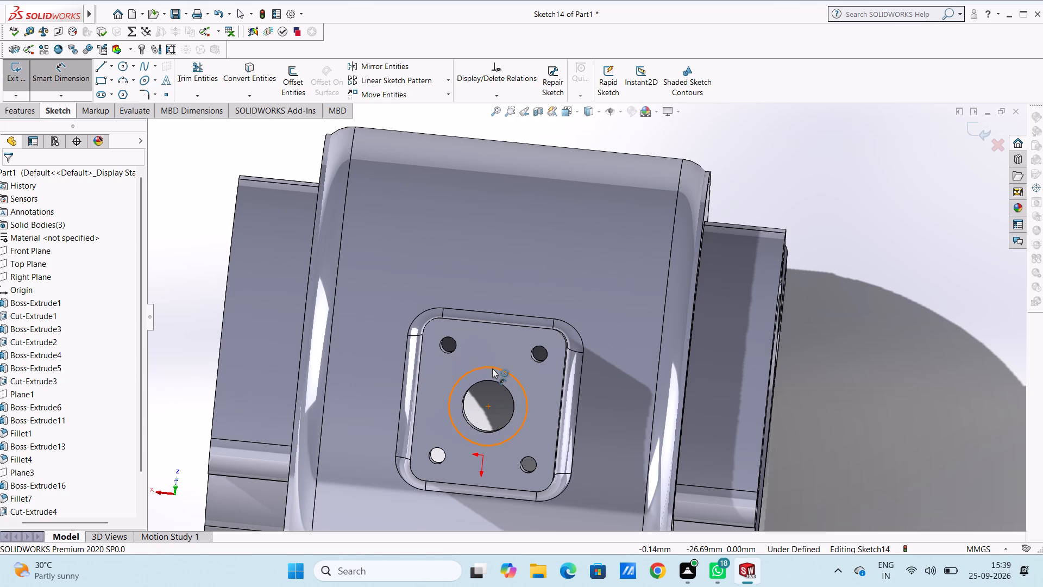
pyautogui.click(492, 369)
pyautogui.click(983, 349)
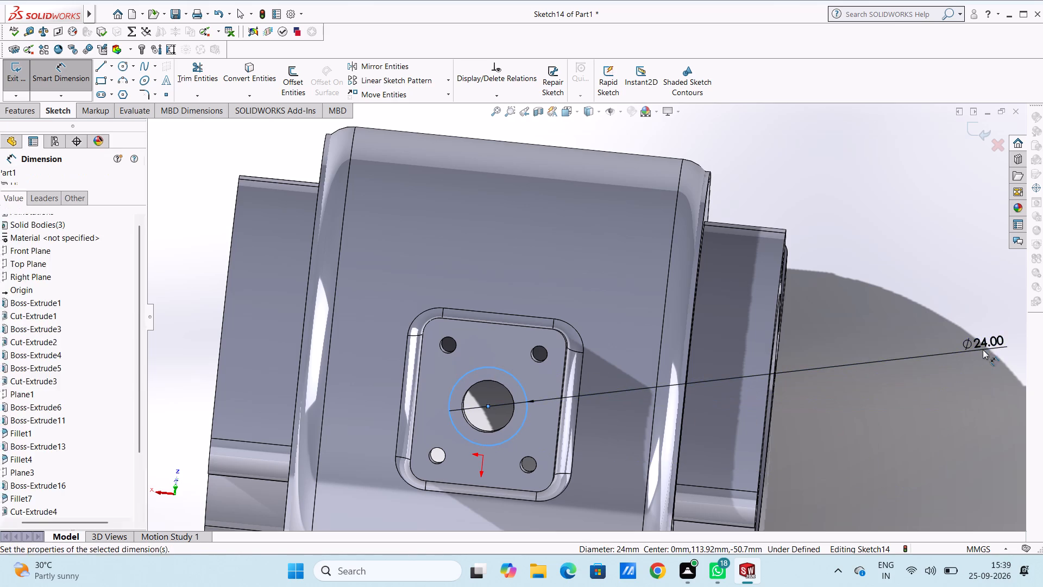
pyautogui.click(935, 330)
pyautogui.click(899, 325)
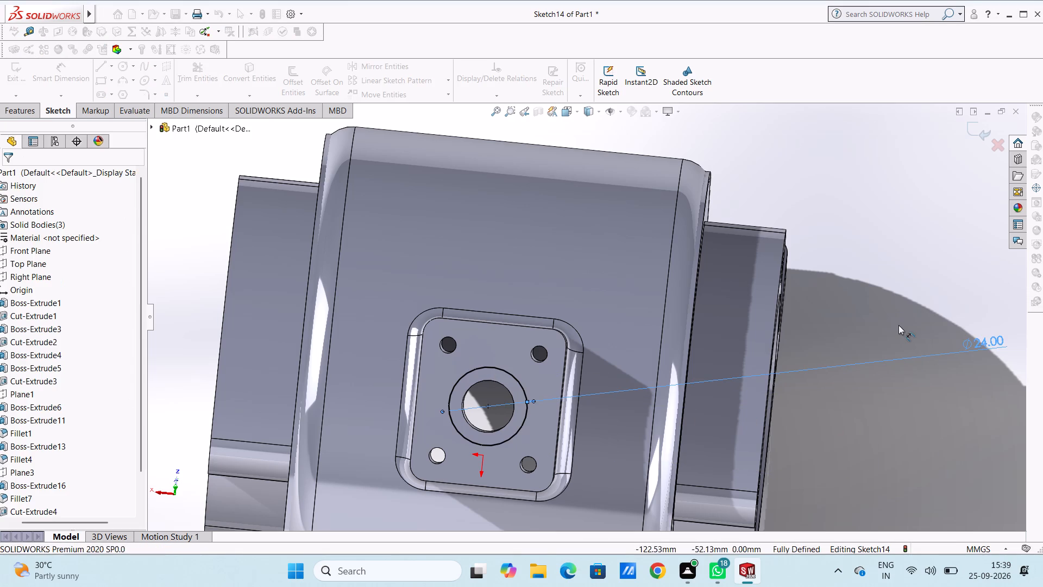
# Extrude-cut the 24 mm circle around the tilted block's central hole to a blind depth of 10 mm.
pyautogui.press('Escape')
pyautogui.press('Escape')
pyautogui.moveTo(896, 335); pyautogui.dragTo(882, 332, button='middle')
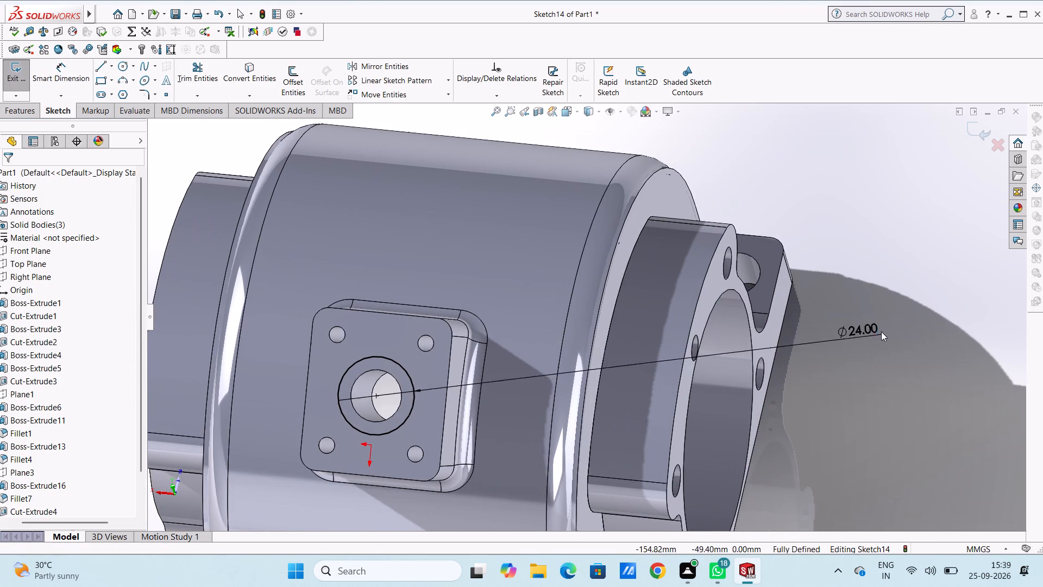
pyautogui.click(26, 109)
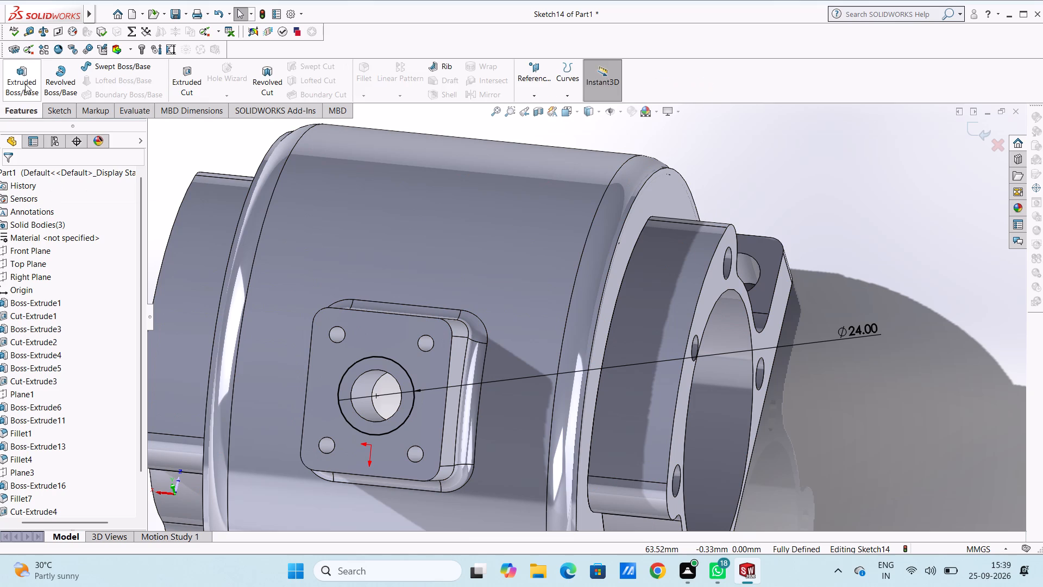
pyautogui.click(185, 74)
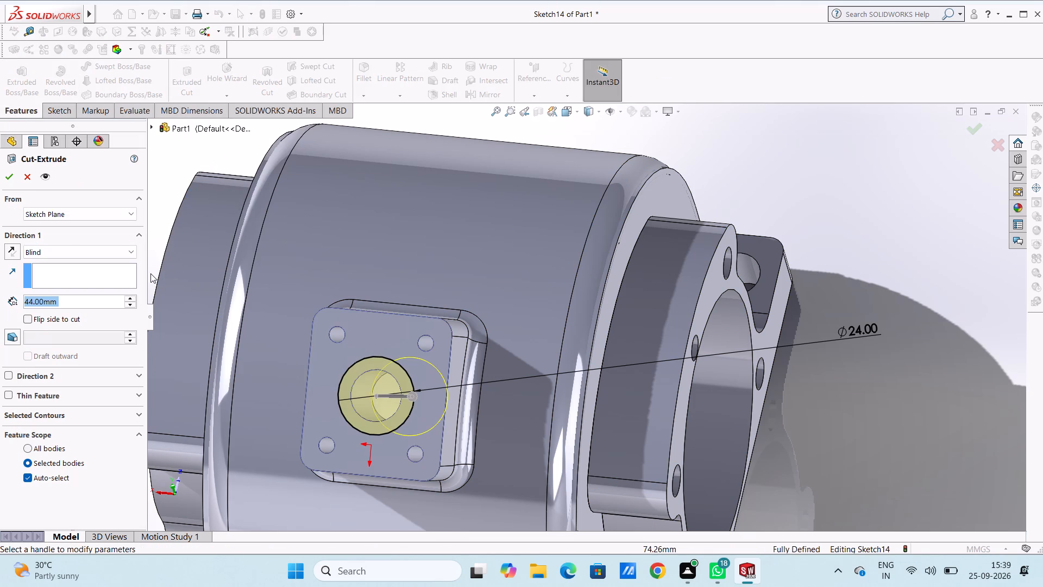
pyautogui.write('10')
pyautogui.press('Return')
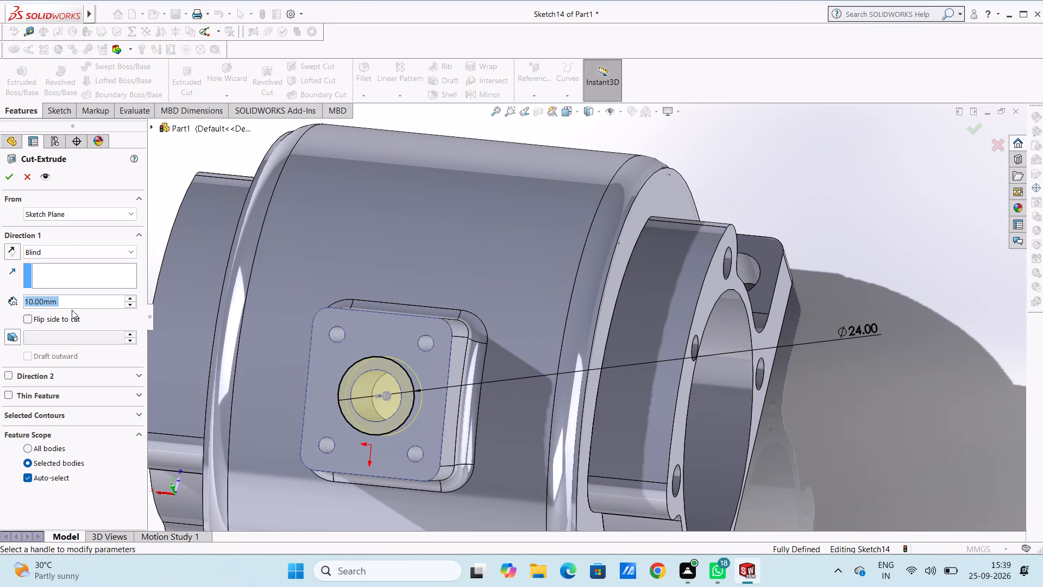
pyautogui.click(9, 176)
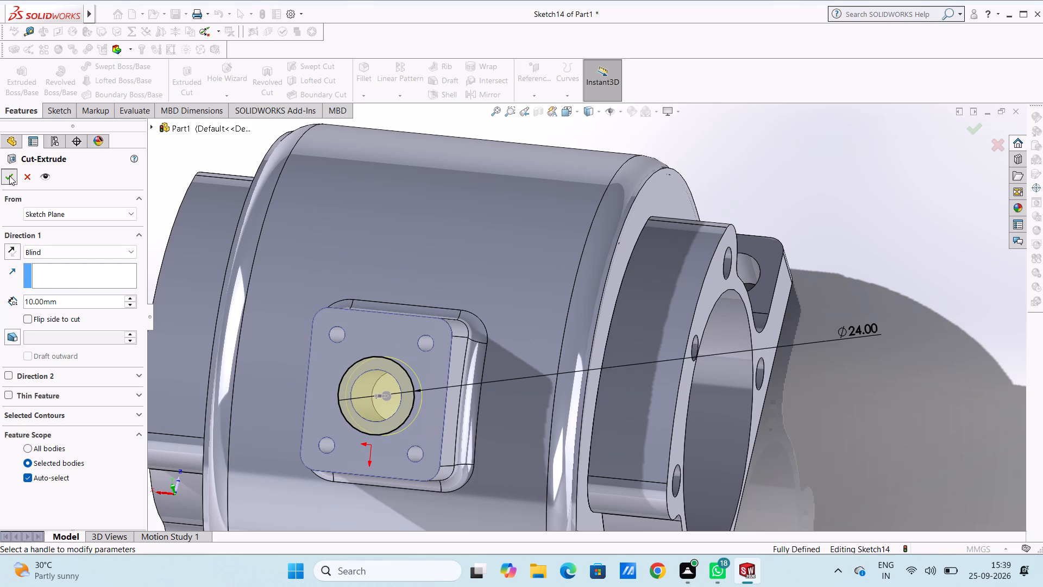
pyautogui.click(172, 155)
# Fillet the inner edge where the counterbore floor meets the smaller central hole with a 5 mm radius.
pyautogui.scroll(4, 208, 178)
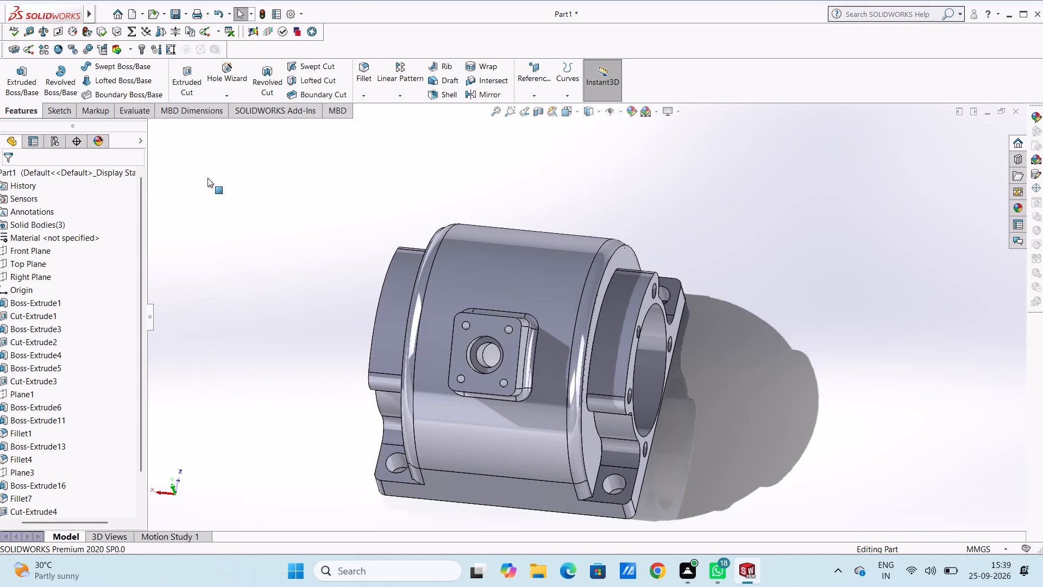
pyautogui.moveTo(251, 222); pyautogui.dragTo(235, 221, button='middle')
pyautogui.scroll(-4, 469, 325)
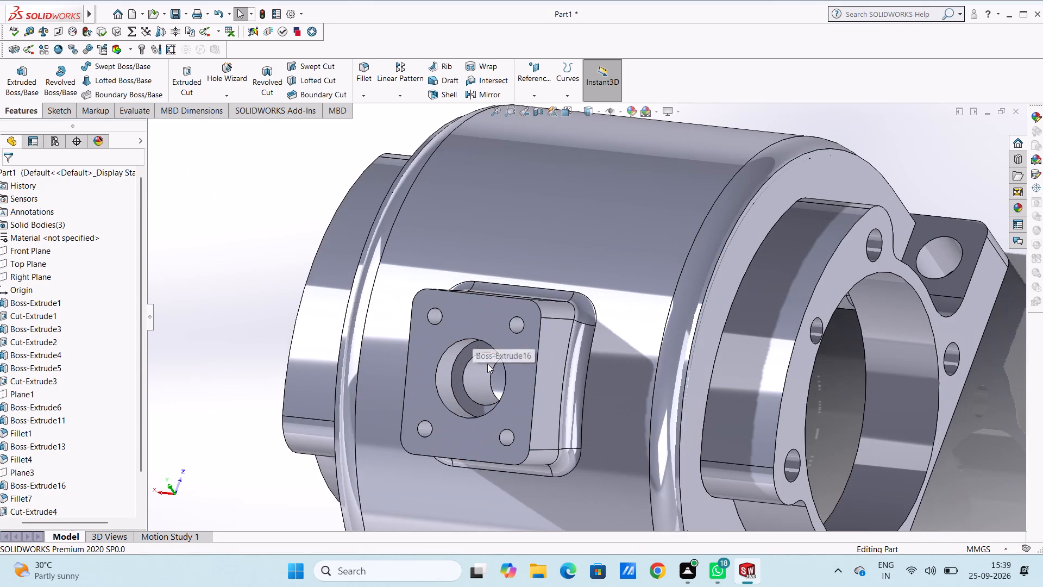
pyautogui.scroll(-5, 514, 371)
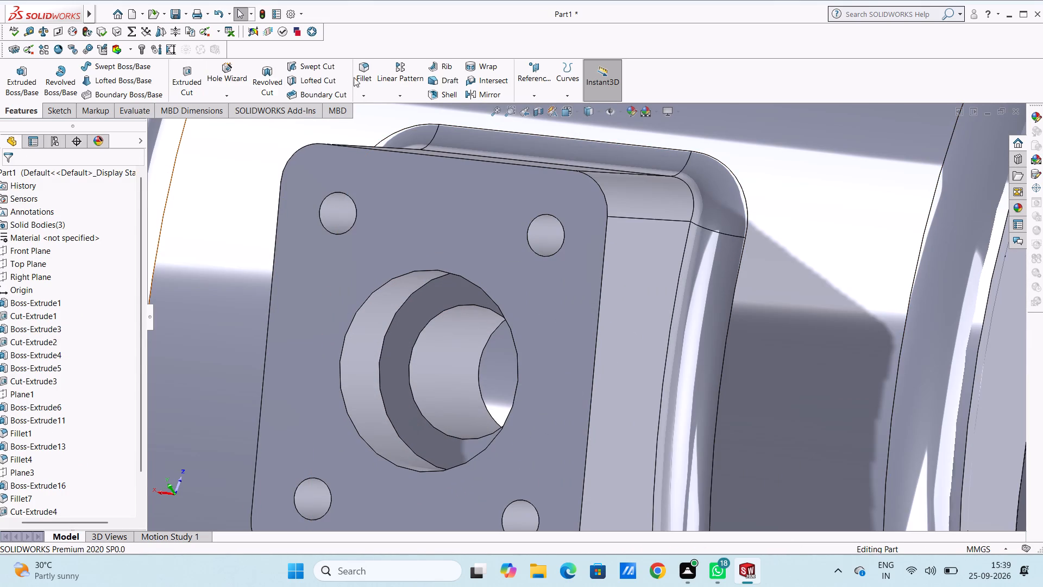
pyautogui.click(362, 68)
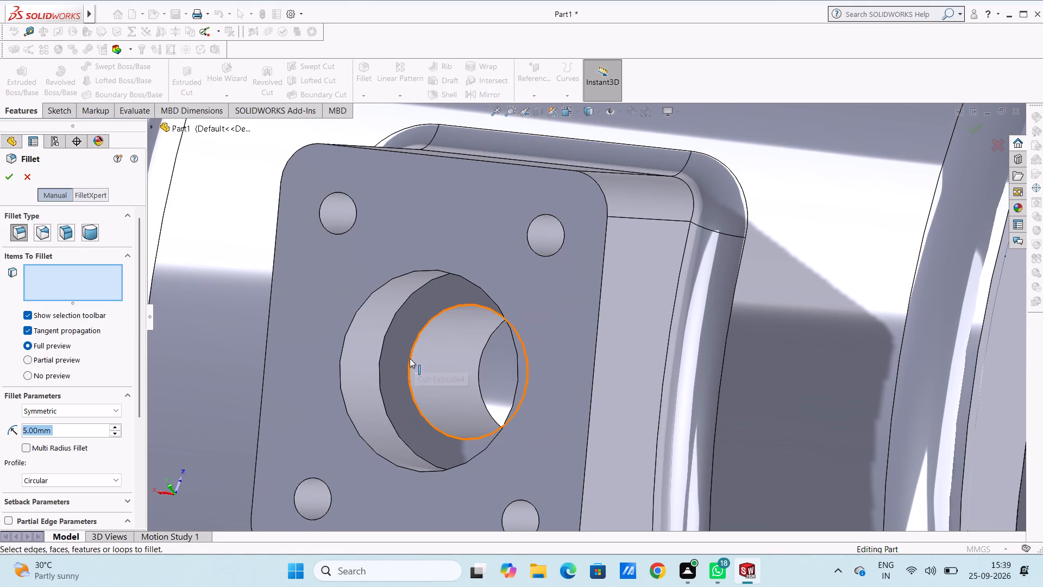
pyautogui.click(410, 358)
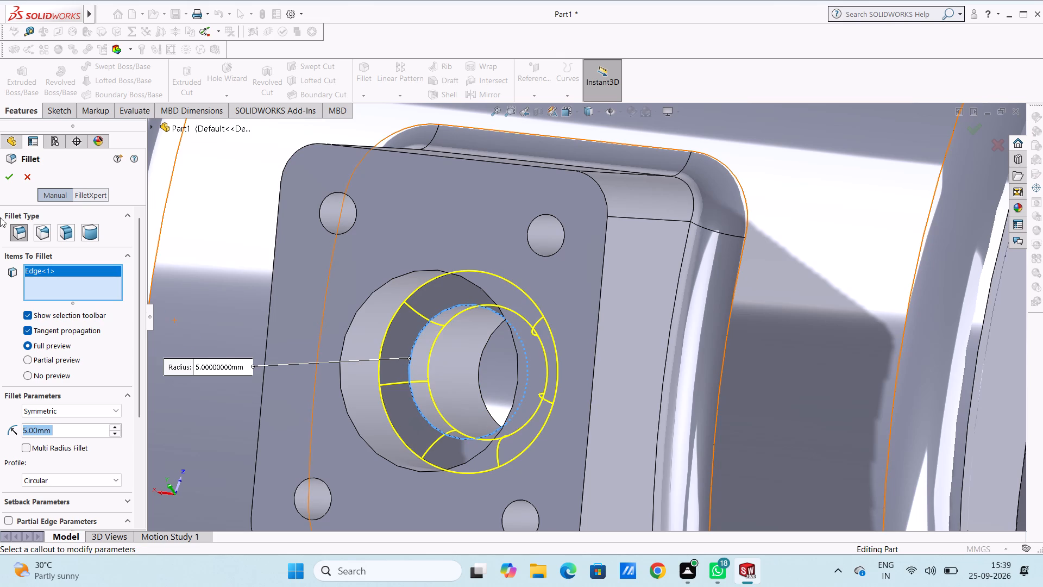
pyautogui.click(7, 179)
# Fillet the counterbore's outer rim edge on the tilted block's face with a 1 mm radius.
pyautogui.scroll(4, 219, 226)
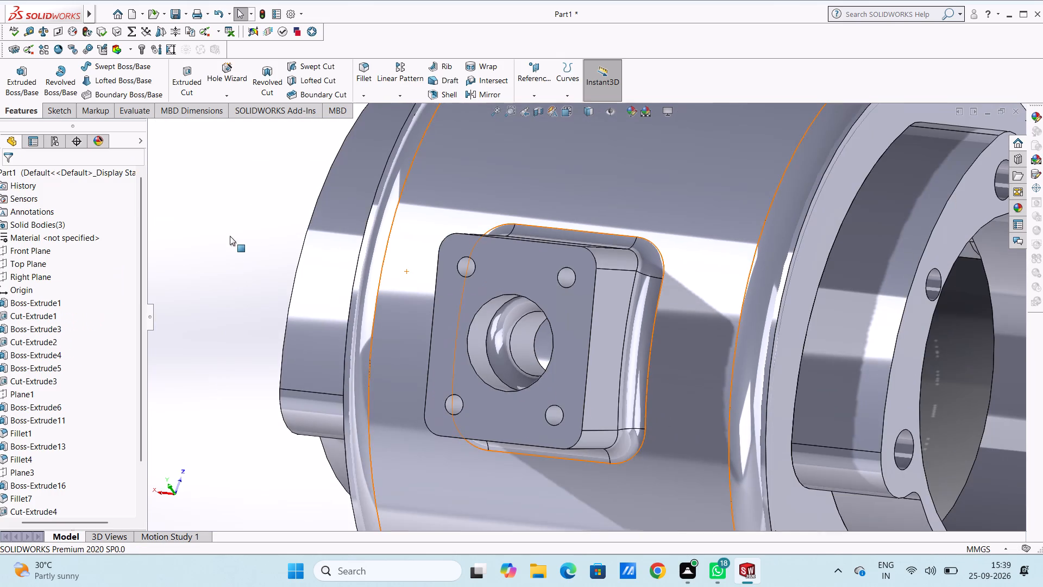
pyautogui.moveTo(254, 258); pyautogui.dragTo(228, 231, button='middle')
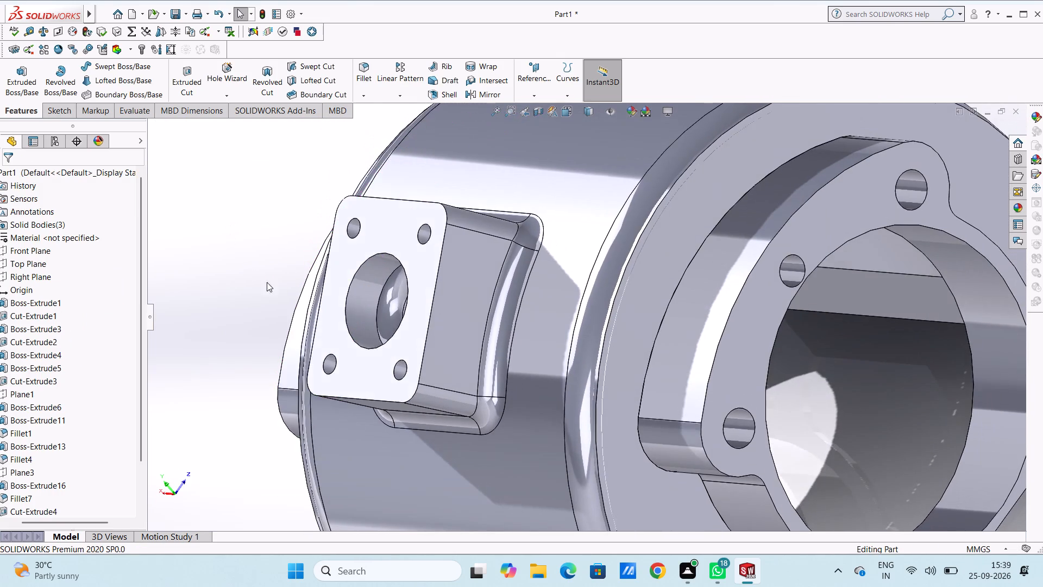
pyautogui.scroll(-6, 359, 299)
pyautogui.click(362, 61)
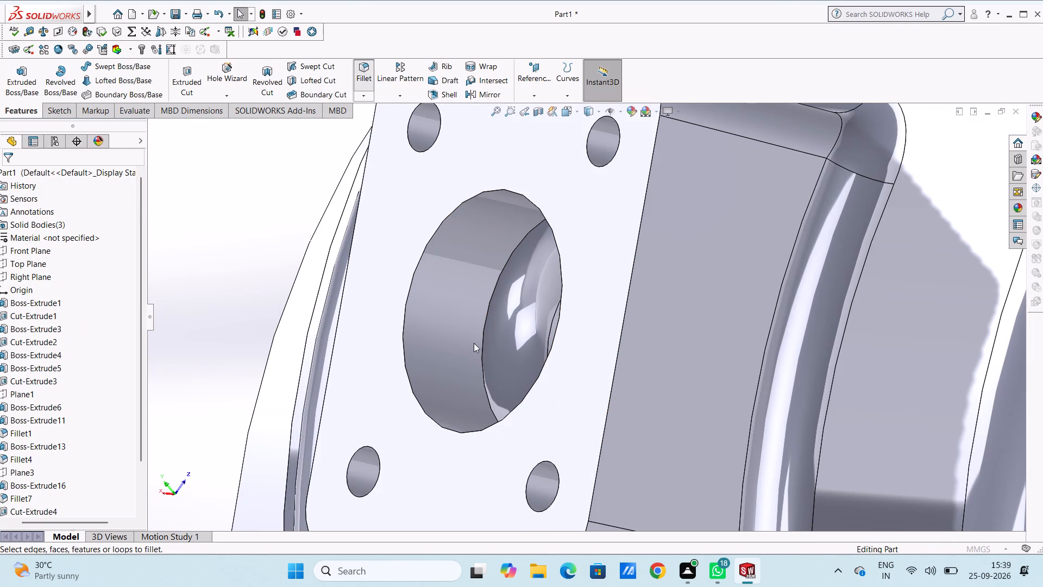
pyautogui.scroll(-5, 474, 343)
pyautogui.click(394, 315)
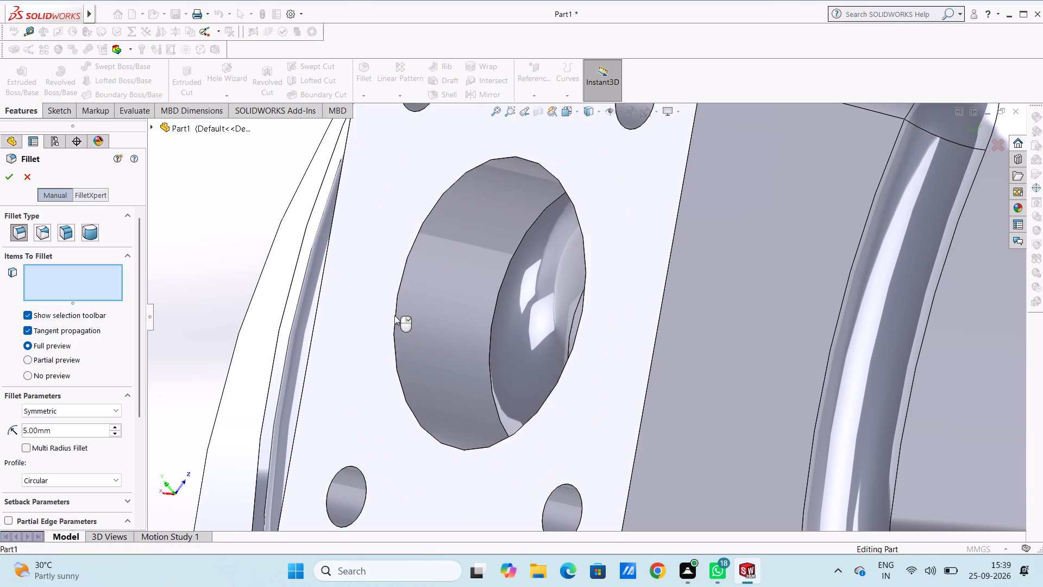
pyautogui.press('1')
pyautogui.press('Return')
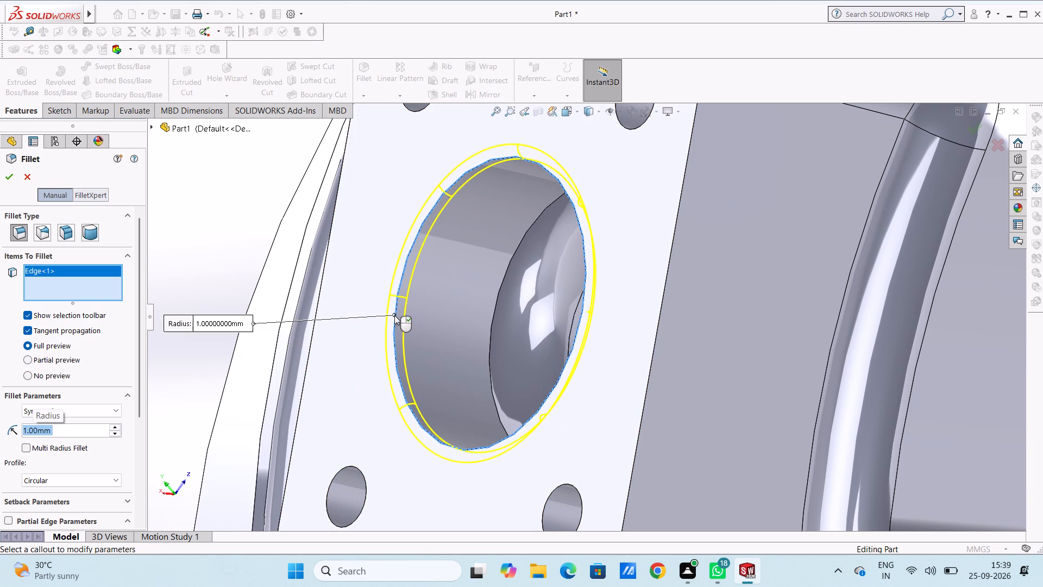
pyautogui.click(7, 177)
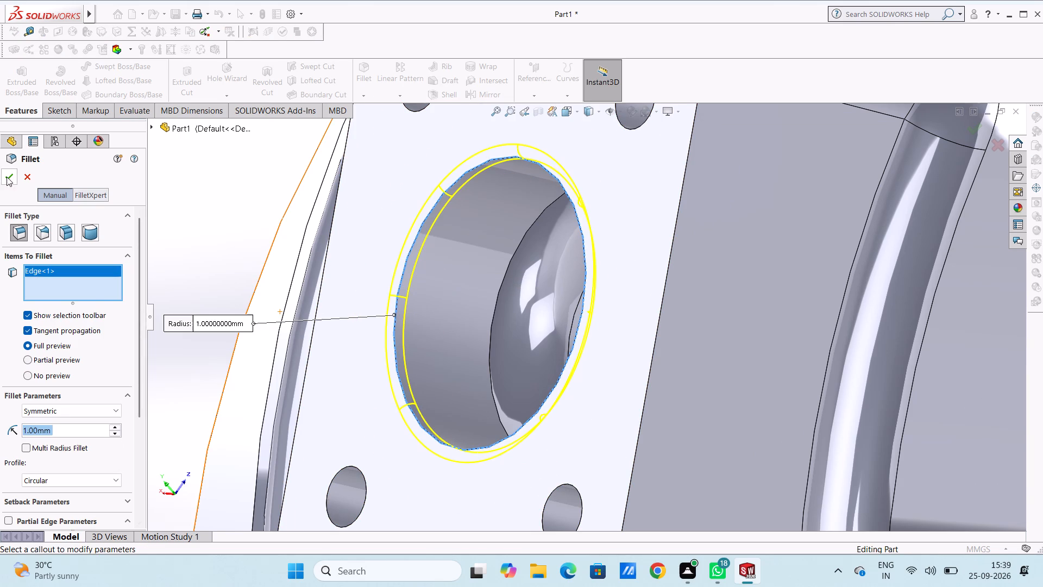
# Examine the whole housing from all sides, including the base plate's underside and the holes inside the cover.
pyautogui.scroll(8, 256, 245)
pyautogui.moveTo(291, 261); pyautogui.dragTo(356, 264, button='middle')
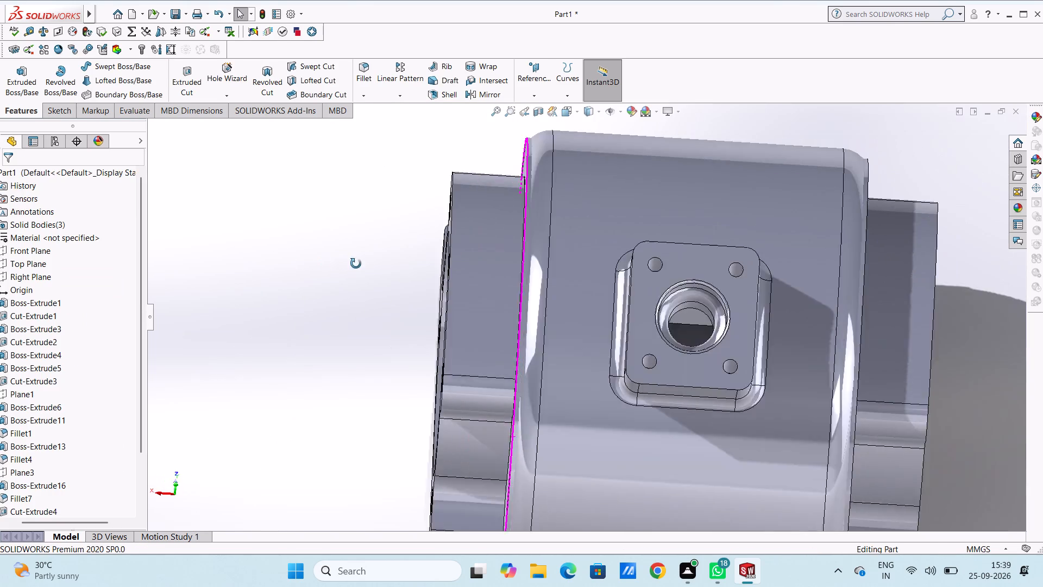
pyautogui.moveTo(356, 264); pyautogui.dragTo(441, 282, button='middle')
pyautogui.scroll(4, 460, 273)
pyautogui.moveTo(284, 276); pyautogui.dragTo(398, 320, button='middle')
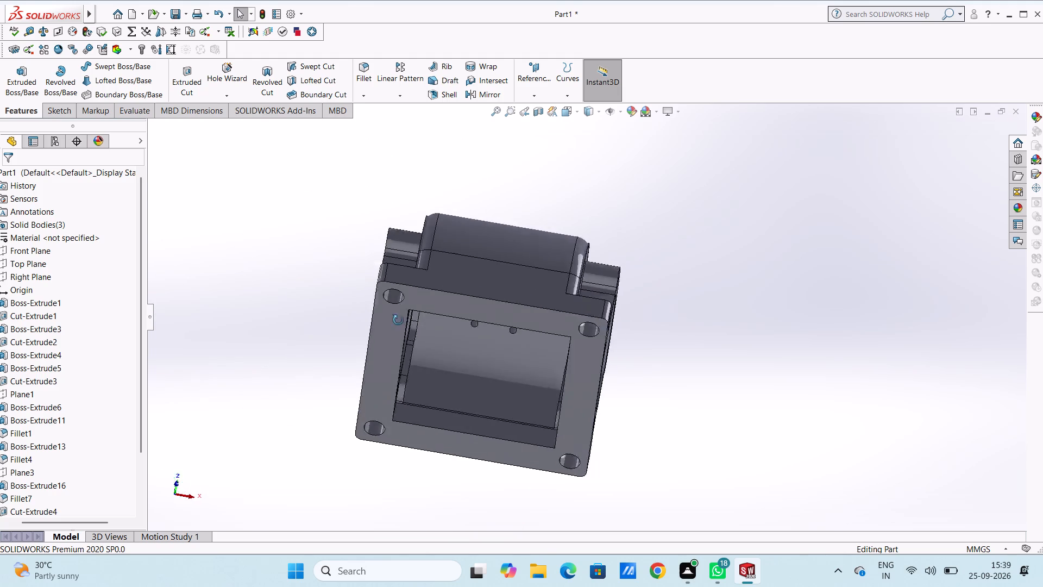
pyautogui.moveTo(398, 320); pyautogui.dragTo(401, 328, button='middle')
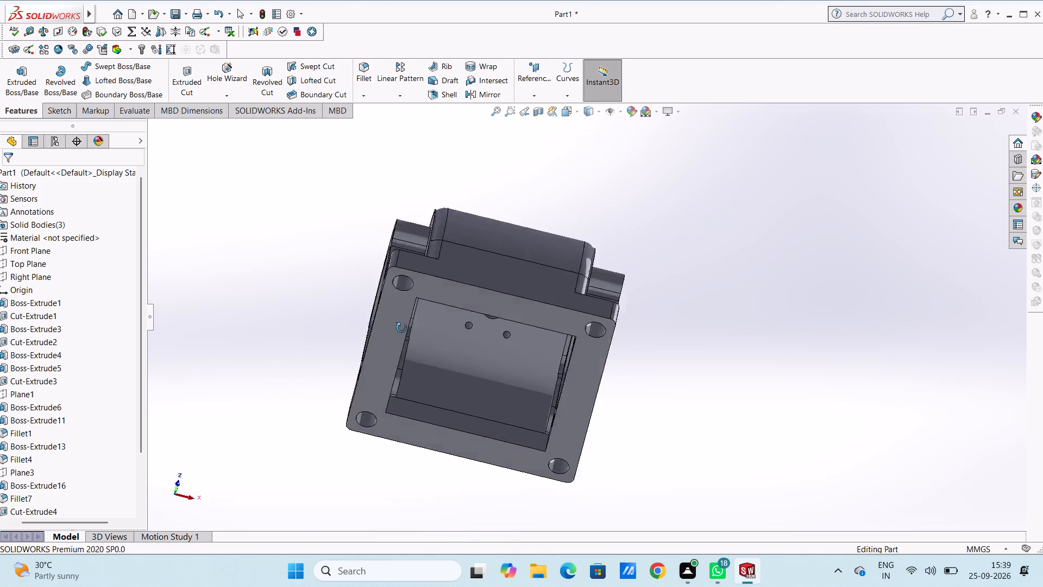
pyautogui.moveTo(401, 328); pyautogui.dragTo(308, 423, button='middle')
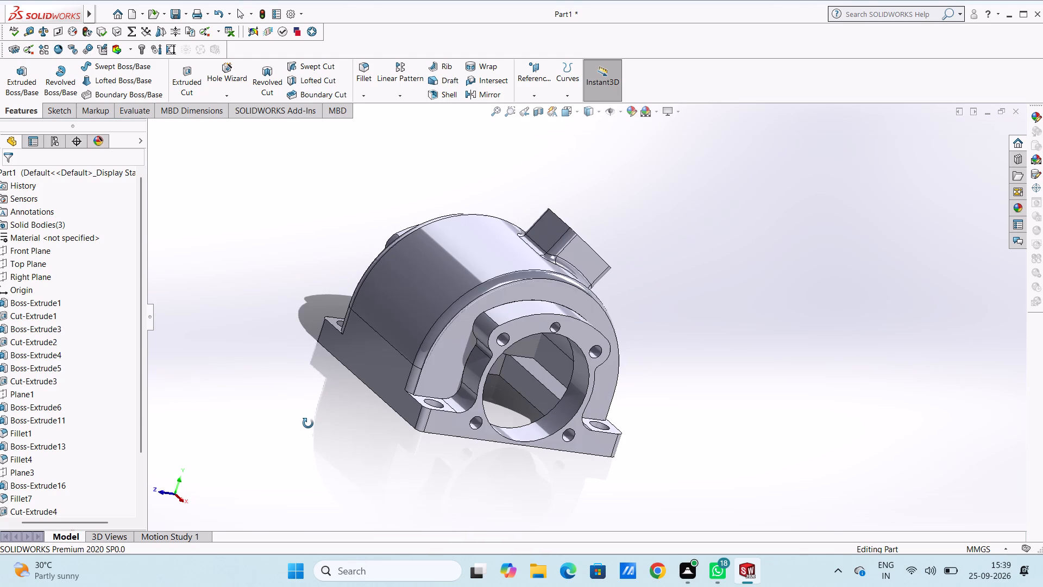
pyautogui.moveTo(308, 423); pyautogui.dragTo(293, 430, button='middle')
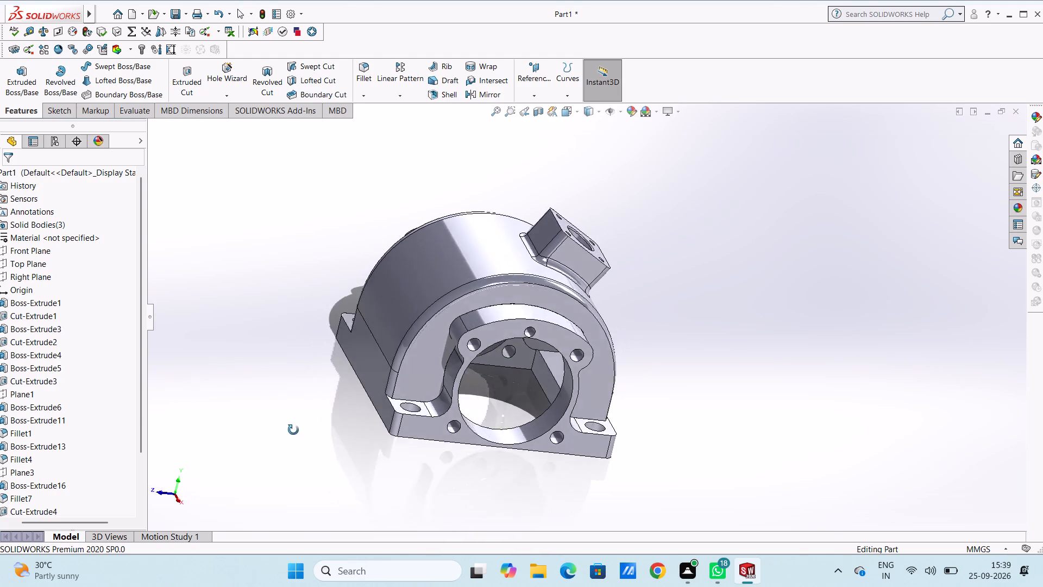
pyautogui.moveTo(293, 430); pyautogui.dragTo(300, 460, button='middle')
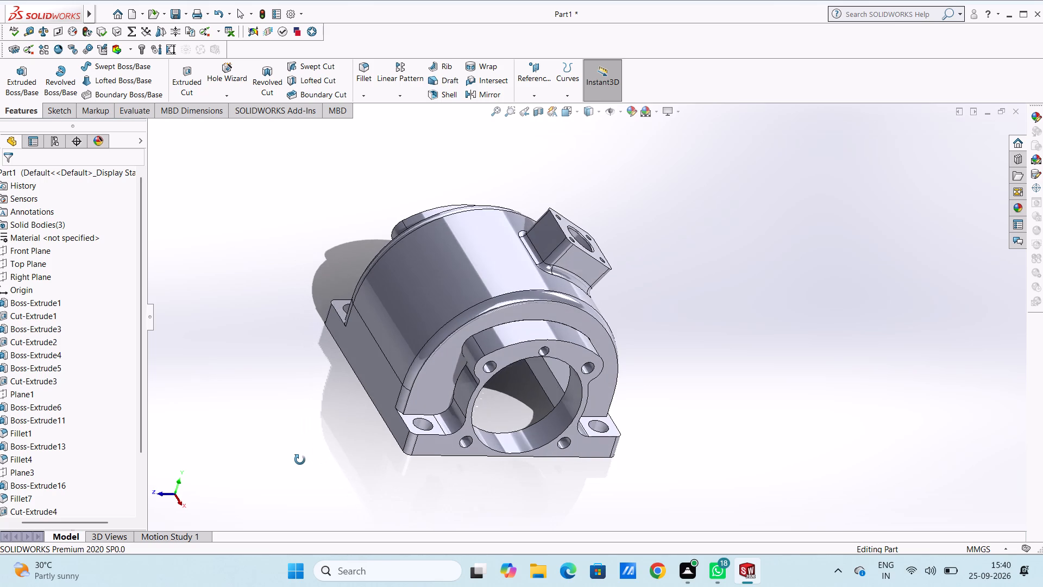
pyautogui.moveTo(300, 460); pyautogui.dragTo(365, 261, button='middle')
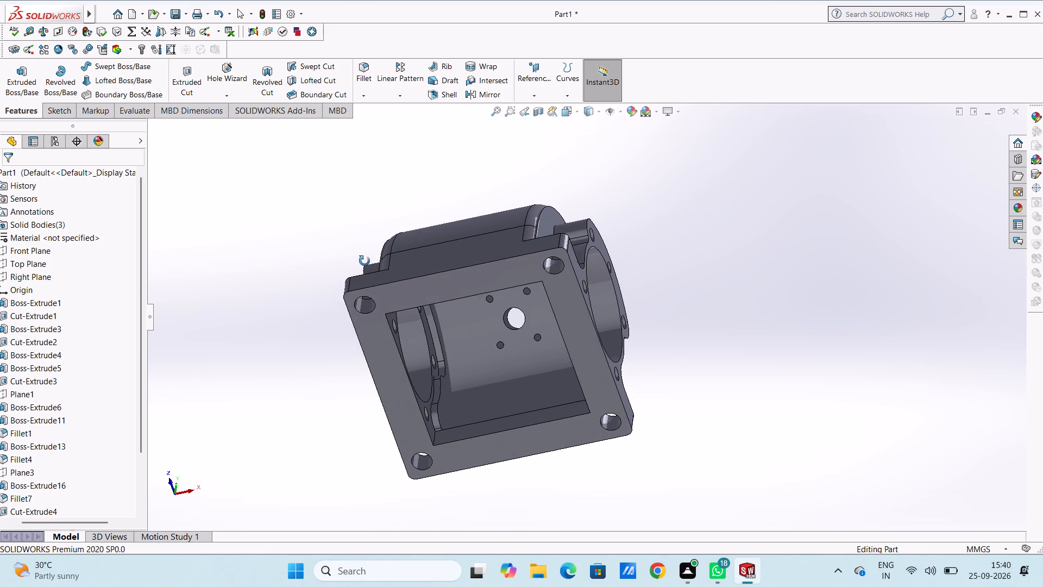
pyautogui.moveTo(365, 261); pyautogui.dragTo(382, 222, button='middle')
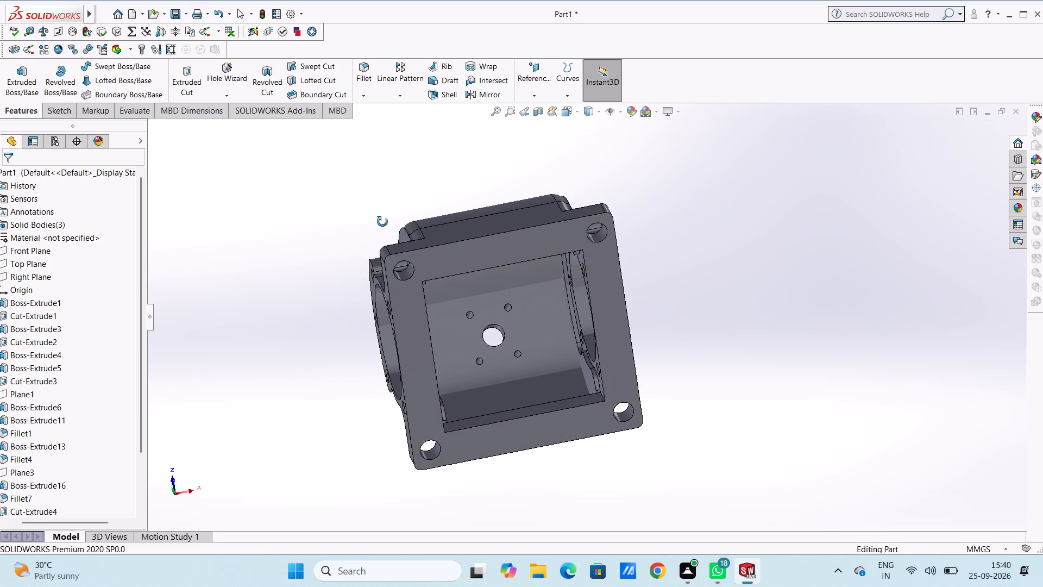
pyautogui.moveTo(382, 222); pyautogui.dragTo(424, 260, button='middle')
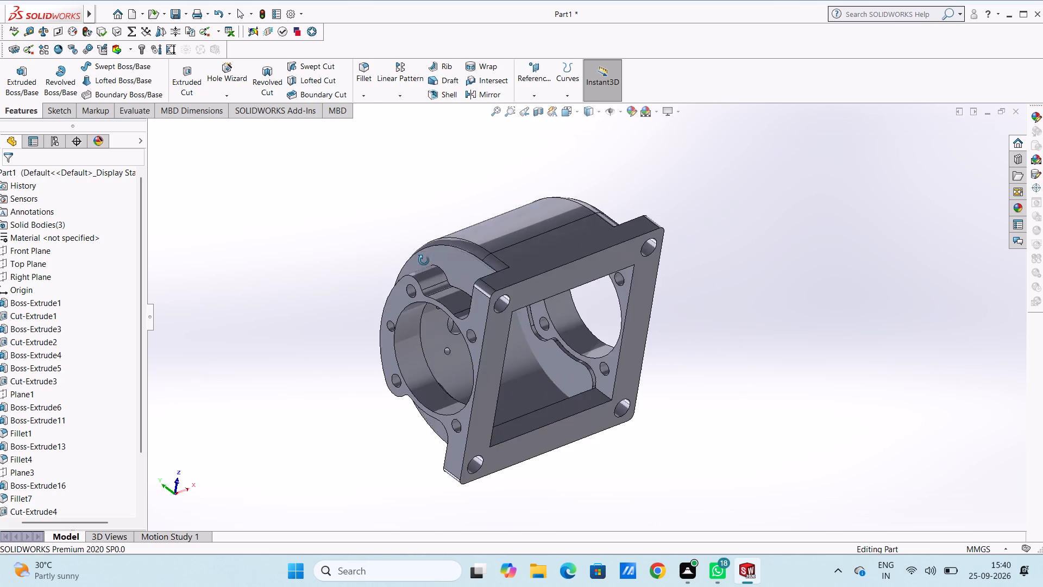
pyautogui.moveTo(424, 260); pyautogui.dragTo(409, 206, button='middle')
pyautogui.moveTo(404, 334); pyautogui.dragTo(375, 304, button='middle')
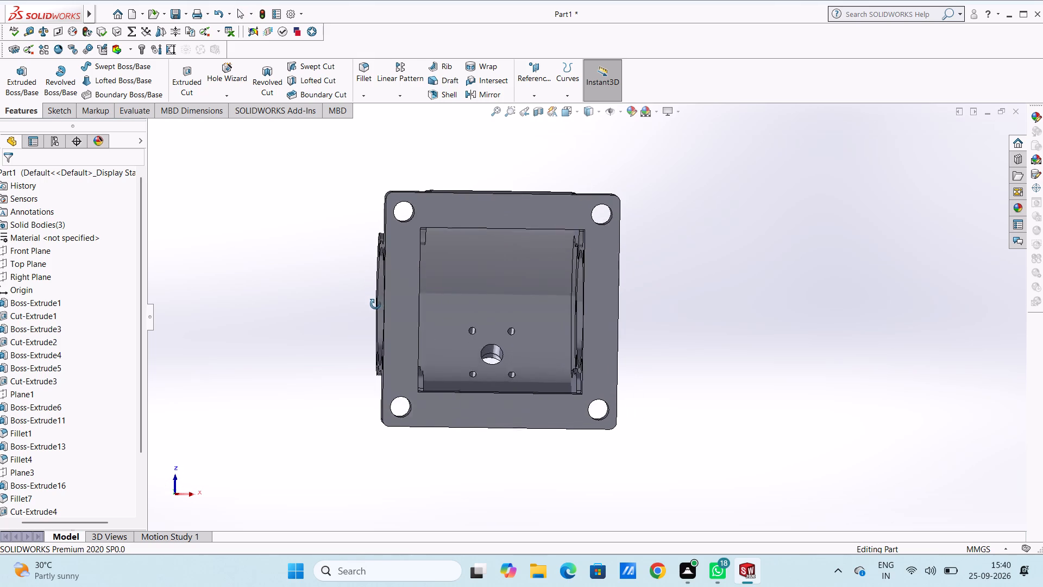
pyautogui.moveTo(375, 304); pyautogui.dragTo(375, 311, button='middle')
# Start a sketch on the base plate's underside and draw two 4 mm radius circles on opposite borders, each in line with the corner holes.
pyautogui.hotkey('ctrl', '6')
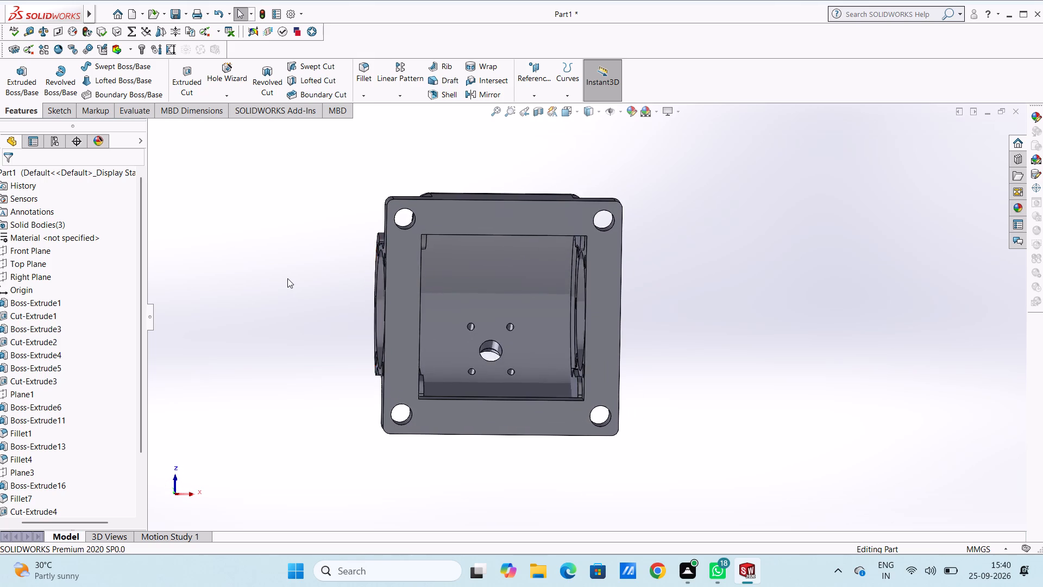
pyautogui.click(647, 158)
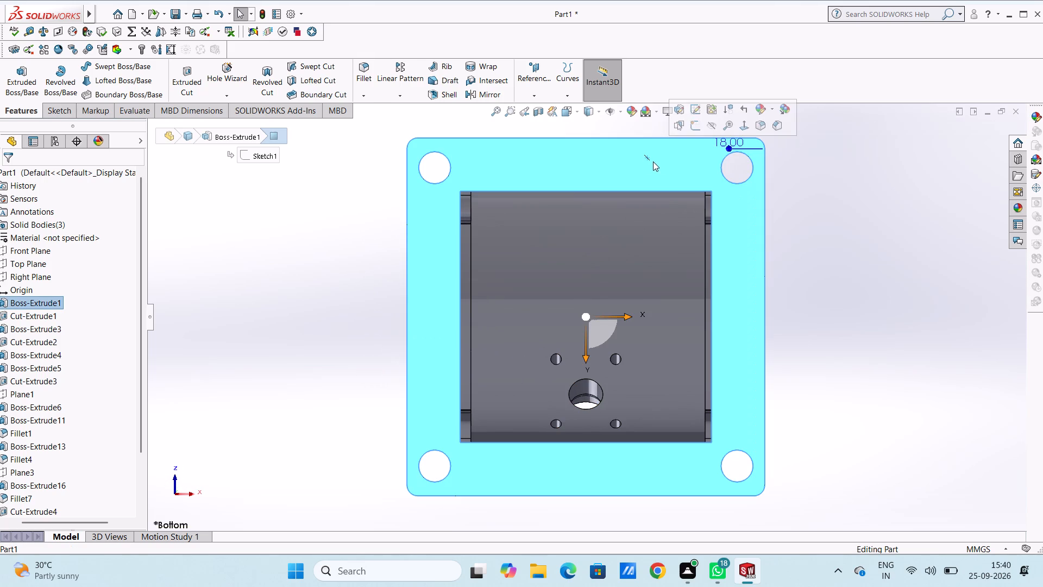
pyautogui.click(694, 128)
pyautogui.click(252, 286)
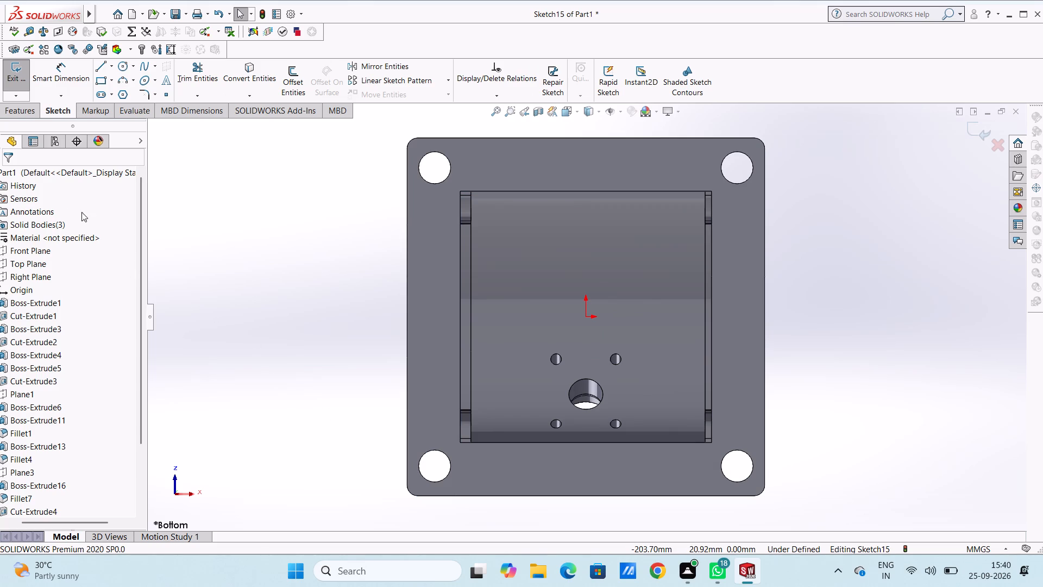
pyautogui.click(121, 61)
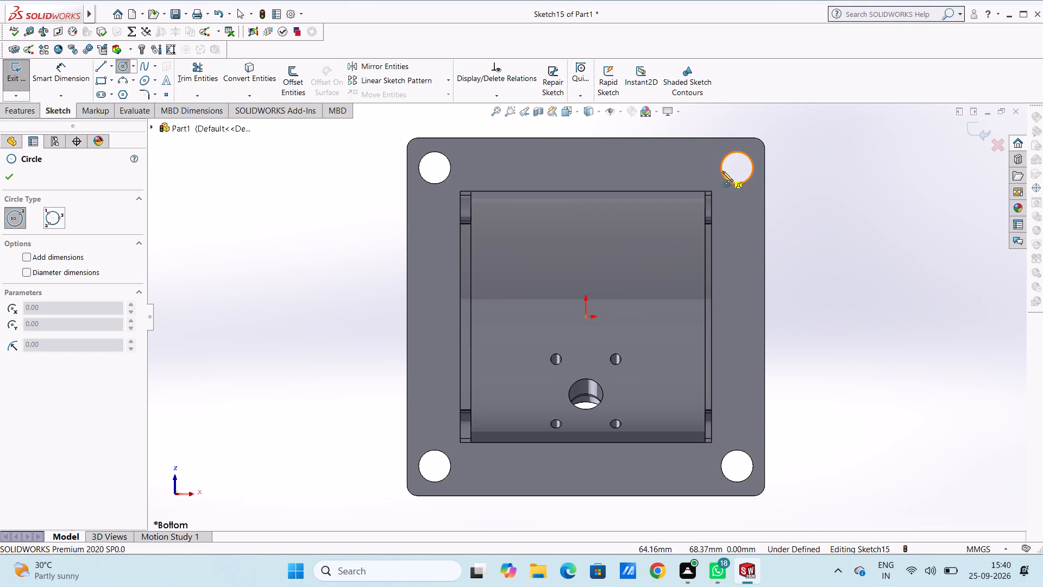
pyautogui.click(665, 169)
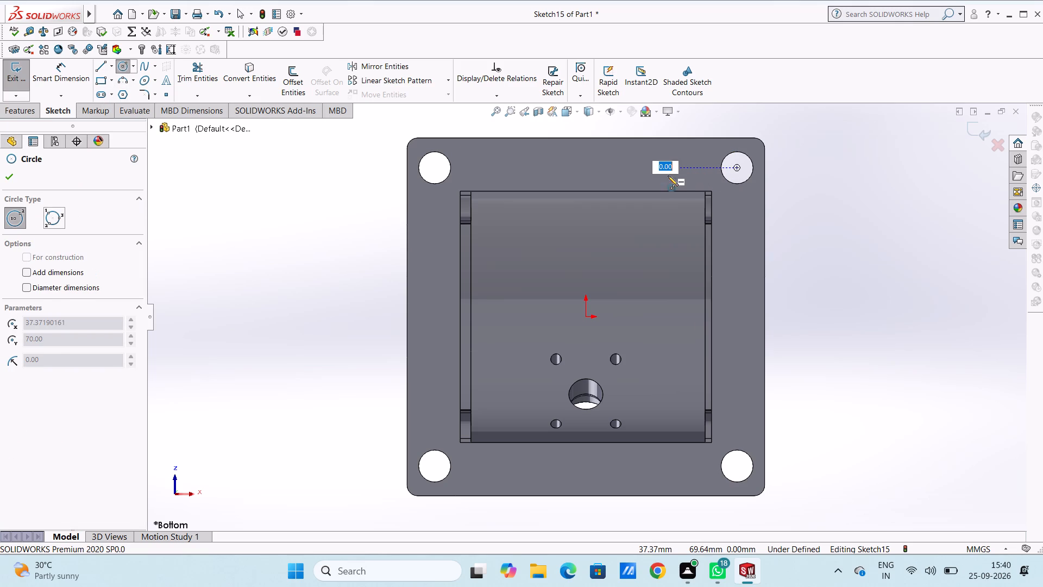
pyautogui.press('4')
pyautogui.press('Return')
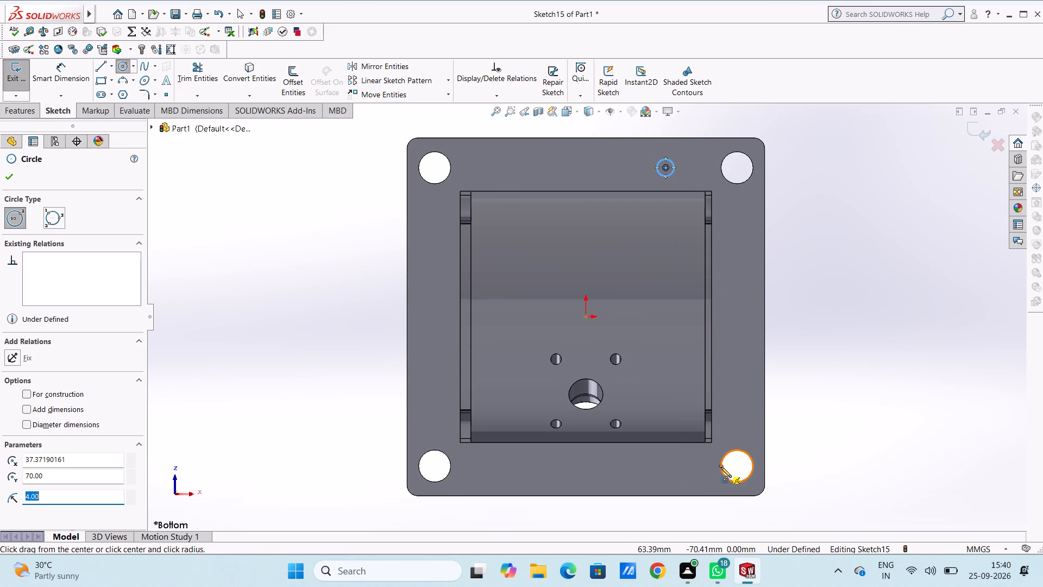
pyautogui.click(673, 468)
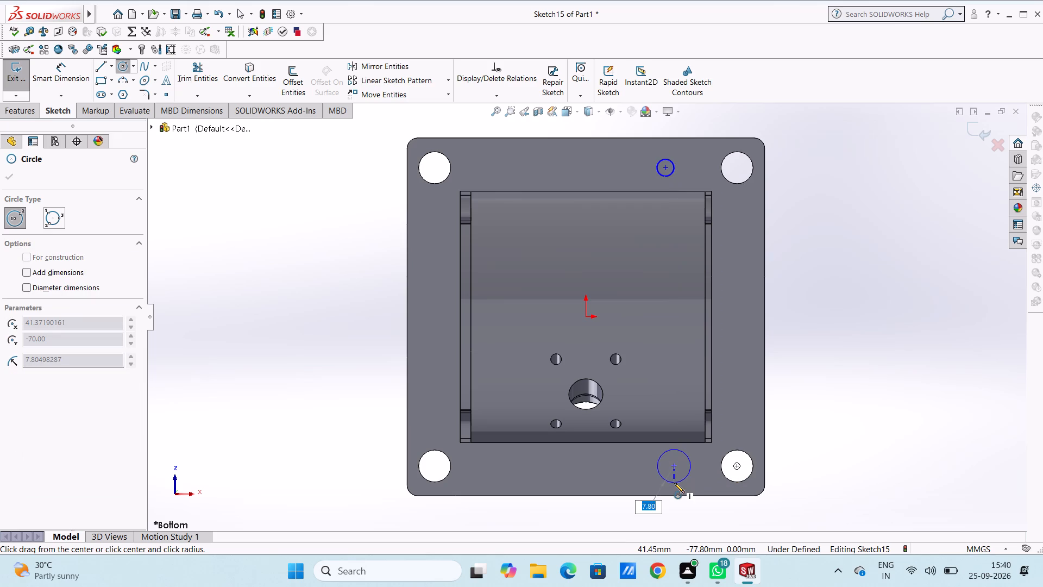
pyautogui.press('4')
pyautogui.press('Return')
pyautogui.press('Escape')
pyautogui.press('Escape')
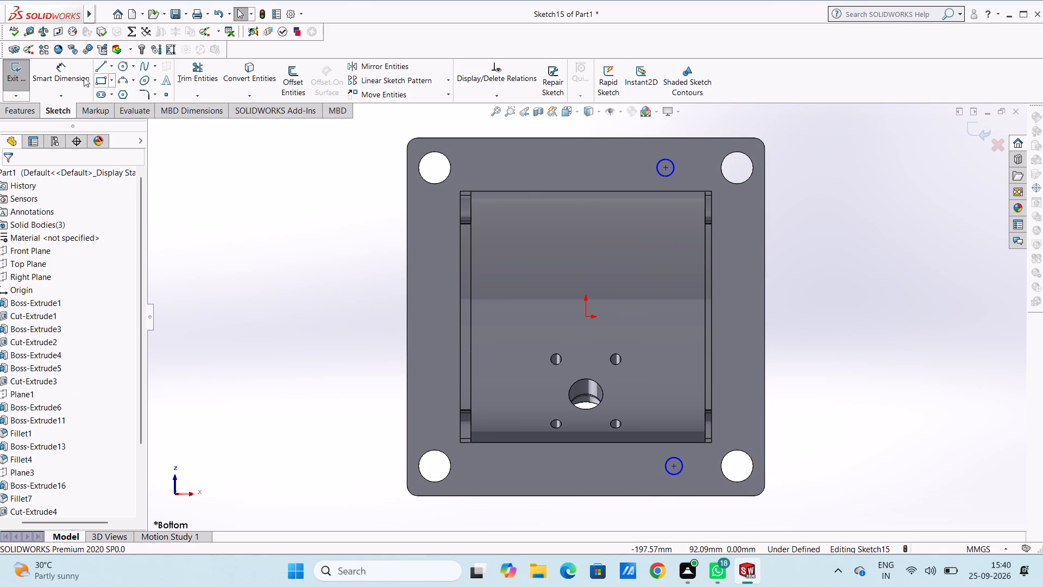
# Dimension the circle on the border farther from the tilted block's hole with an 8 mm diameter.
pyautogui.click(46, 73)
pyautogui.click(673, 174)
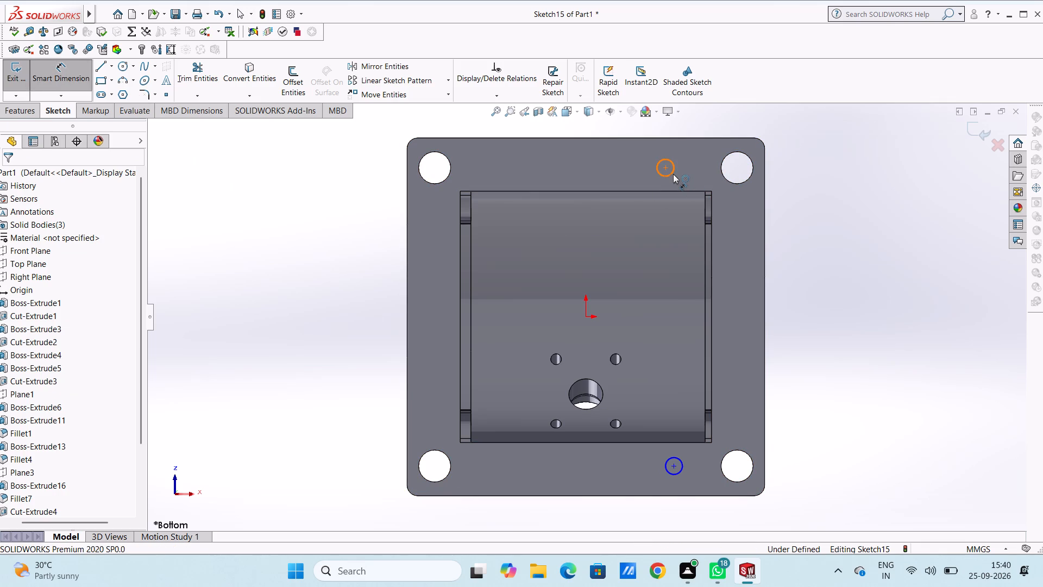
pyautogui.click(941, 349)
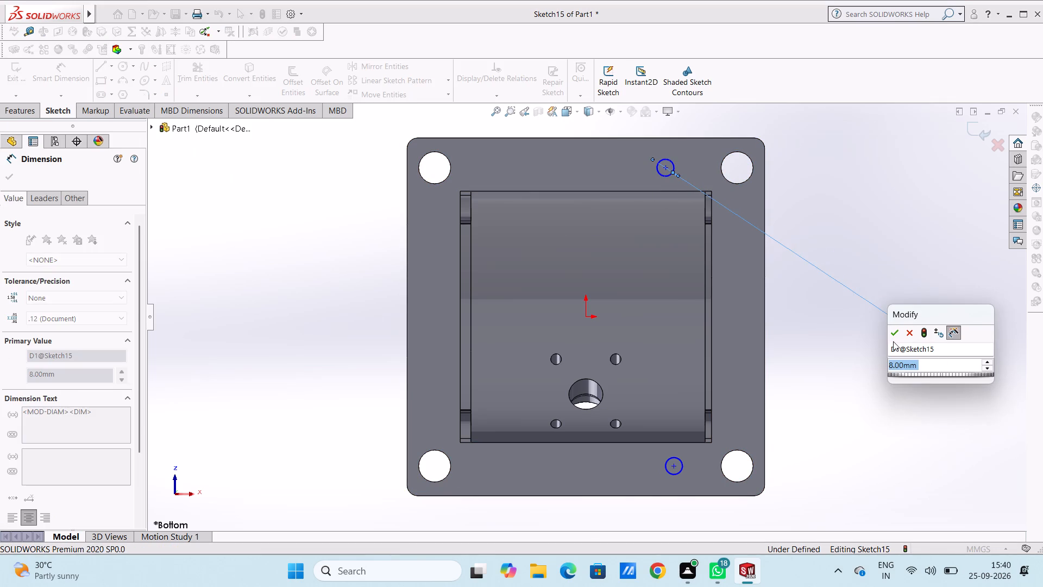
pyautogui.click(894, 335)
pyautogui.click(828, 354)
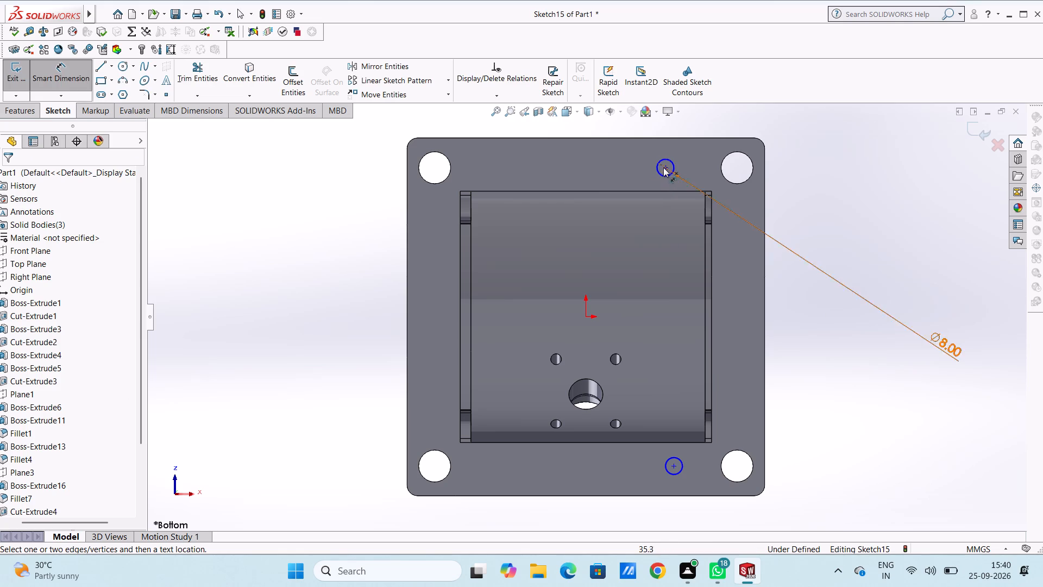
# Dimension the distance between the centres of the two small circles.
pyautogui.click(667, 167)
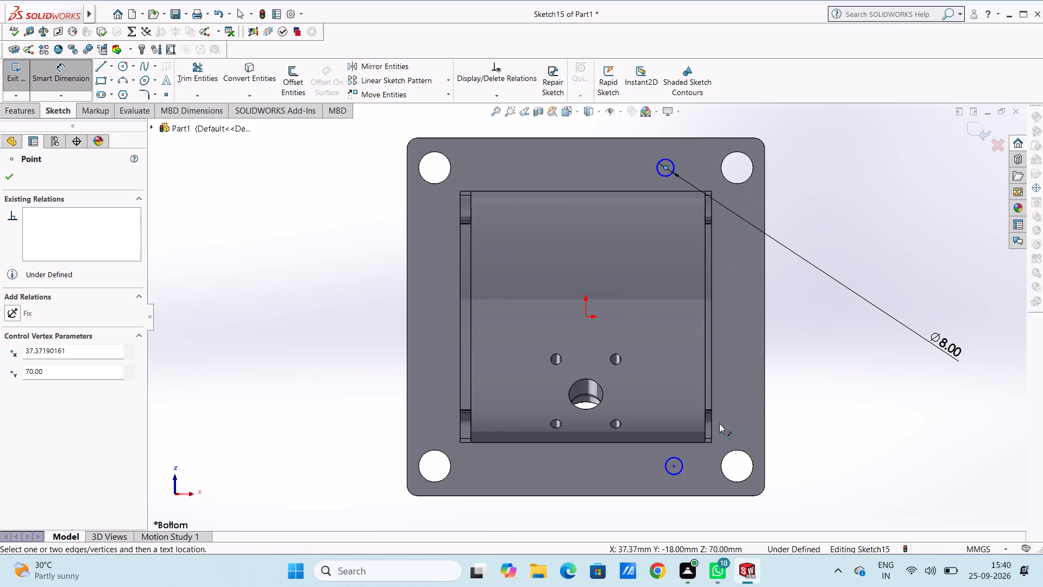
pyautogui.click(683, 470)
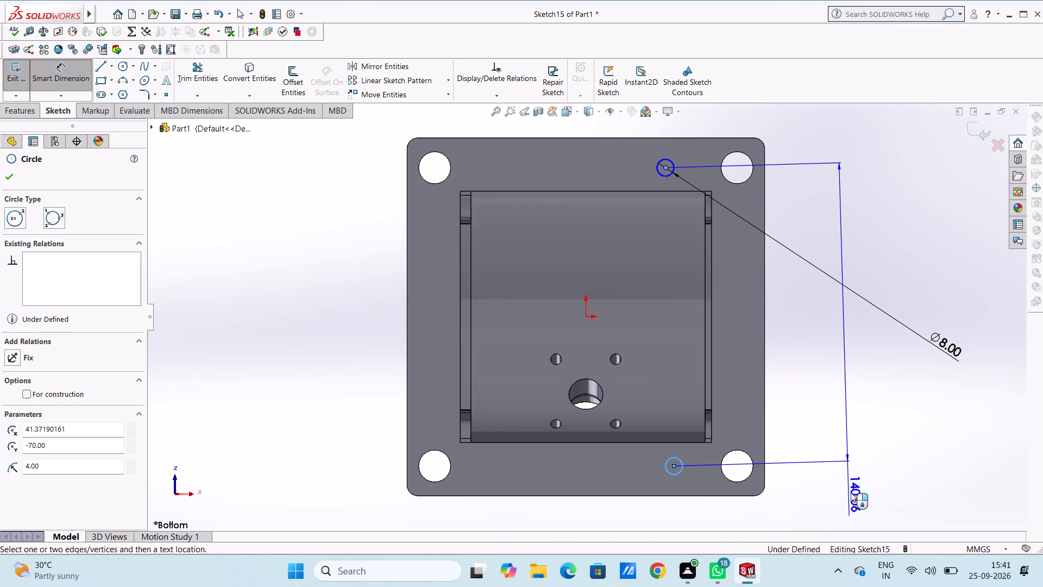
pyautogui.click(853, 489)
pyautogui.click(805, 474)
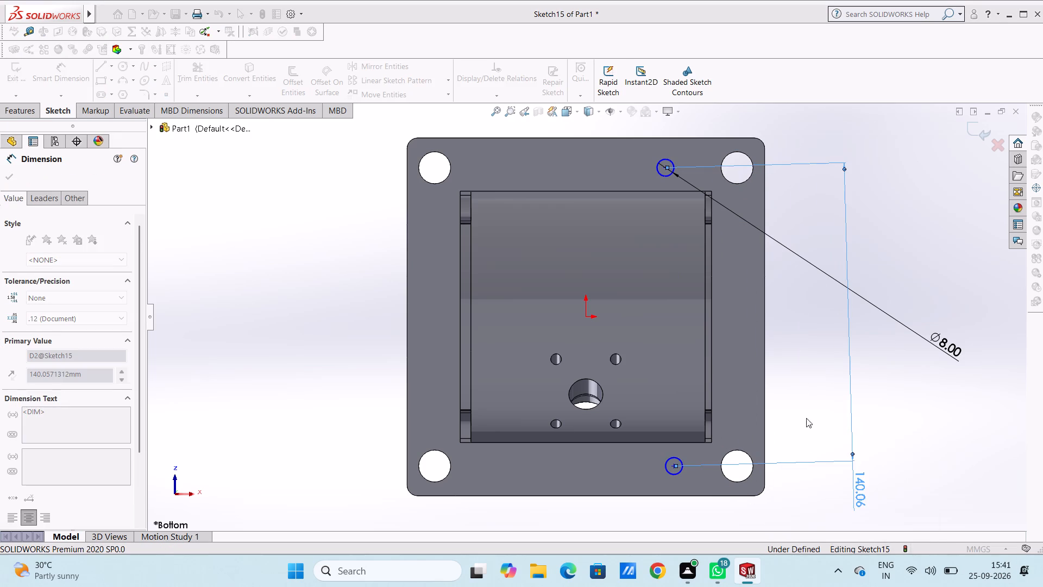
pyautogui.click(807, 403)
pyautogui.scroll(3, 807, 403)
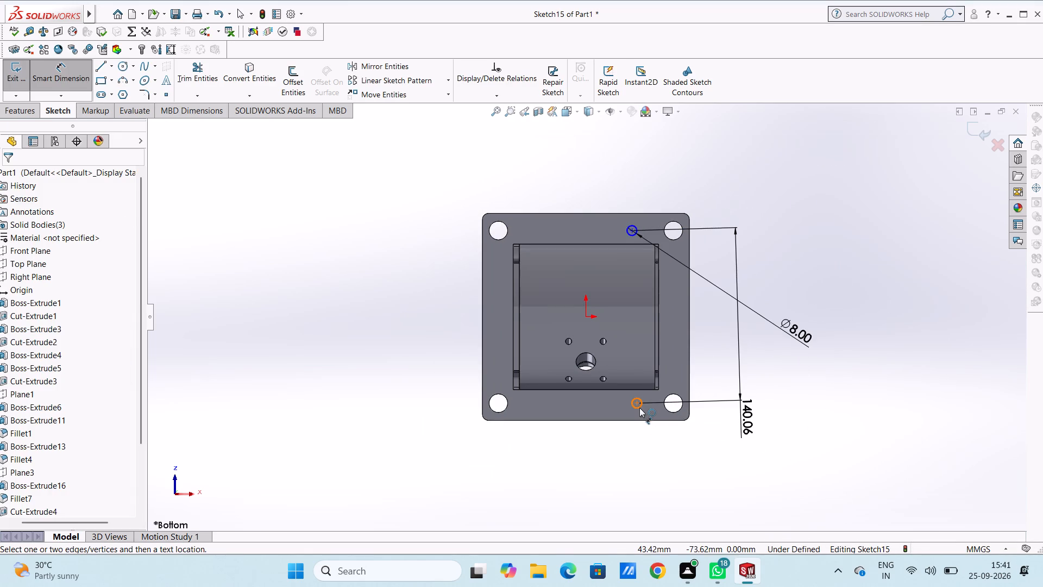
# Dimension the circle on the border nearer the tilted block's hole with an 8 mm diameter.
pyautogui.click(639, 407)
pyautogui.click(706, 478)
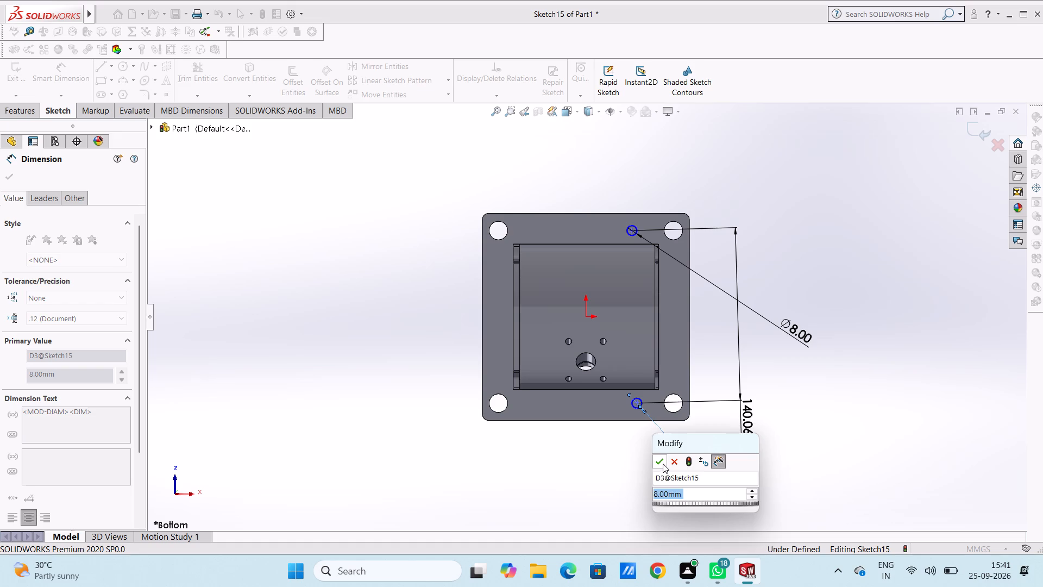
pyautogui.click(661, 463)
pyautogui.click(603, 477)
# Dimension that circle's centre 50 mm from the base plate's nearest outer side edge.
pyautogui.scroll(-5, 663, 420)
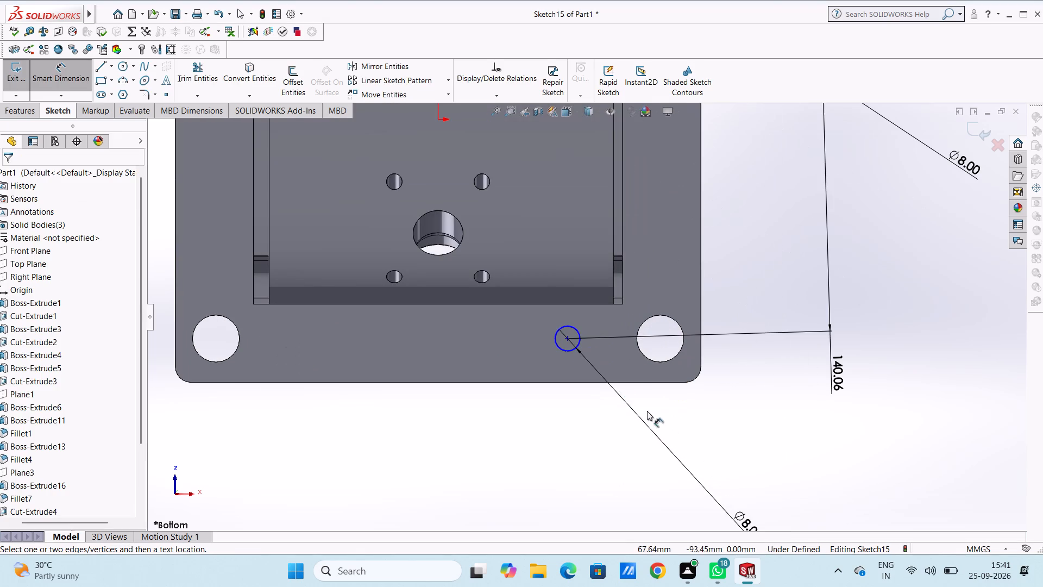
pyautogui.click(569, 340)
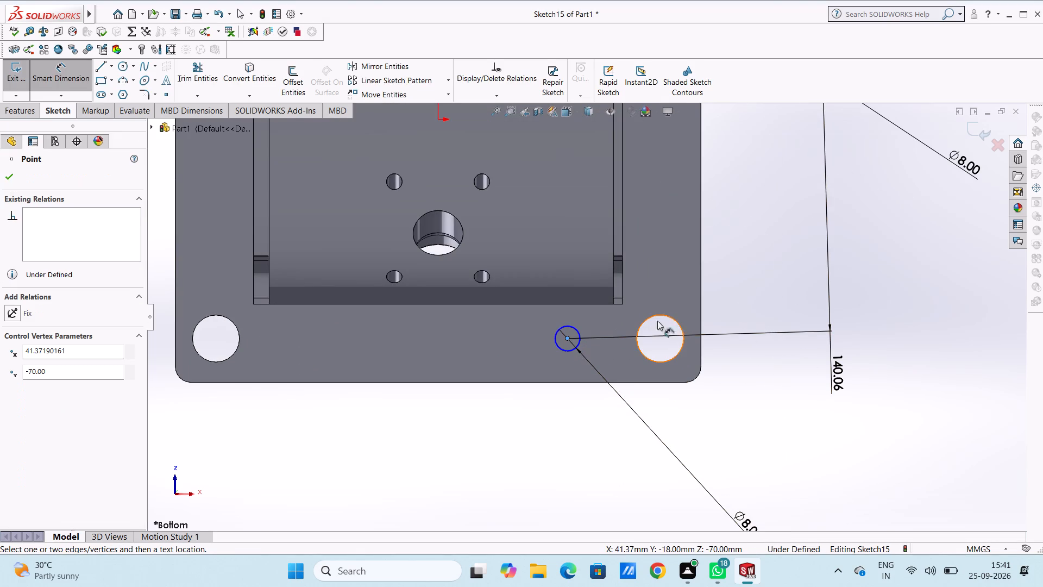
pyautogui.click(700, 304)
pyautogui.scroll(3, 692, 436)
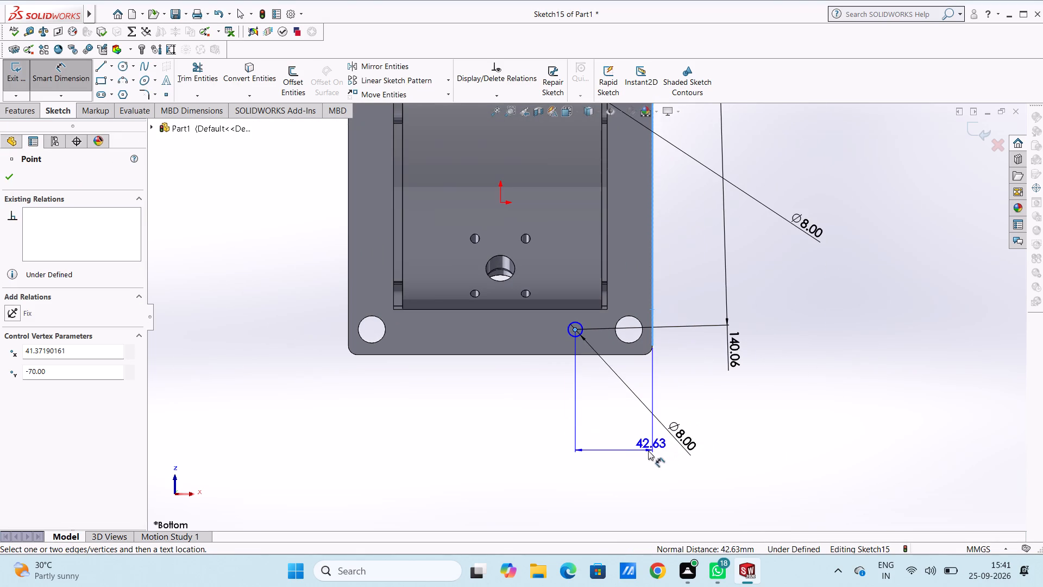
pyautogui.click(627, 455)
pyautogui.write('50')
pyautogui.press('Return')
pyautogui.click(501, 432)
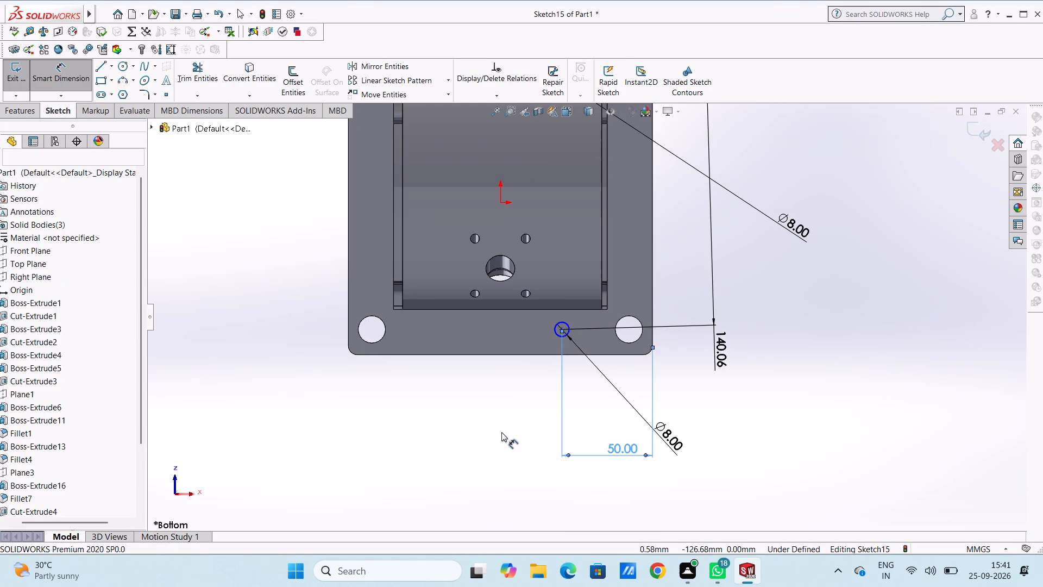
# Dimension the same circle's centre 12.5 mm from the adjacent edge of the plate's central opening.
pyautogui.click(562, 310)
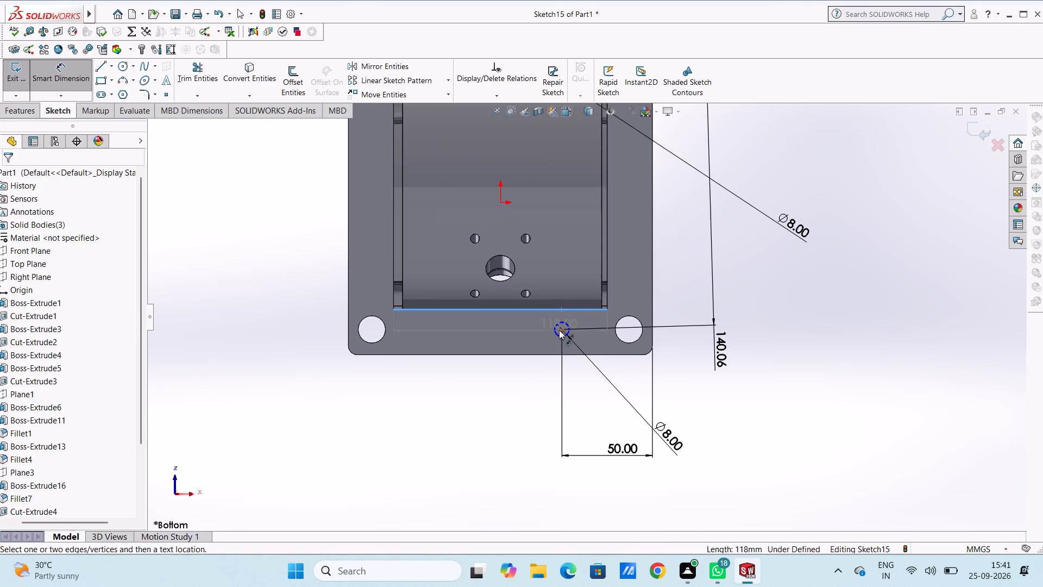
pyautogui.click(559, 329)
pyautogui.click(857, 336)
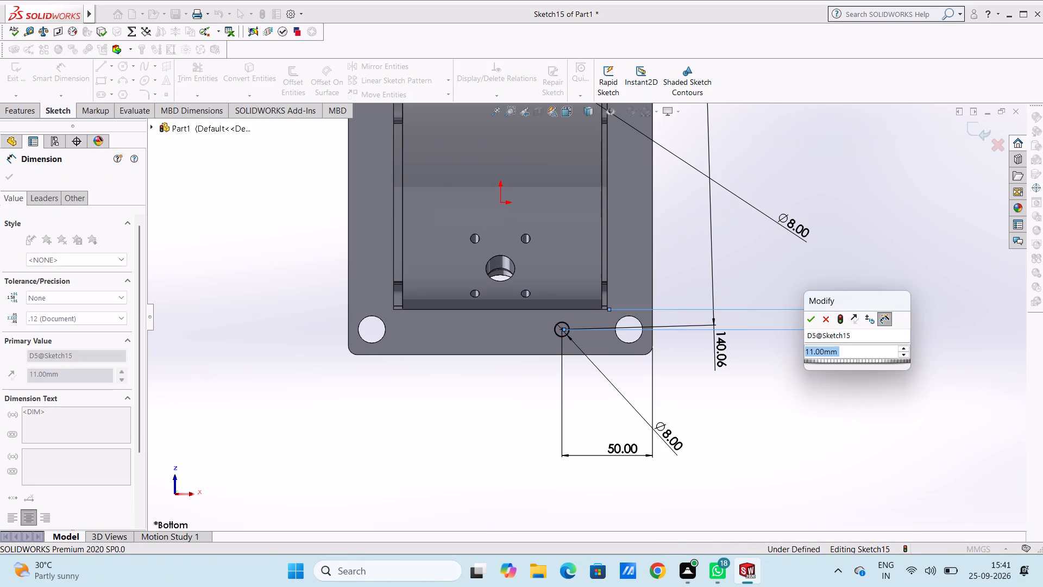
pyautogui.write('12.5')
pyautogui.press('Return')
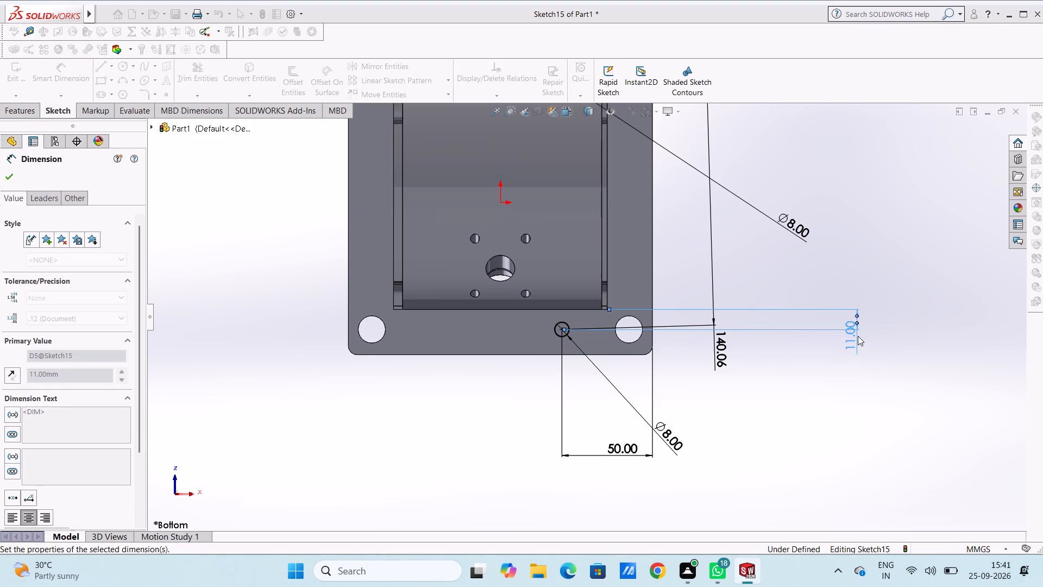
pyautogui.click(814, 285)
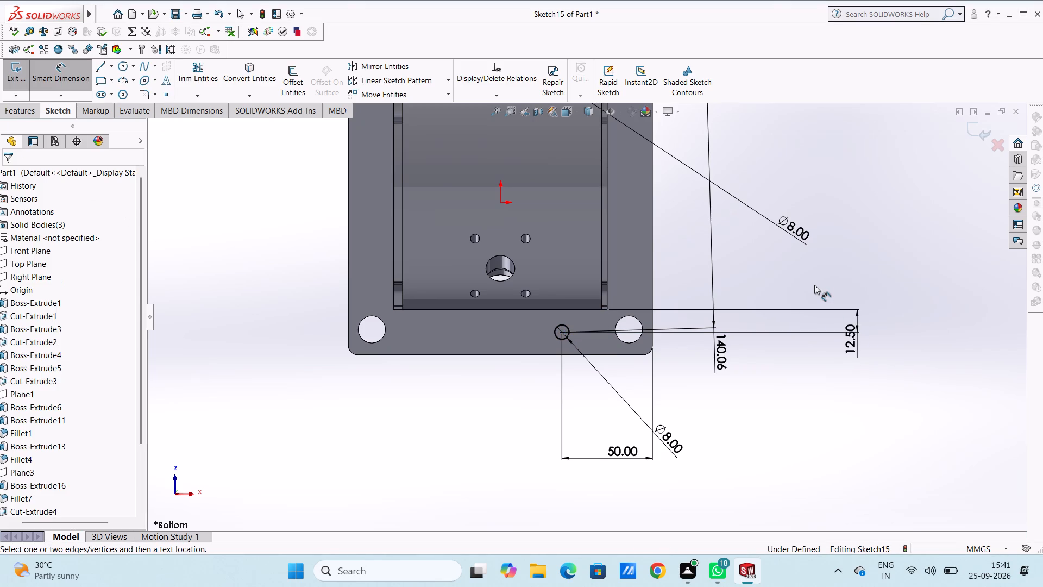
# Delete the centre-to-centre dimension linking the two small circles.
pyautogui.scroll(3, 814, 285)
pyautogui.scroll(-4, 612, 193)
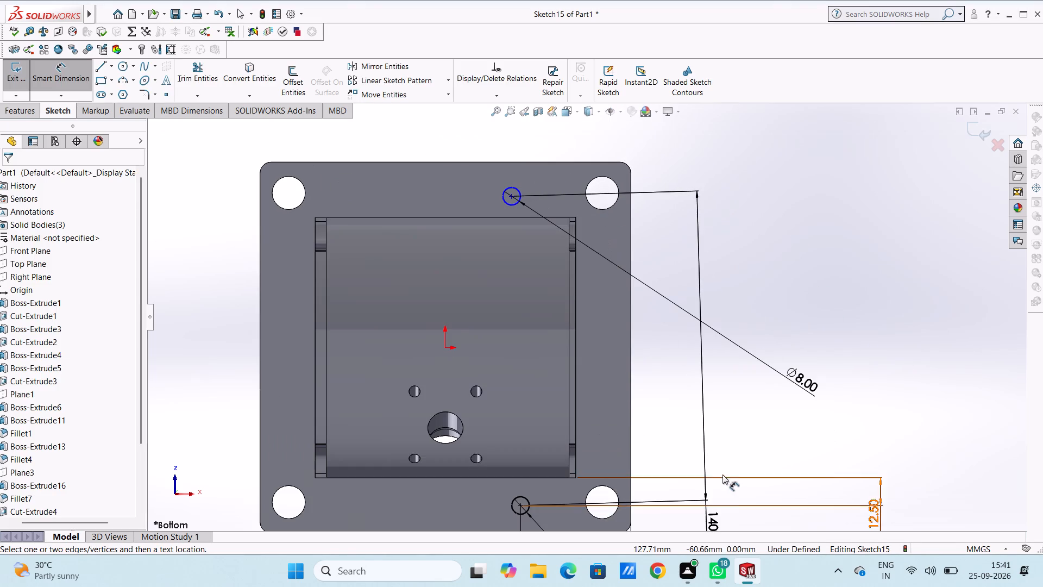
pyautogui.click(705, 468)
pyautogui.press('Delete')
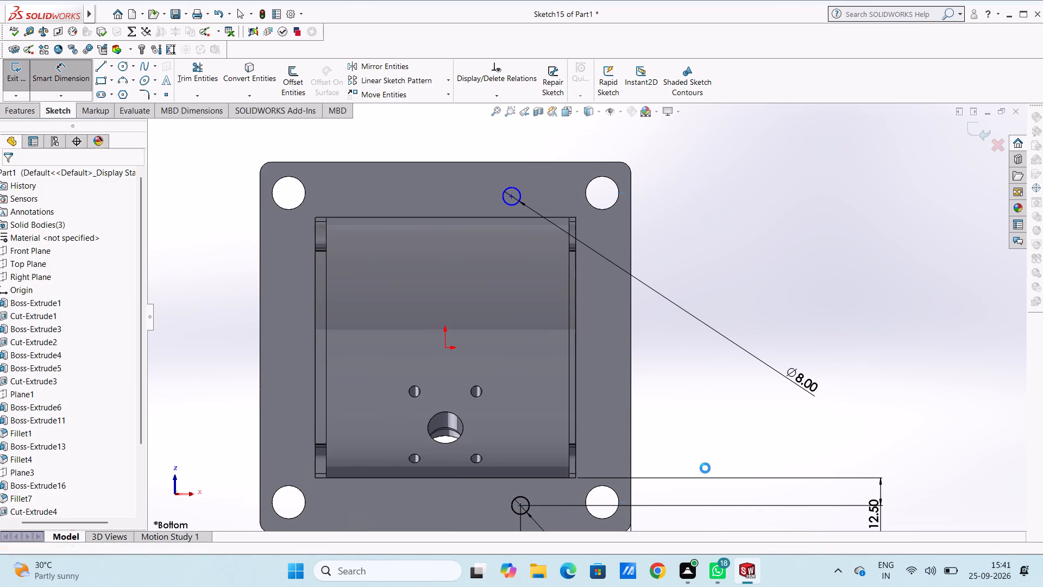
# Dimension the opposite circle's centre 50 mm from the same outer side edge of the base plate.
pyautogui.click(511, 194)
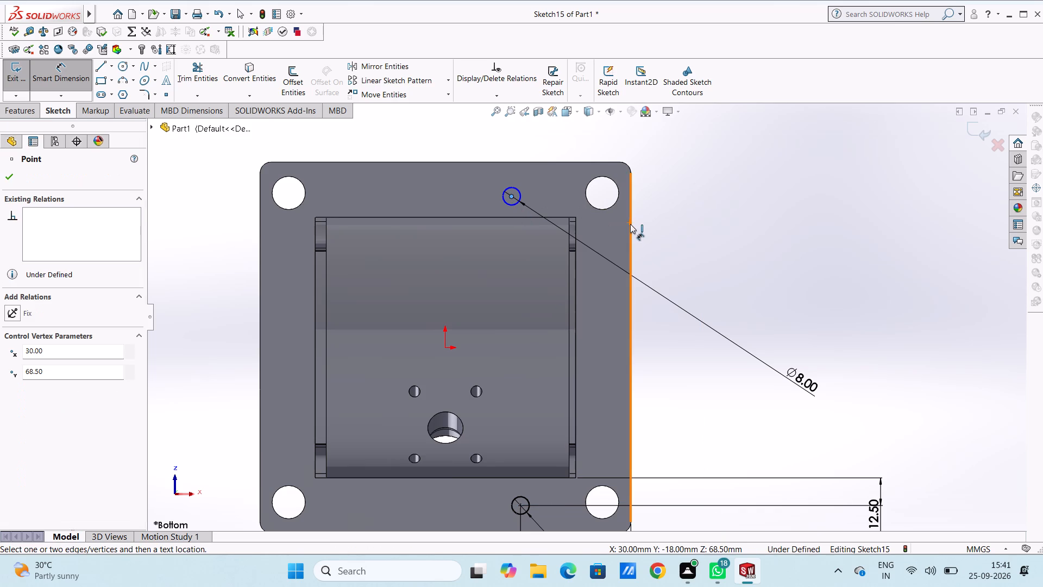
pyautogui.click(630, 224)
pyautogui.scroll(3, 614, 149)
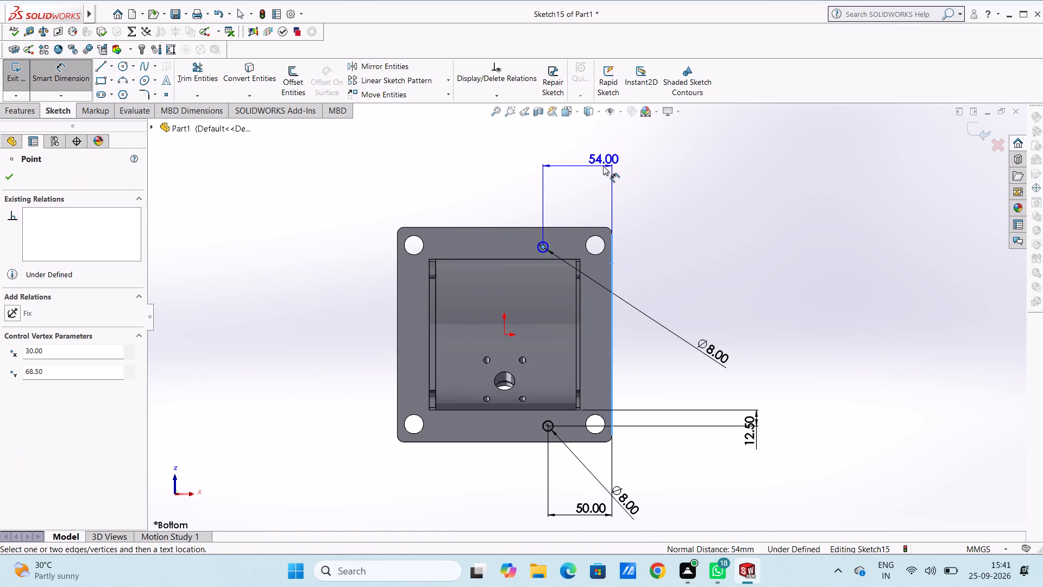
pyautogui.click(593, 162)
pyautogui.write('50')
pyautogui.press('Return')
pyautogui.click(484, 185)
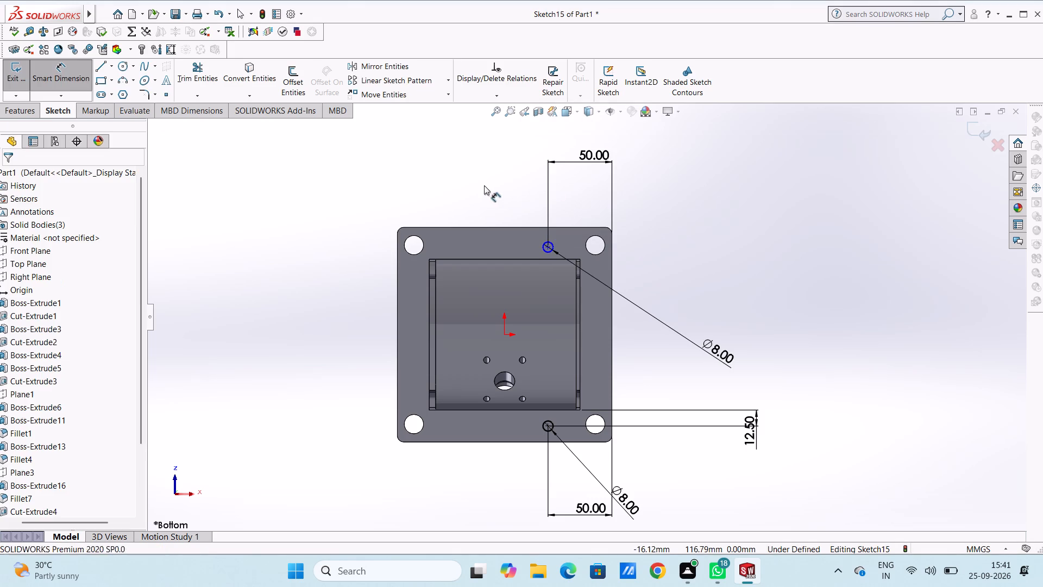
# Dimension the opposite circle's centre 12.5 mm from the outer edge of its own border on the base plate.
pyautogui.click(546, 247)
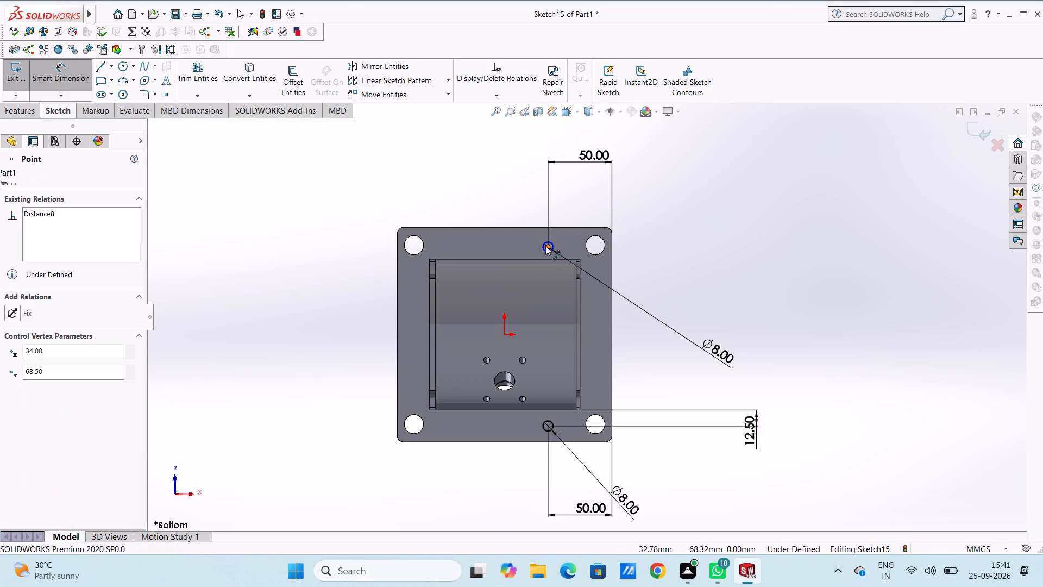
pyautogui.click(538, 226)
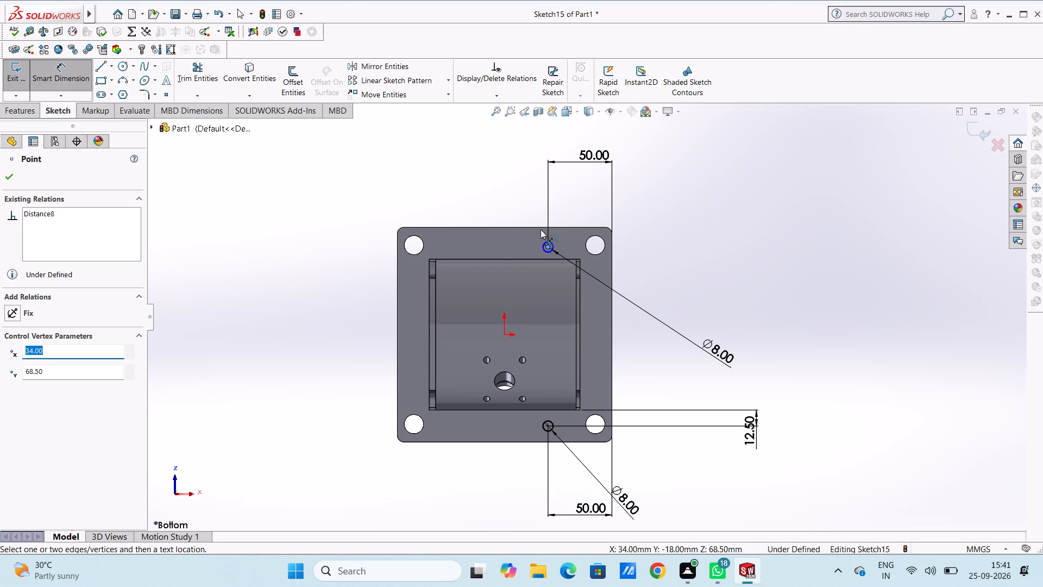
pyautogui.click(541, 228)
pyautogui.click(882, 251)
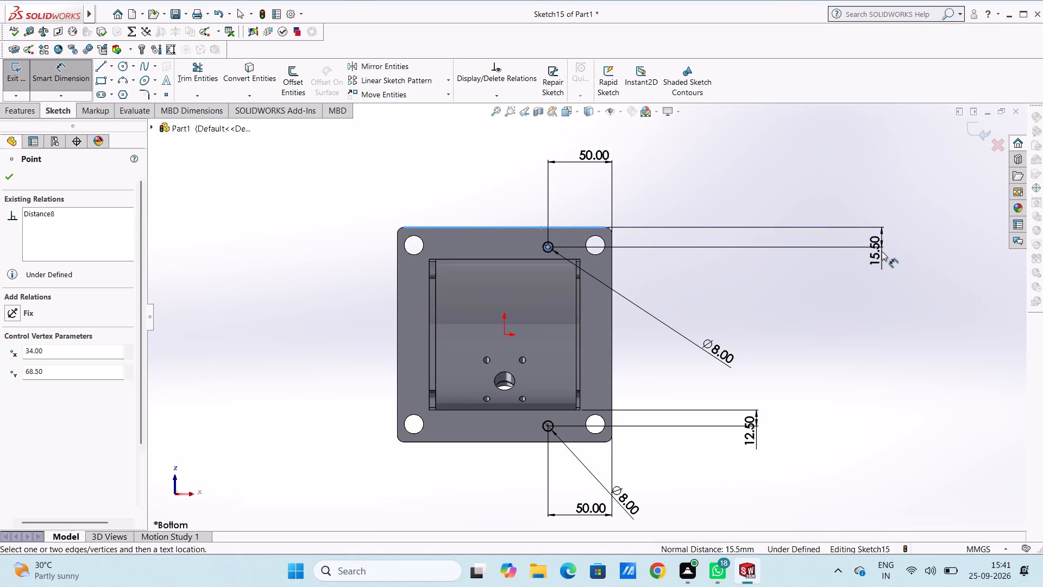
pyautogui.write('12.5')
pyautogui.press('Return')
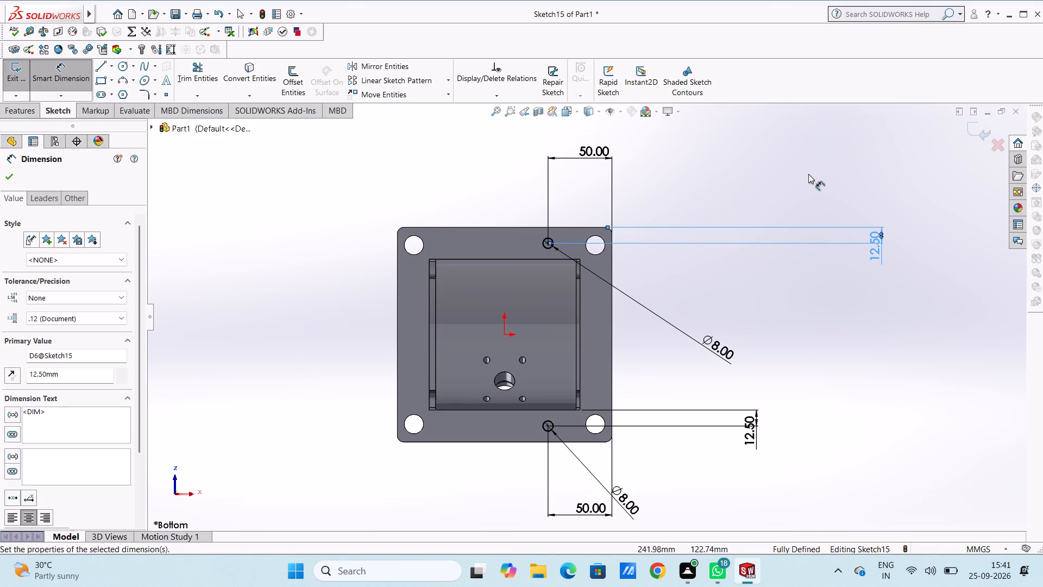
pyautogui.click(804, 178)
pyautogui.press('Escape')
pyautogui.press('Escape')
# Cut-extrude the two small circles 25 mm blind into the base plate from its underside.
pyautogui.scroll(1, 473, 216)
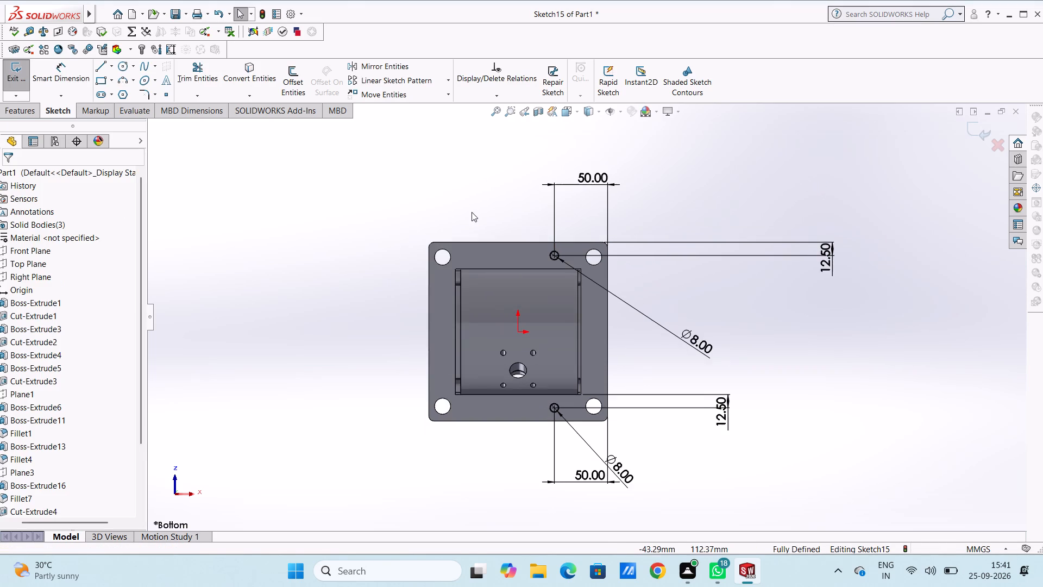
pyautogui.moveTo(472, 208); pyautogui.dragTo(550, 247, button='middle')
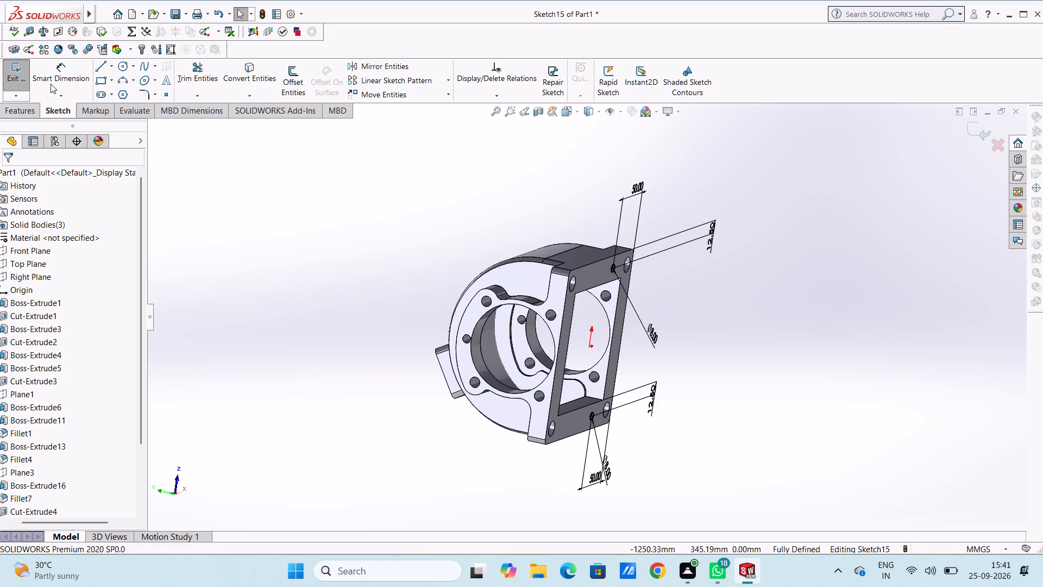
pyautogui.click(32, 111)
pyautogui.click(191, 74)
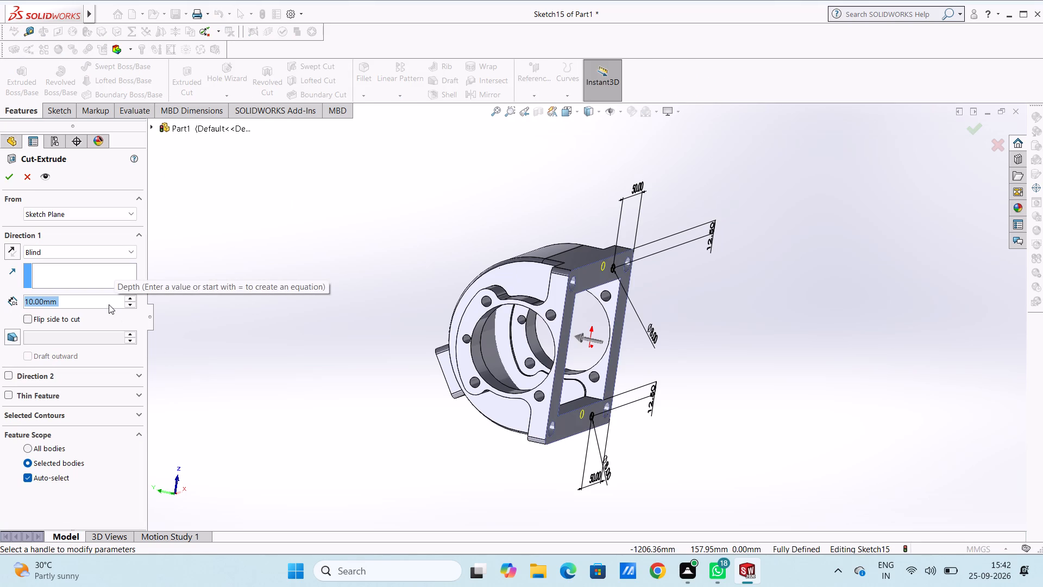
pyautogui.write('25')
pyautogui.press('Return')
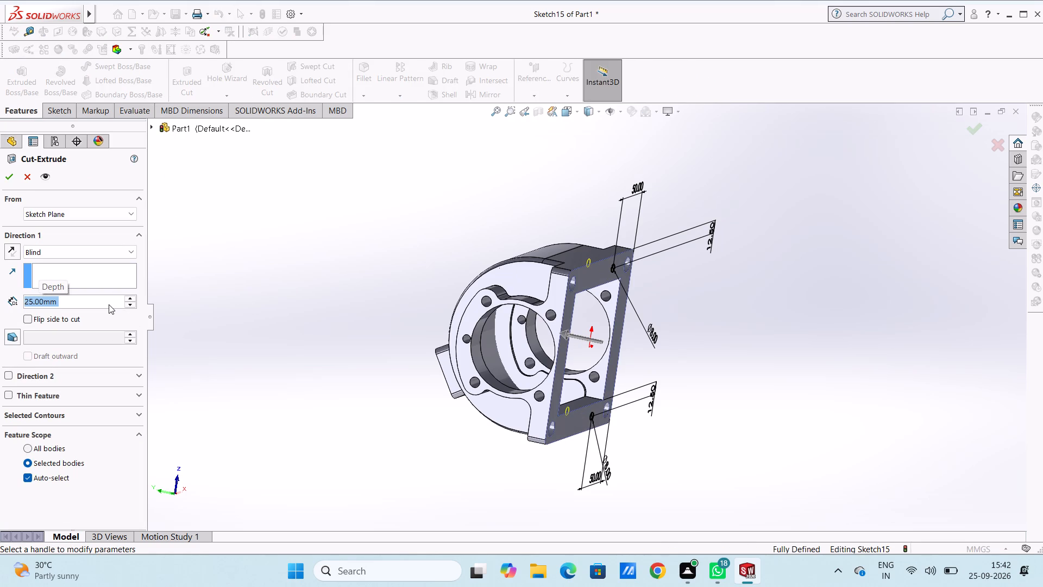
pyautogui.click(12, 178)
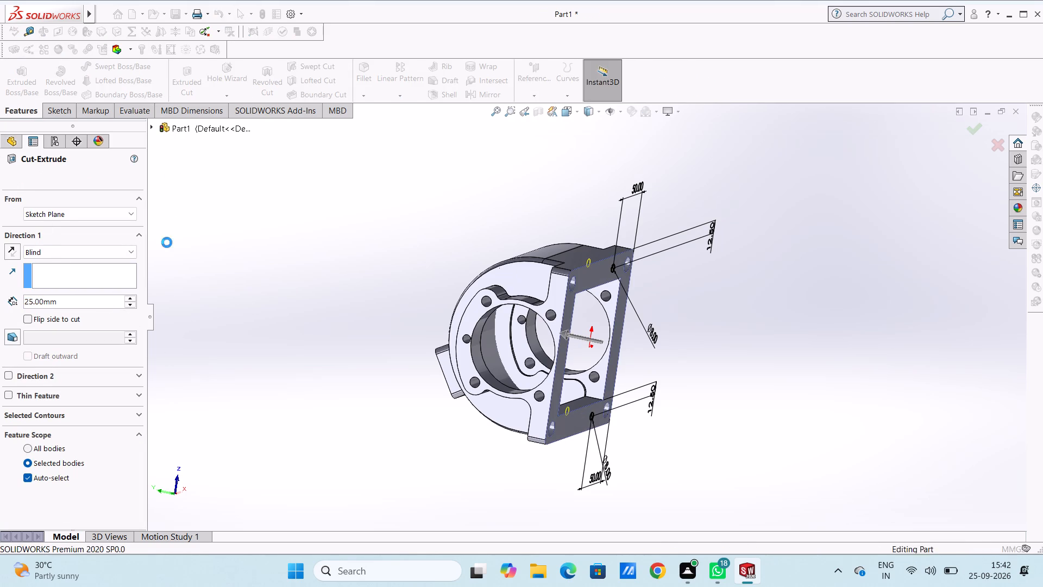
pyautogui.click(223, 240)
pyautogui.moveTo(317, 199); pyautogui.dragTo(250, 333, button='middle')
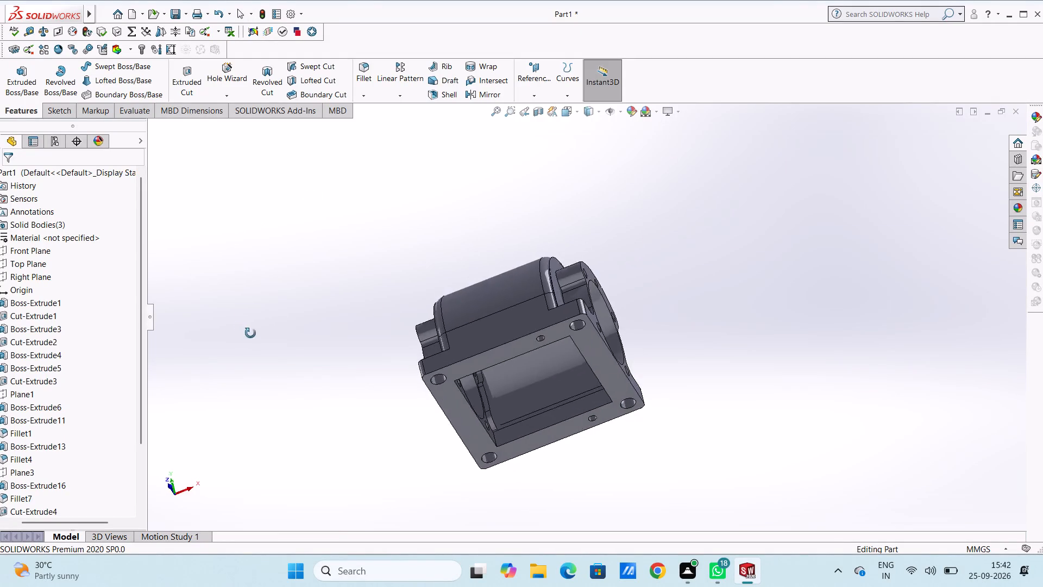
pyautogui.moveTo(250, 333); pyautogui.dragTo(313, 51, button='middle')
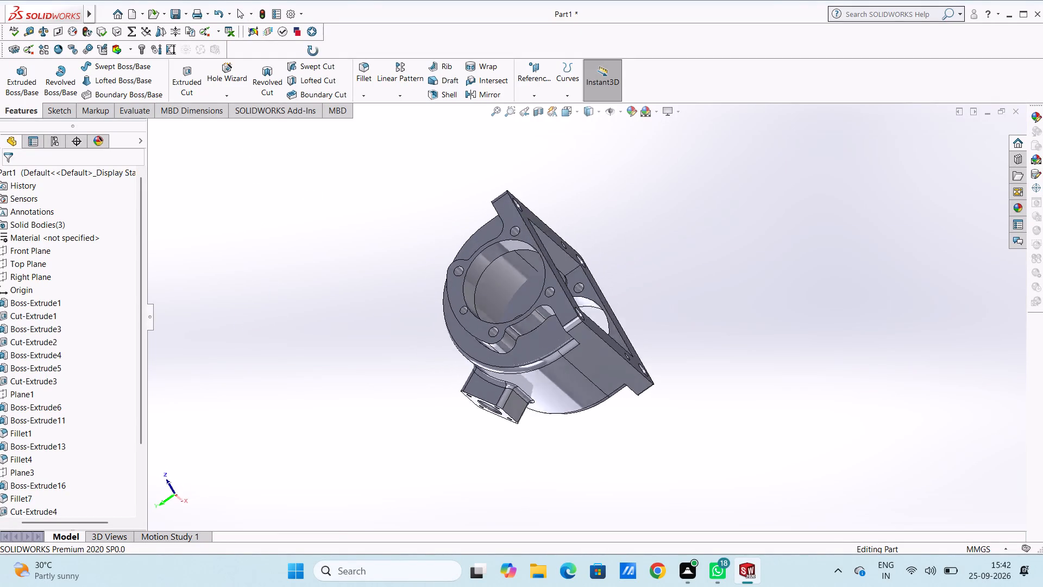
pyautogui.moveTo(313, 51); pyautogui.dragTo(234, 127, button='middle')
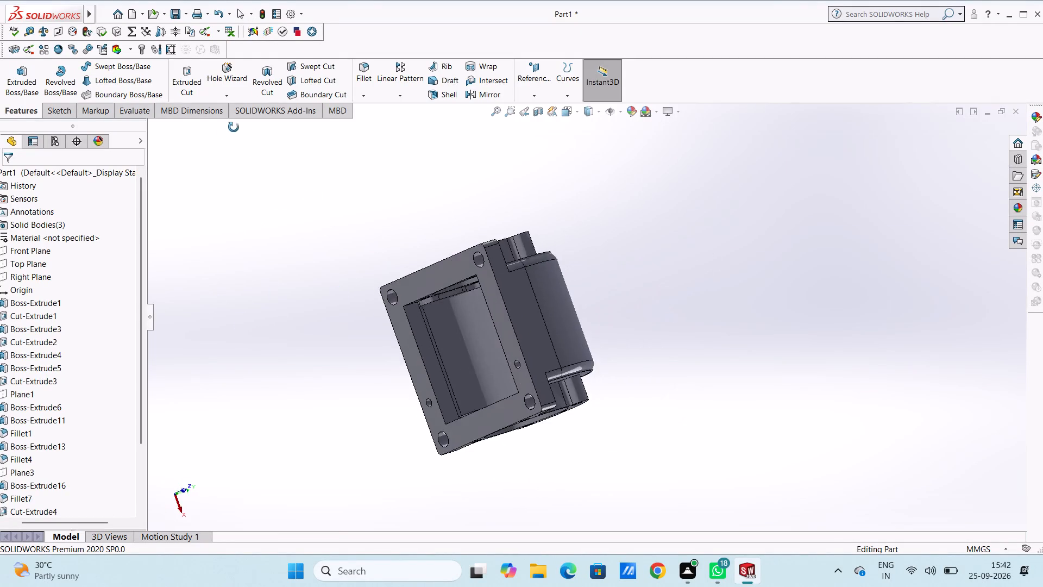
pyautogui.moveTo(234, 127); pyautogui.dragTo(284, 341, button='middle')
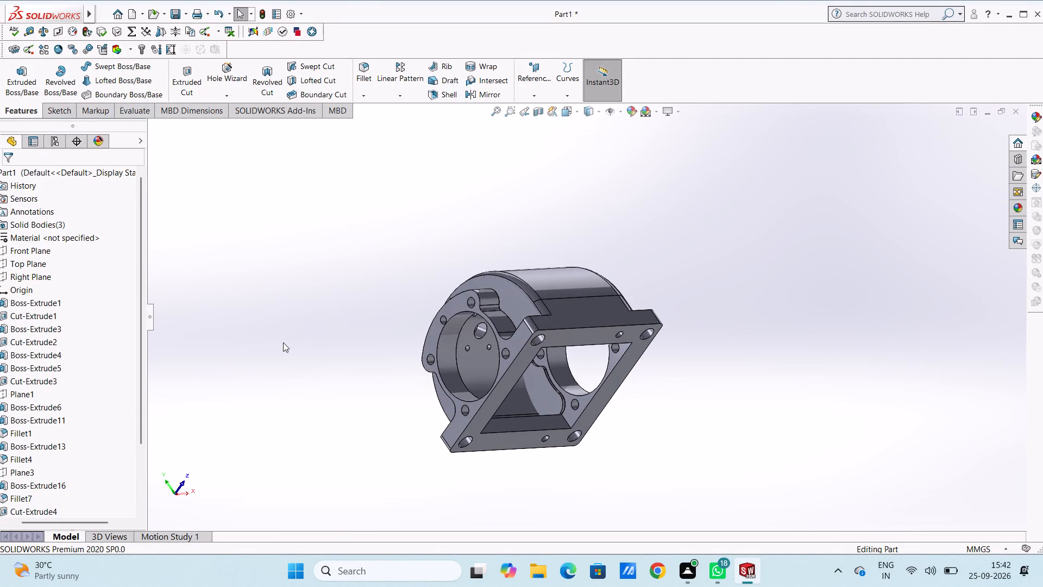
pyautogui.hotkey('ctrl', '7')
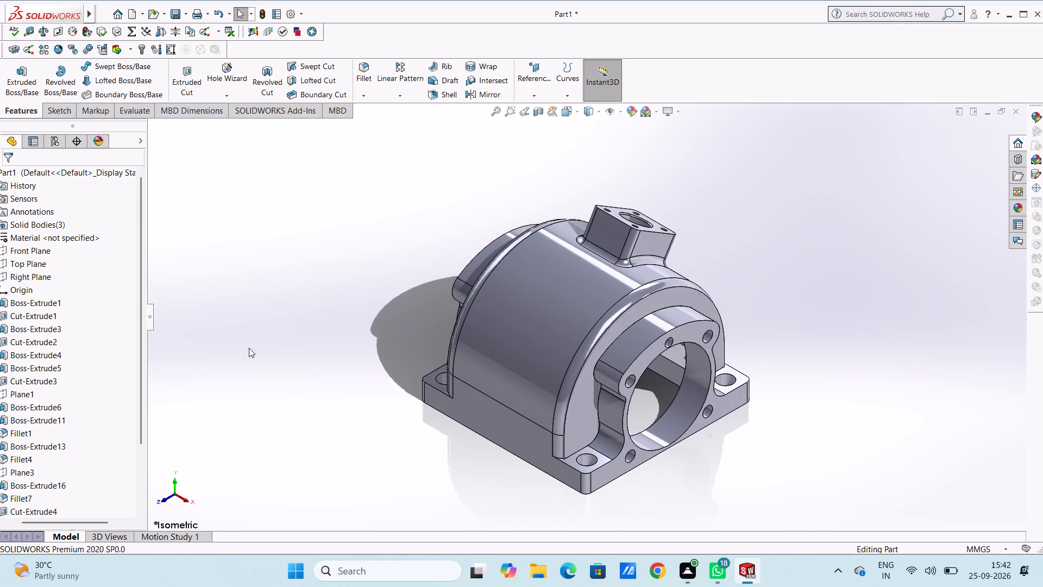
# Set the whole part's colour to olive green, RGB 132, 164, 0.
pyautogui.press('Escape')
pyautogui.press('Escape')
pyautogui.click(629, 109)
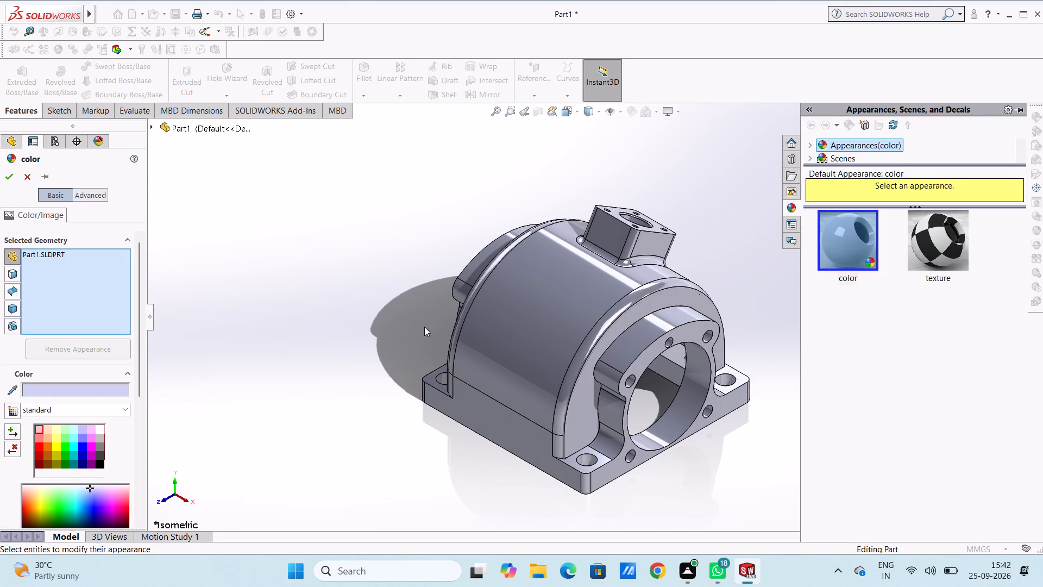
pyautogui.click(59, 445)
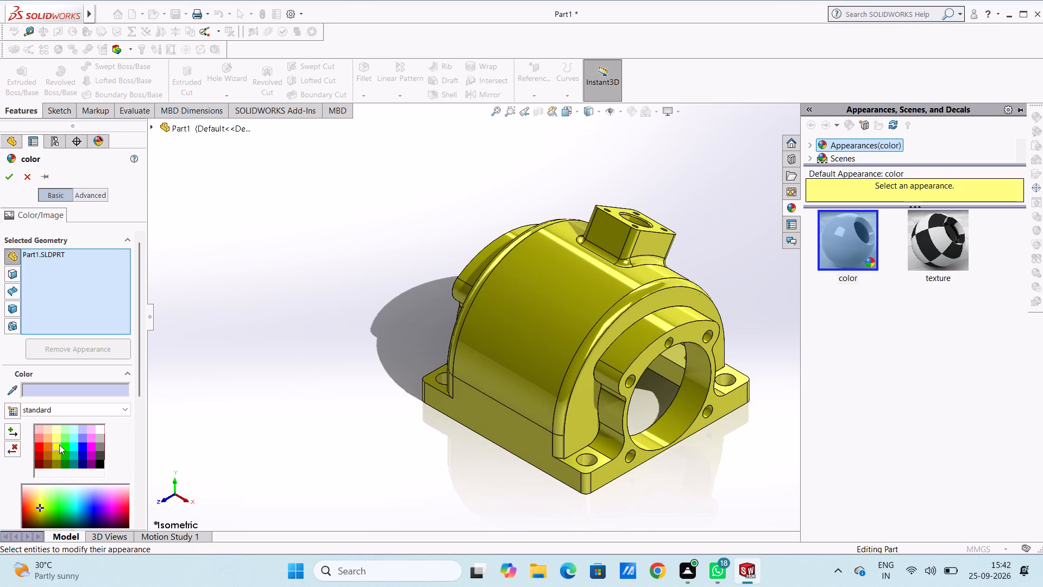
pyautogui.scroll(-2, 59, 447)
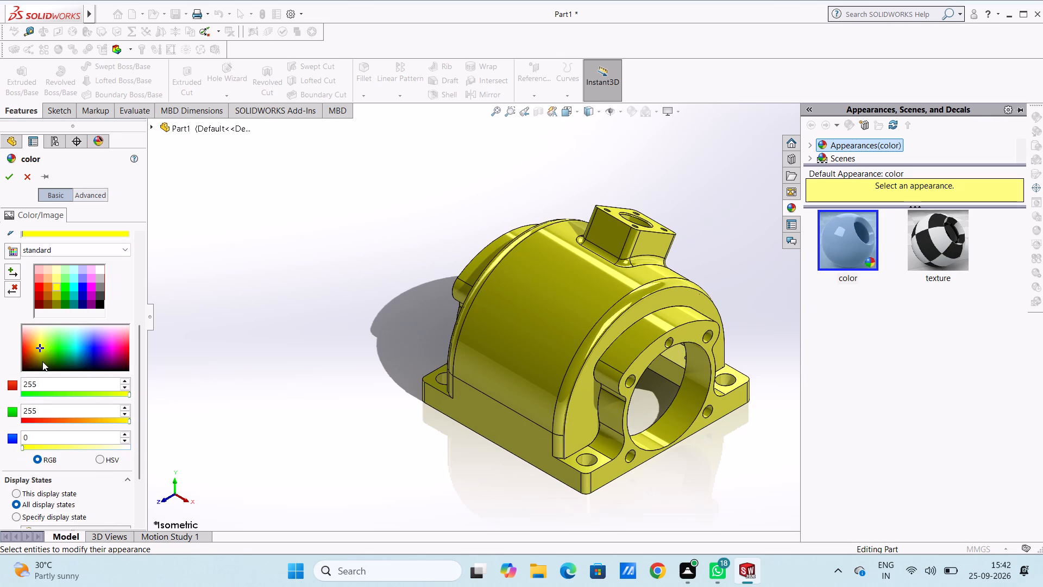
pyautogui.click(42, 361)
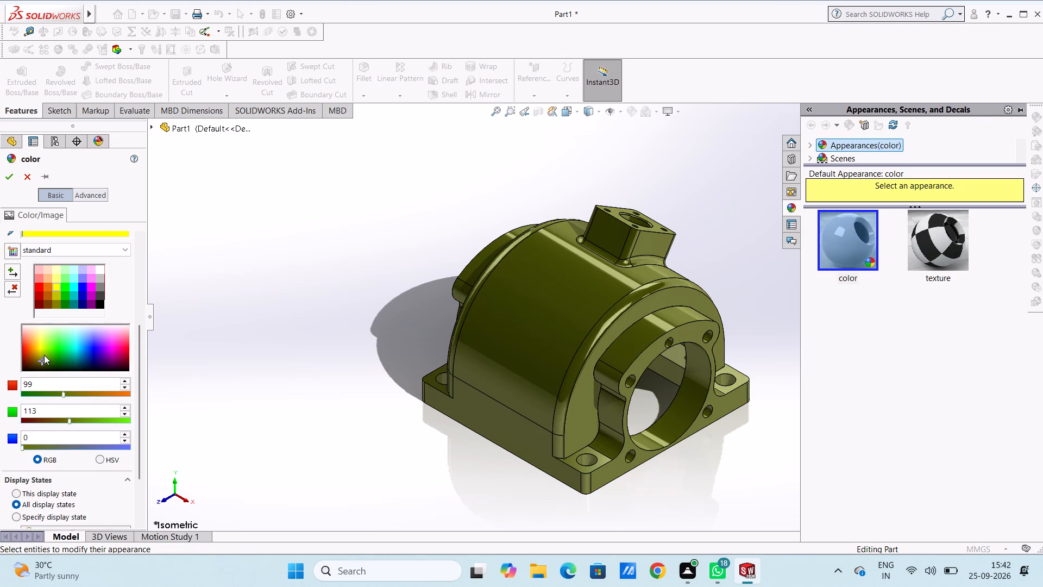
pyautogui.click(45, 354)
pyautogui.click(46, 359)
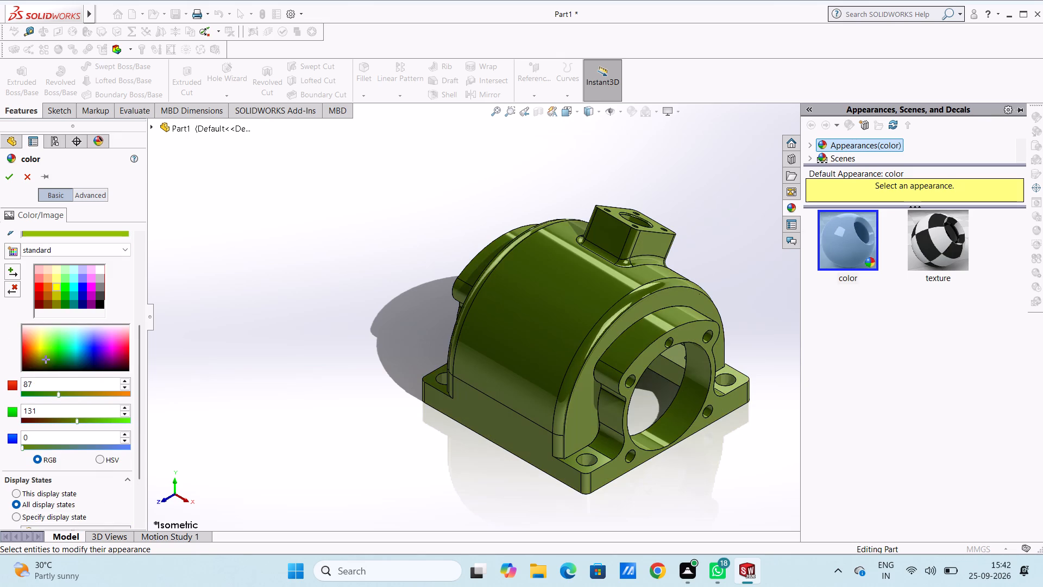
pyautogui.click(87, 419)
pyautogui.click(91, 420)
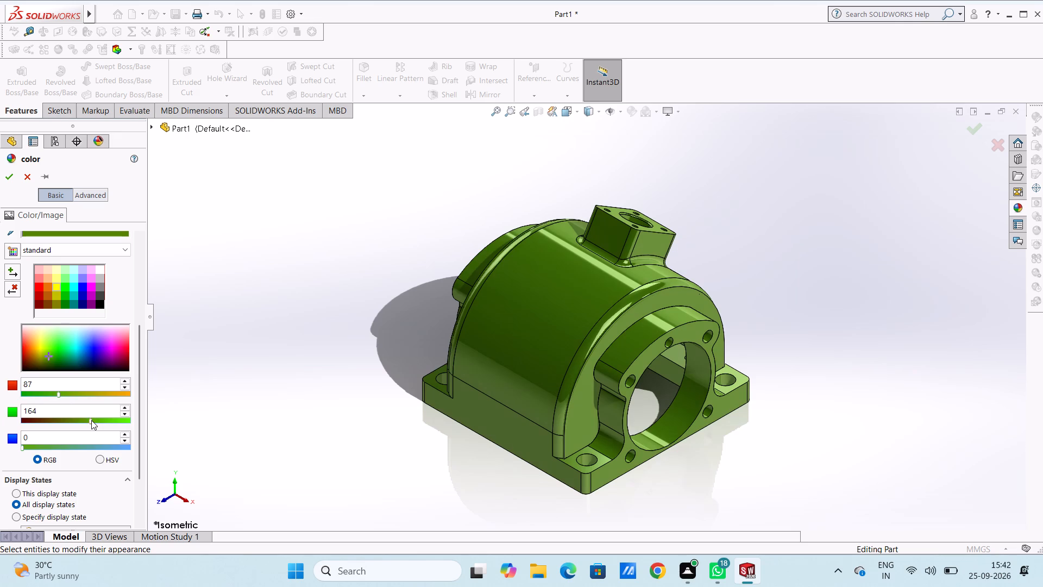
pyautogui.click(72, 394)
pyautogui.click(77, 391)
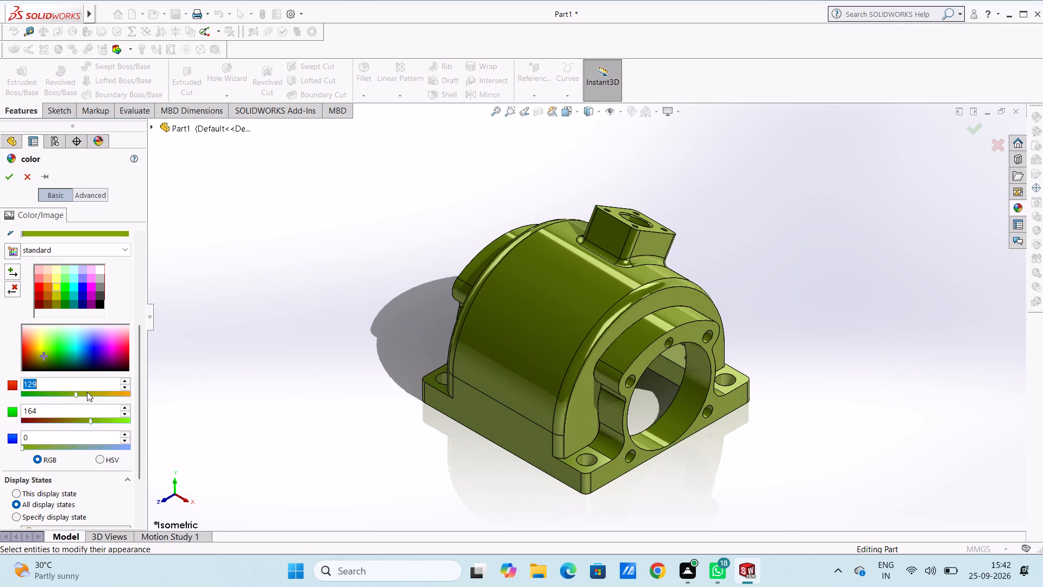
pyautogui.click(87, 392)
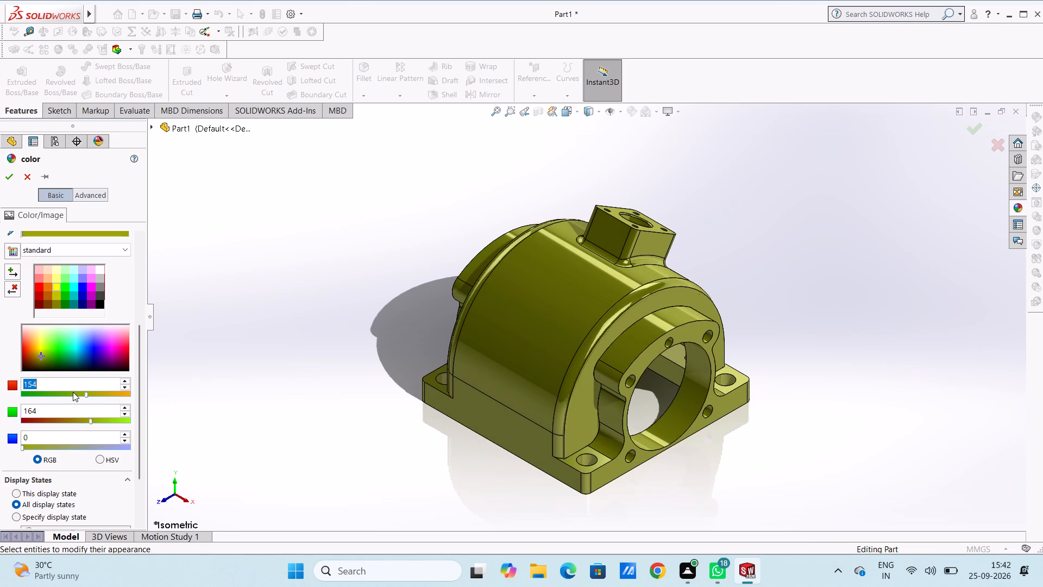
pyautogui.click(73, 392)
pyautogui.click(78, 394)
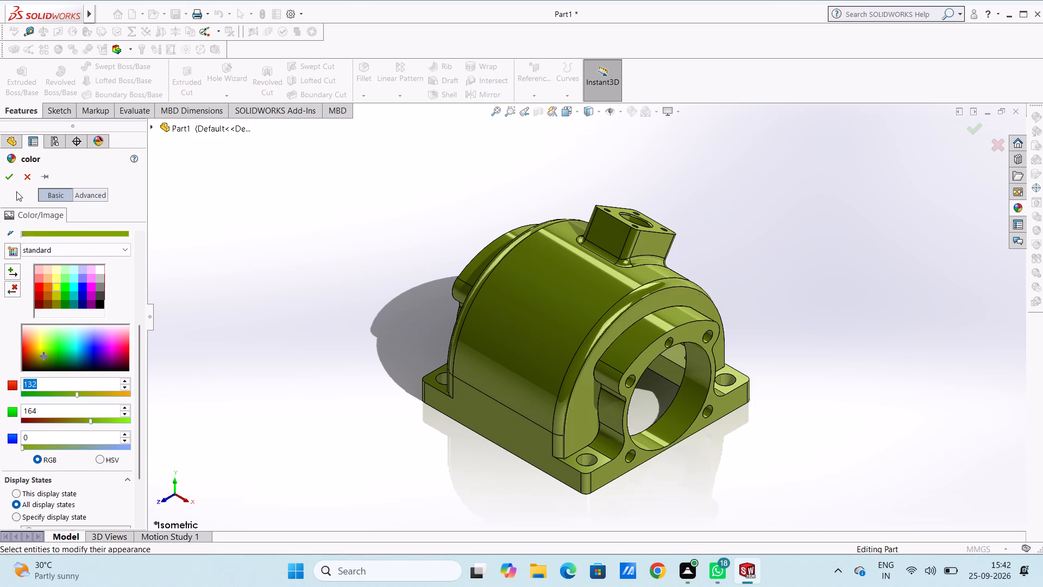
pyautogui.click(7, 178)
pyautogui.click(265, 291)
# Apply the metal appearance chromium plate to the face of the base plate's front corner hole, beside the cover's lower end.
pyautogui.scroll(-1, 573, 396)
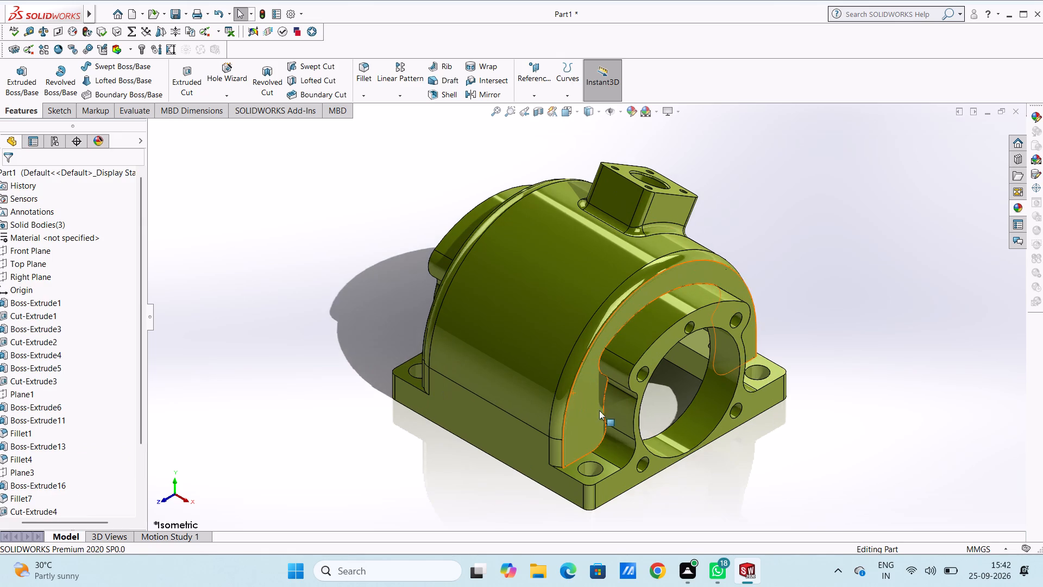
pyautogui.scroll(3, 612, 424)
pyautogui.scroll(-5, 587, 409)
pyautogui.scroll(-4, 619, 296)
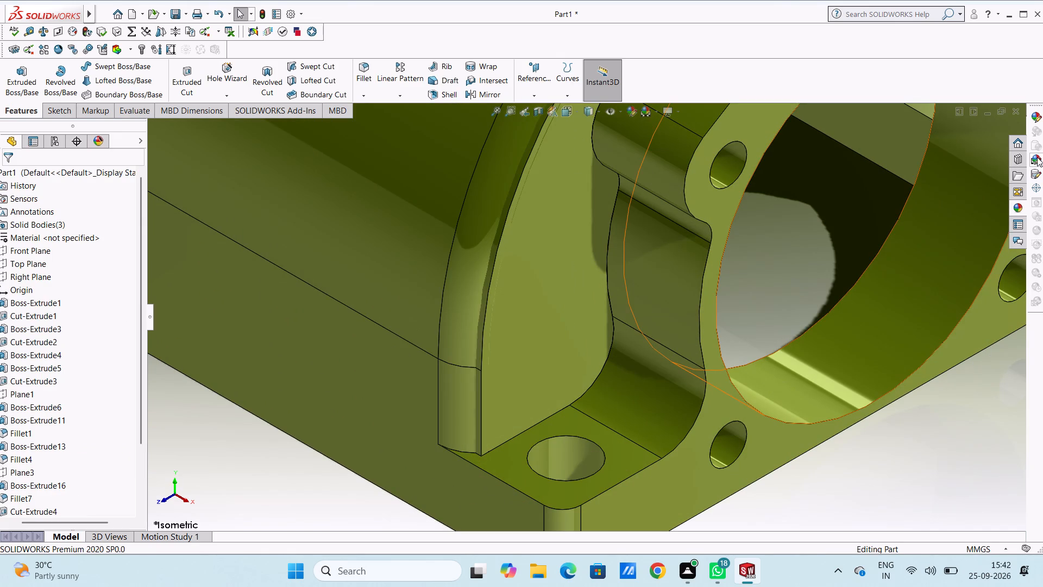
pyautogui.click(1014, 209)
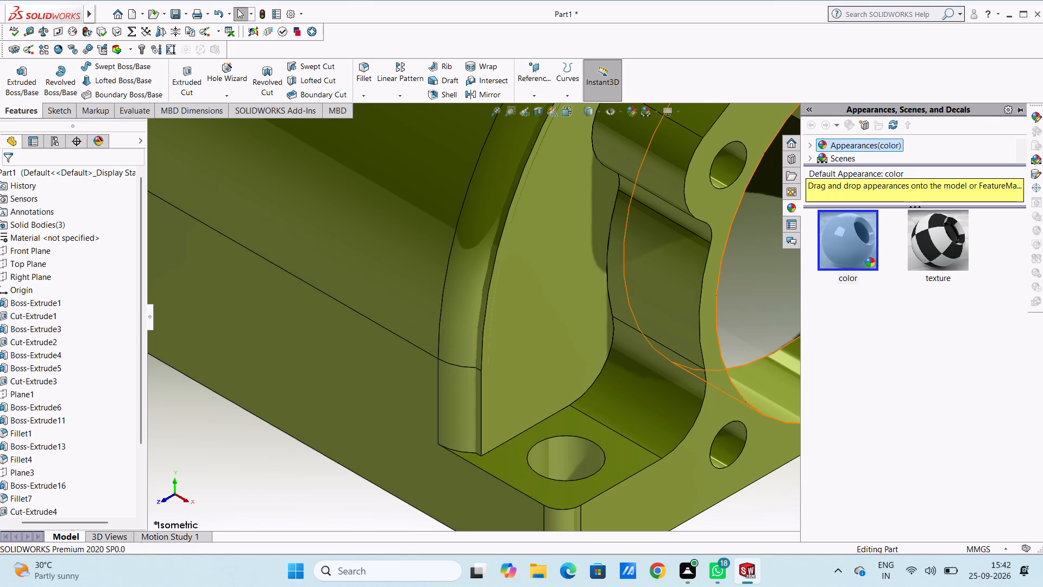
pyautogui.moveTo(852, 164); pyautogui.dragTo(857, 289)
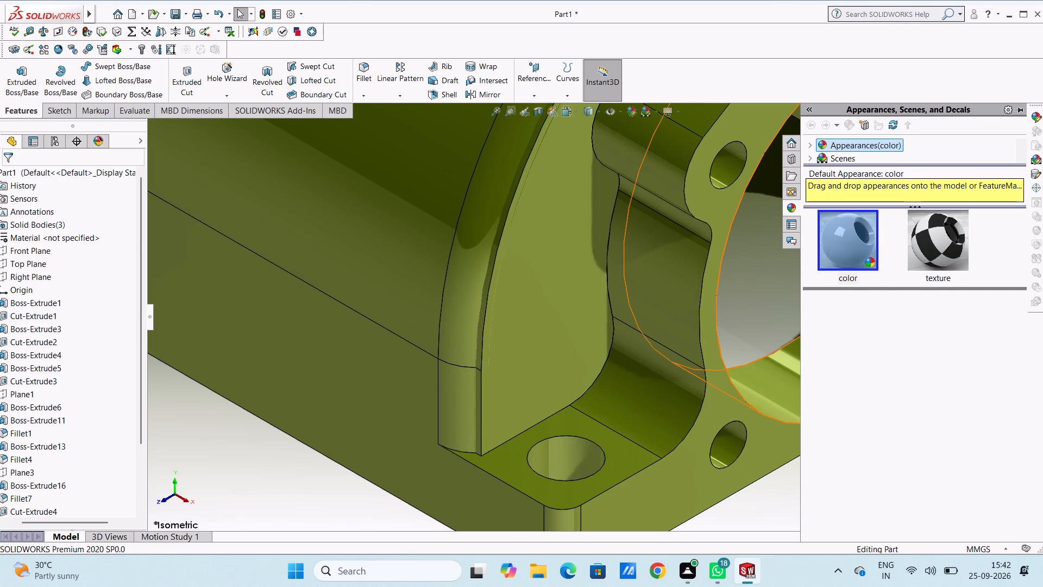
pyautogui.moveTo(857, 289); pyautogui.dragTo(857, 271)
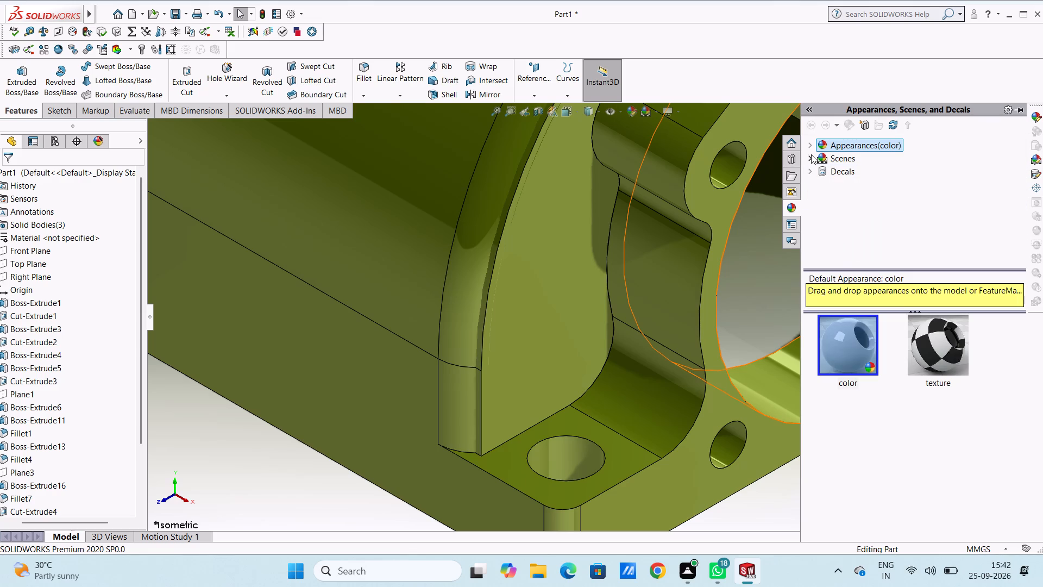
pyautogui.click(806, 148)
pyautogui.click(843, 170)
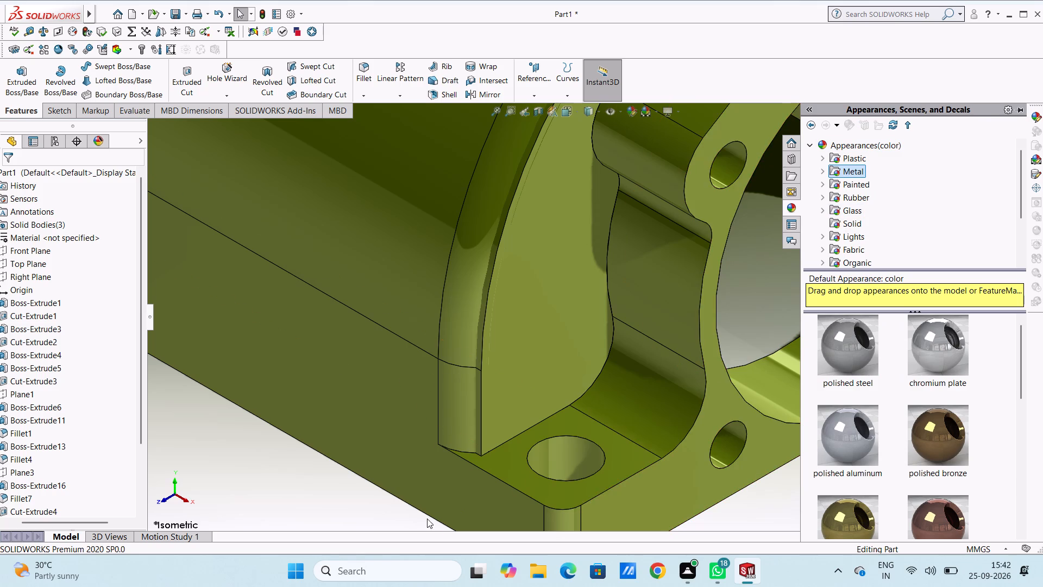
pyautogui.scroll(-3, 475, 481)
pyautogui.moveTo(950, 351); pyautogui.dragTo(851, 359)
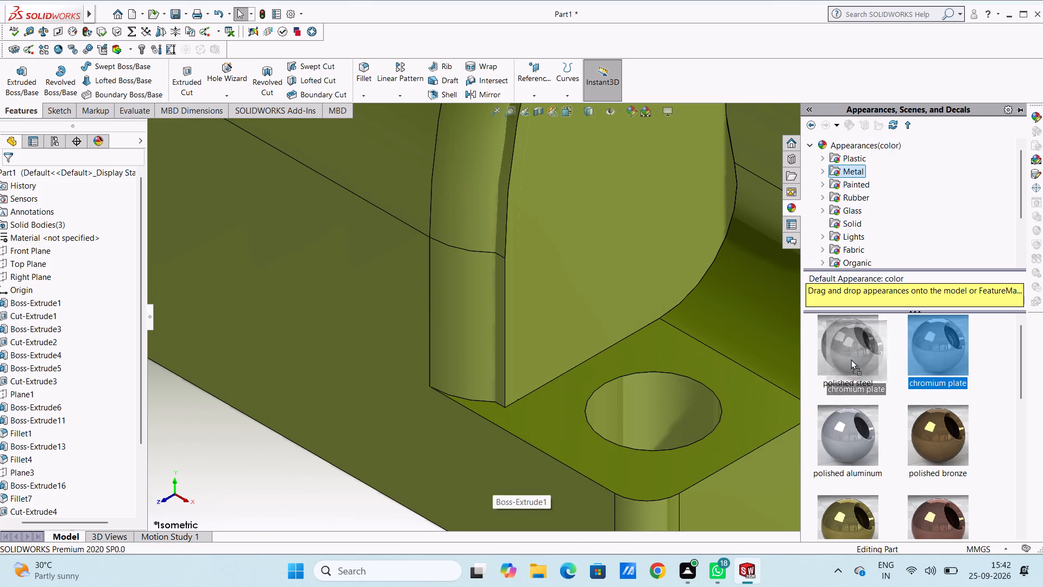
pyautogui.moveTo(851, 359); pyautogui.dragTo(700, 406)
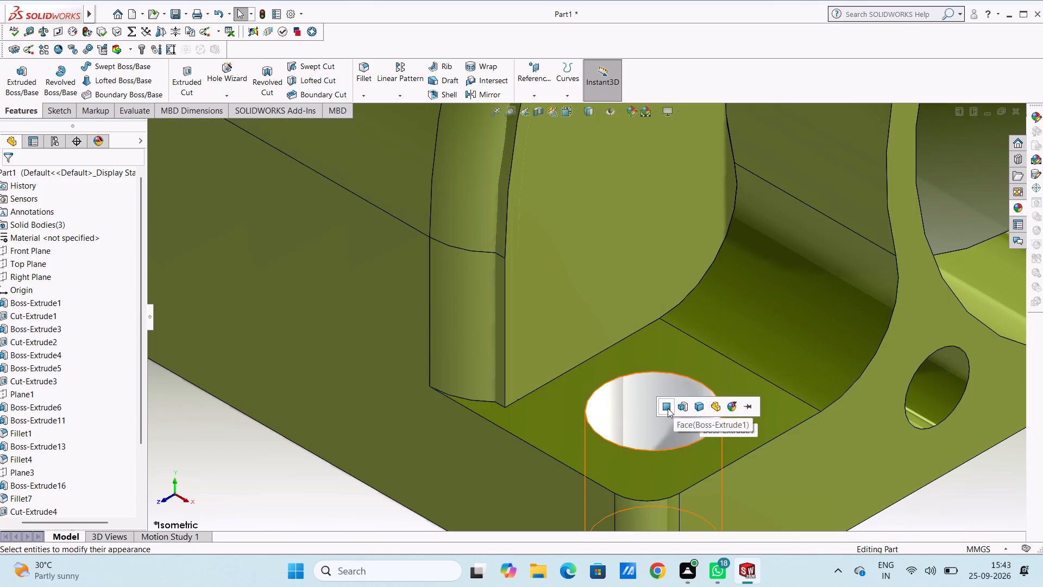
pyautogui.click(668, 408)
# Apply chromium plate to the front ring's lower screw-hole face nearest the chromed corner hole.
pyautogui.scroll(4, 669, 408)
pyautogui.scroll(-4, 757, 335)
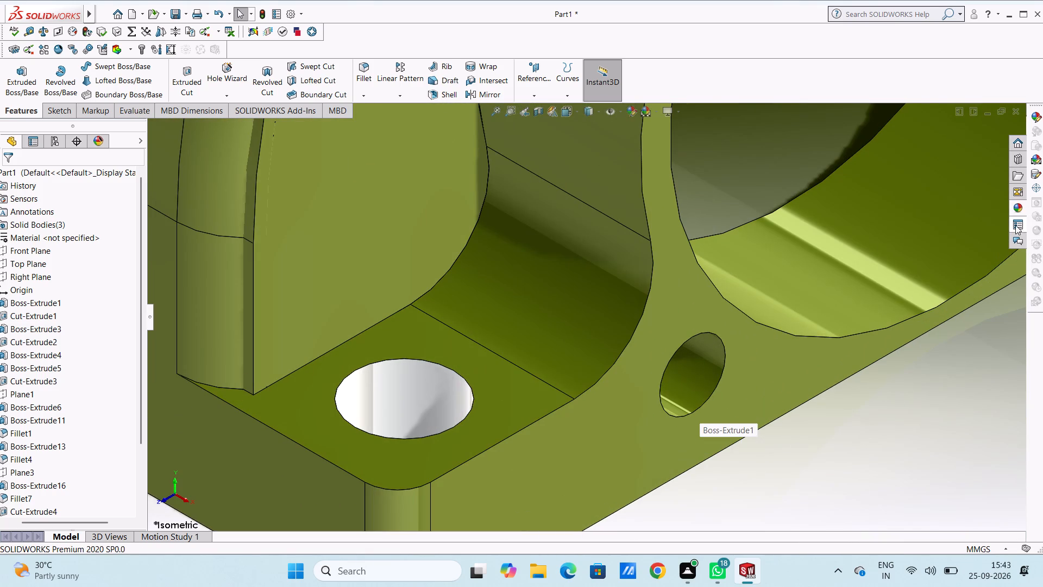
pyautogui.click(1014, 204)
pyautogui.moveTo(934, 336); pyautogui.dragTo(667, 398)
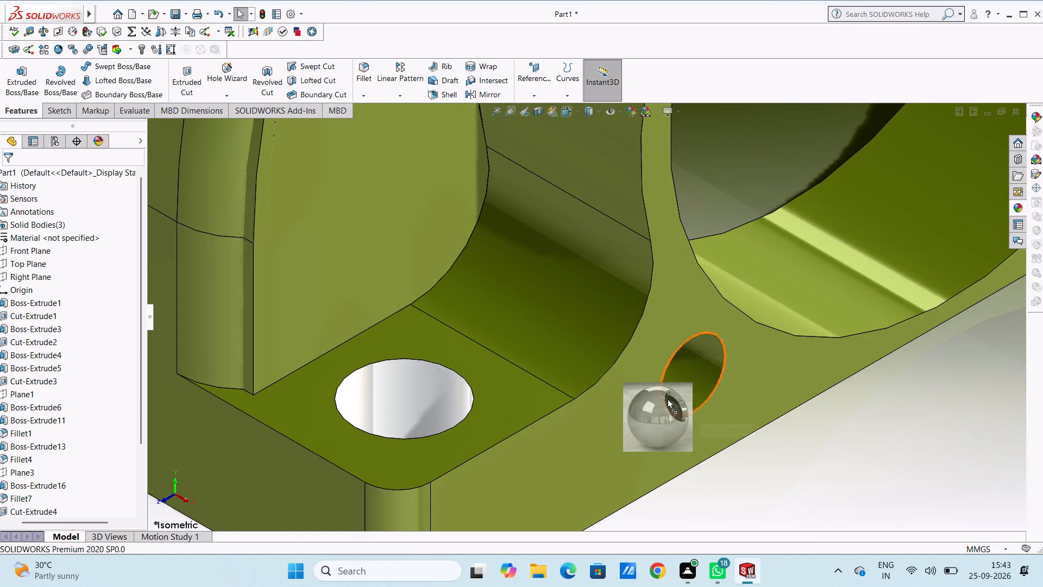
pyautogui.moveTo(667, 398); pyautogui.dragTo(678, 392)
pyautogui.click(676, 392)
# Apply chromium plate to the front ring's upper screw-hole face on the same side as the chromed lower one.
pyautogui.scroll(5, 704, 300)
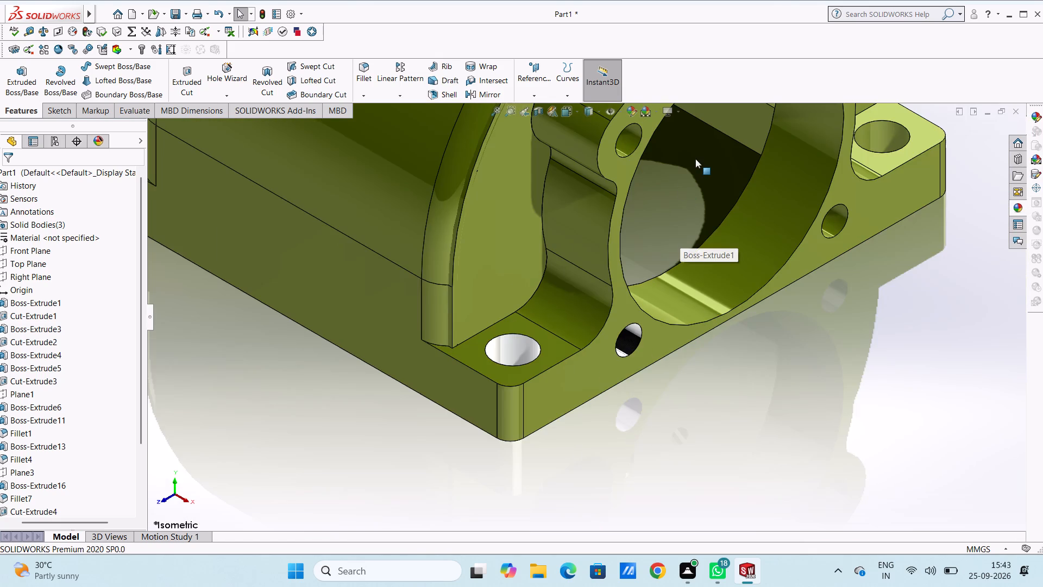
pyautogui.scroll(-3, 695, 159)
pyautogui.scroll(4, 646, 181)
pyautogui.scroll(-5, 555, 249)
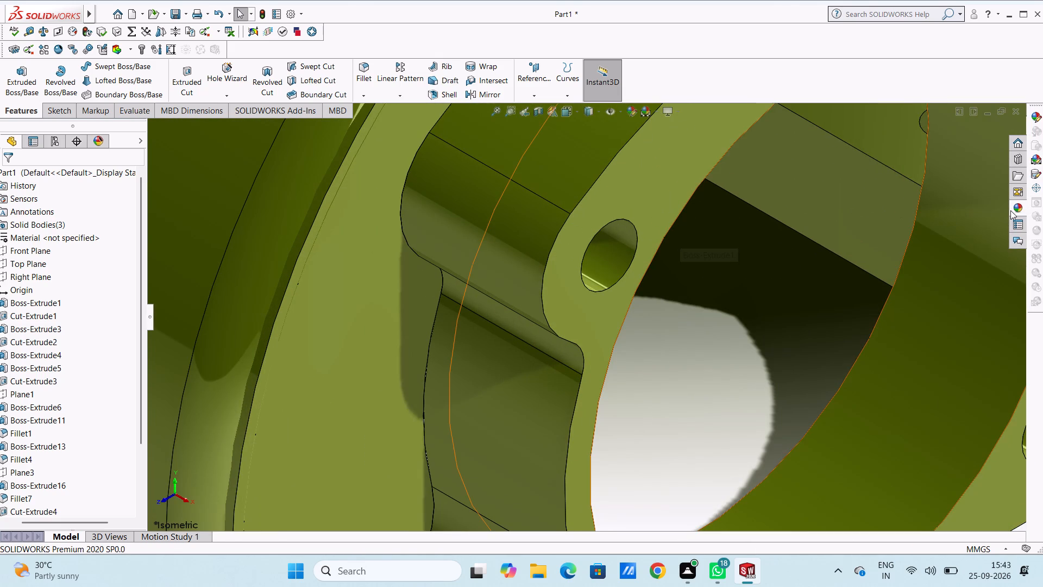
pyautogui.click(1014, 207)
pyautogui.moveTo(933, 344); pyautogui.dragTo(600, 258)
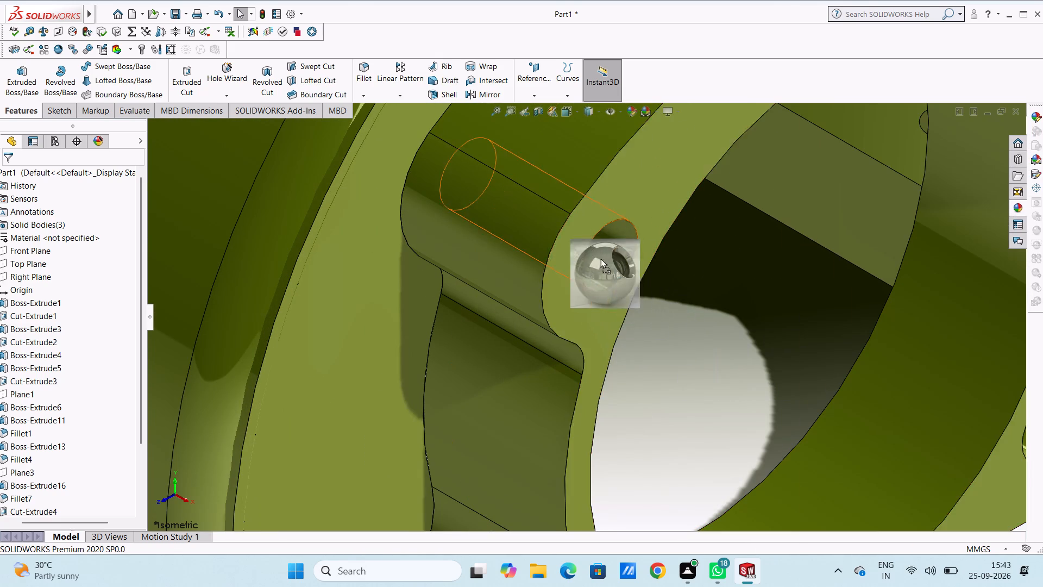
pyautogui.moveTo(600, 258); pyautogui.dragTo(606, 259)
pyautogui.click(606, 259)
# Apply chromium plate to the face of the small screw hole at the top centre of the front ring.
pyautogui.scroll(5, 619, 237)
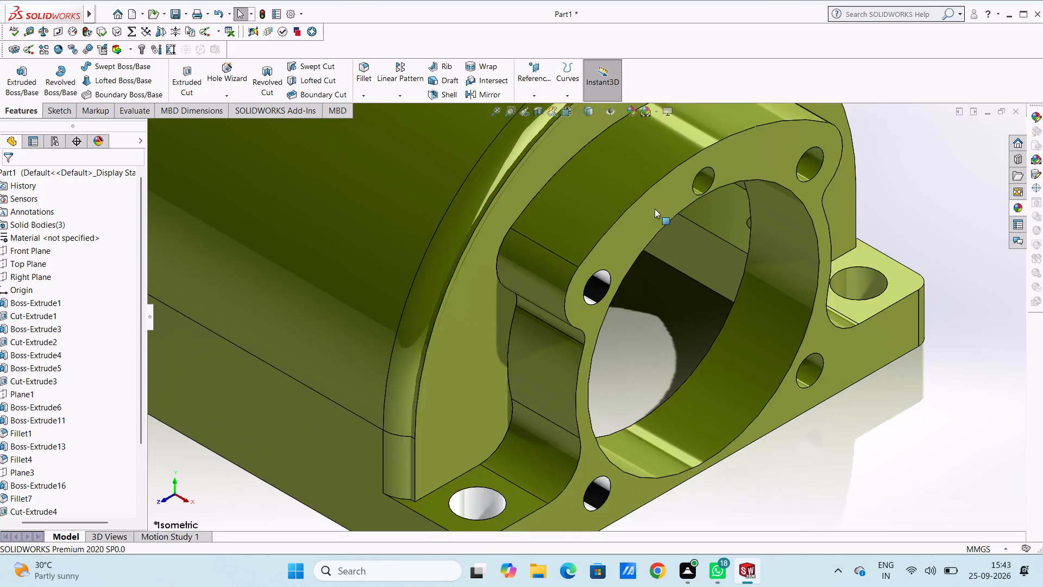
pyautogui.scroll(-5, 691, 178)
pyautogui.click(1016, 203)
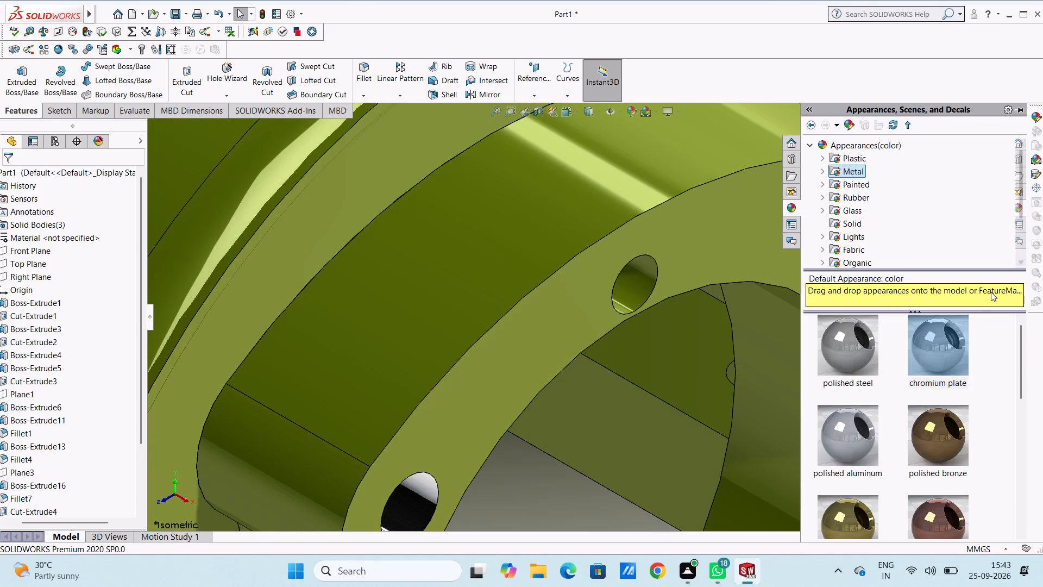
pyautogui.moveTo(959, 346); pyautogui.dragTo(634, 265)
pyautogui.click(633, 265)
# Apply chromium plate to the front ring's upper screw-hole face on the opposite side.
pyautogui.scroll(-4, 851, 231)
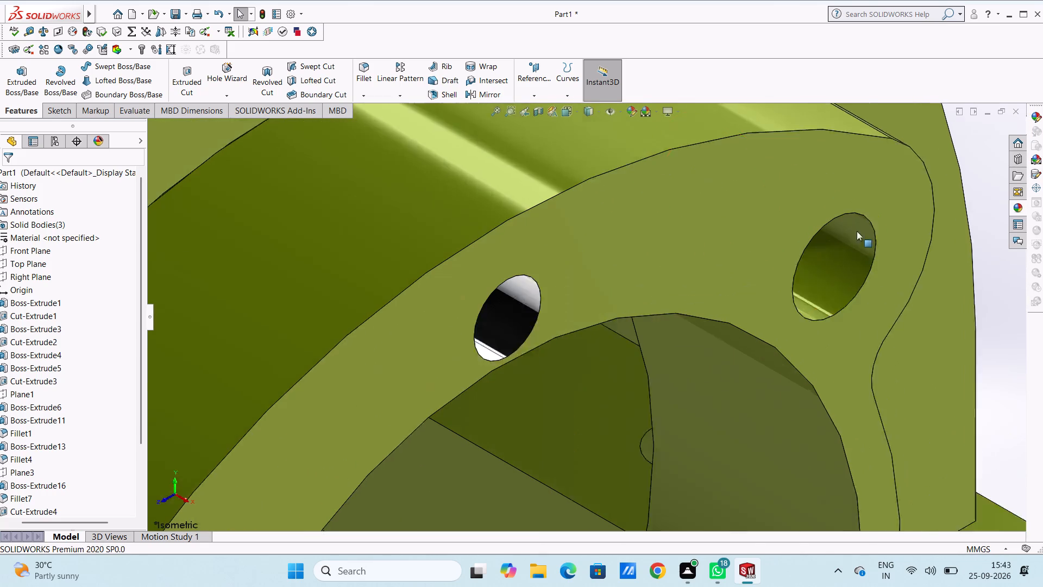
pyautogui.click(1021, 206)
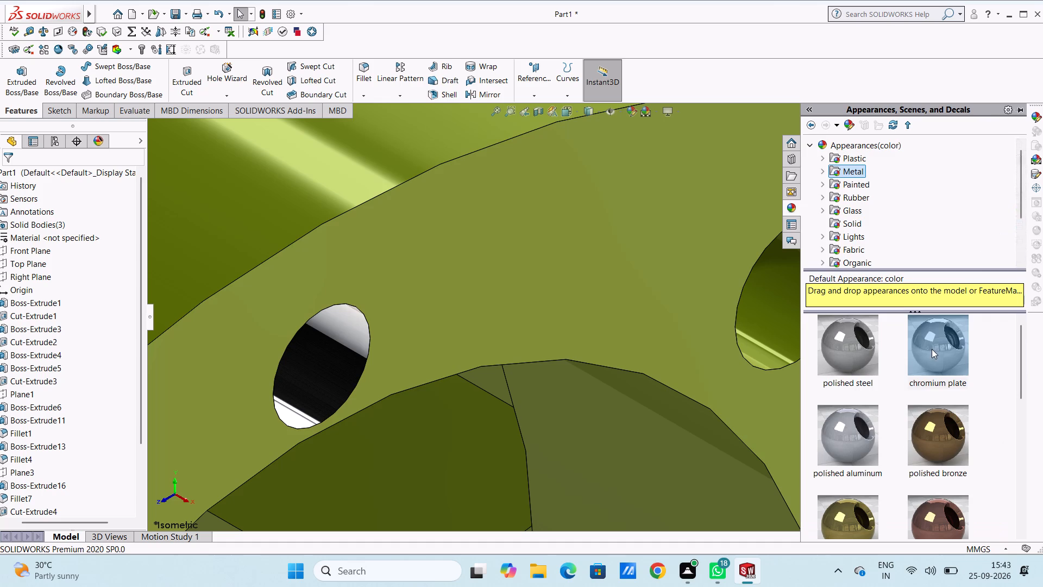
pyautogui.moveTo(932, 348); pyautogui.dragTo(793, 302)
pyautogui.click(793, 302)
# Apply chromium plate to the front ring's remaining lower screw-hole face, near the opposite base plate corner.
pyautogui.scroll(11, 794, 352)
pyautogui.scroll(-5, 601, 449)
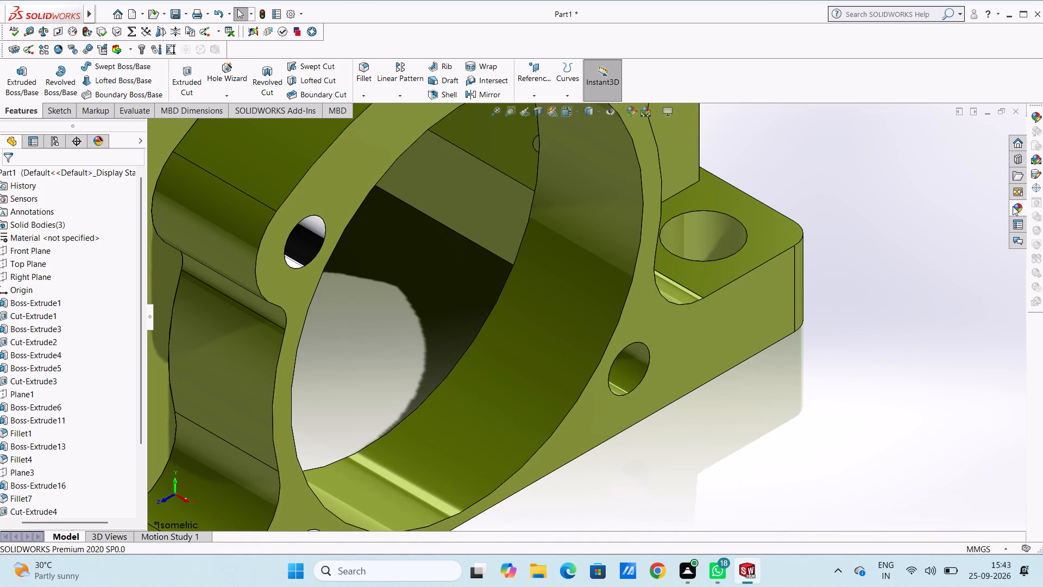
pyautogui.click(1016, 207)
pyautogui.moveTo(949, 336); pyautogui.dragTo(671, 362)
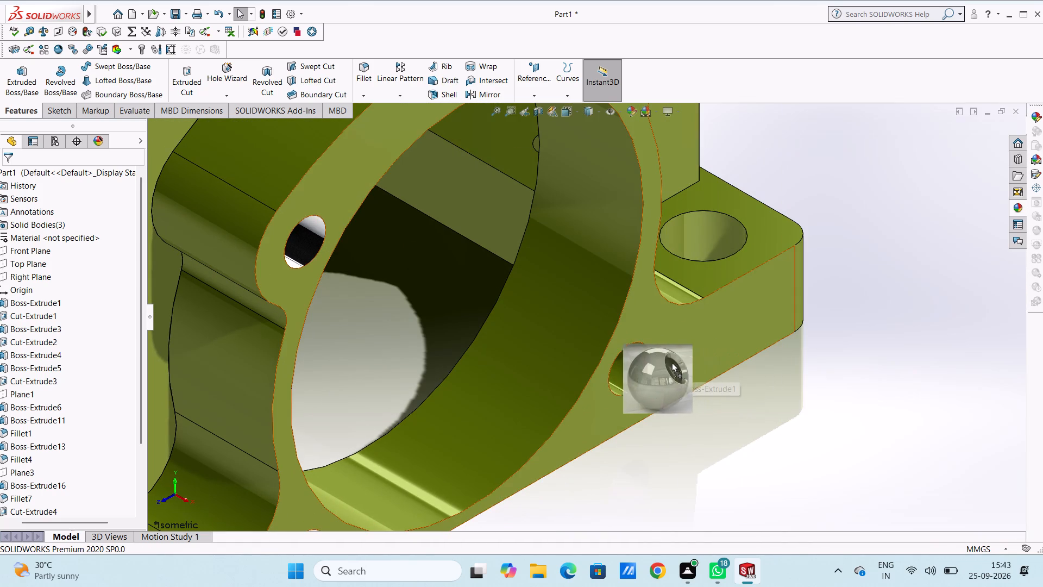
pyautogui.moveTo(671, 362); pyautogui.dragTo(633, 349)
pyautogui.click(633, 349)
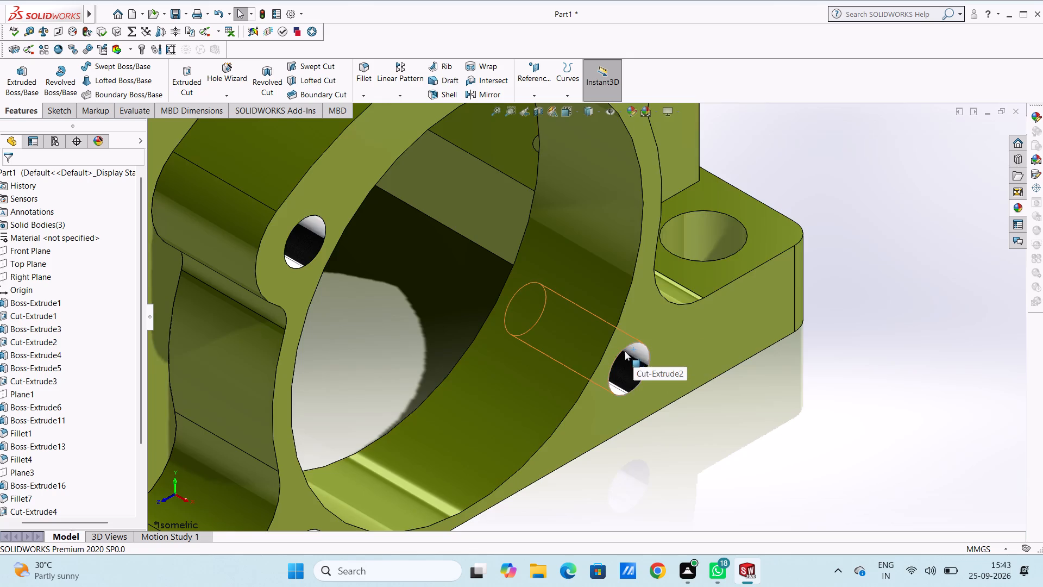
# Apply chromium plate to the inner face of the front ring's large bore.
pyautogui.scroll(4, 615, 348)
pyautogui.scroll(-4, 493, 318)
pyautogui.click(1015, 205)
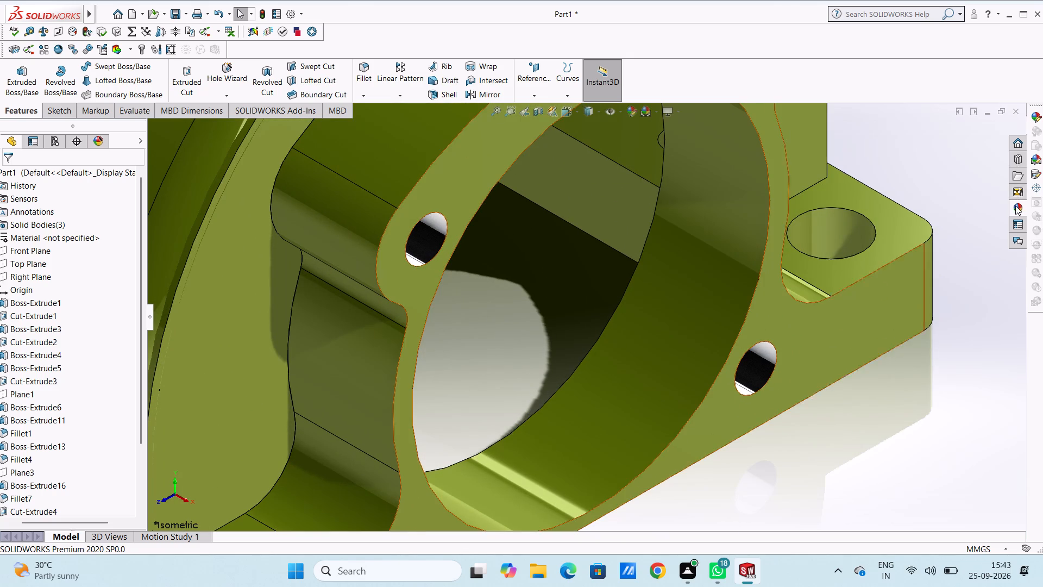
pyautogui.moveTo(948, 338); pyautogui.dragTo(558, 385)
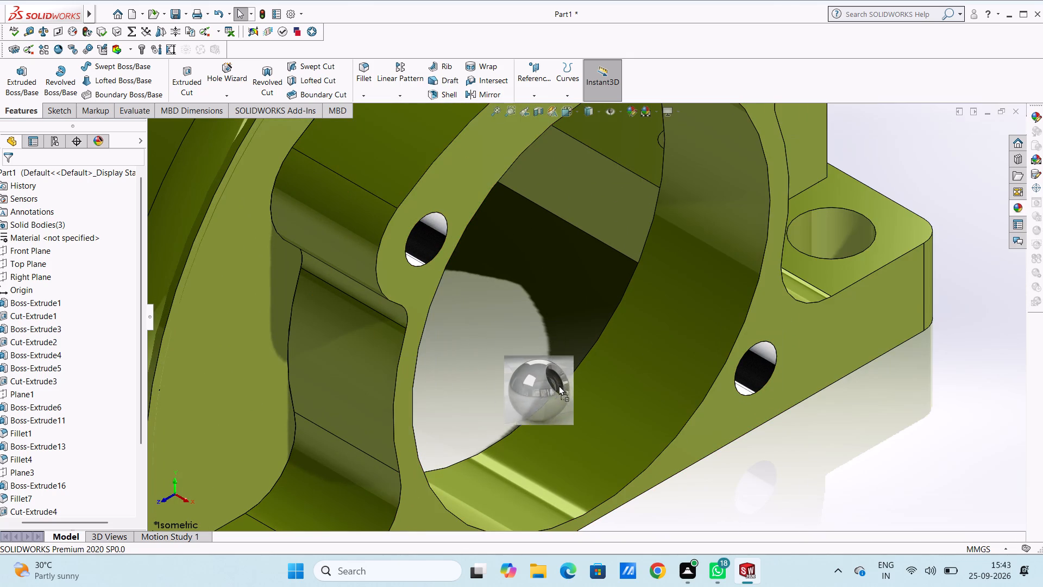
pyautogui.moveTo(558, 385); pyautogui.dragTo(553, 407)
pyautogui.click(553, 407)
# Apply chromium plate to the face of the base plate's other front corner hole.
pyautogui.scroll(5, 589, 340)
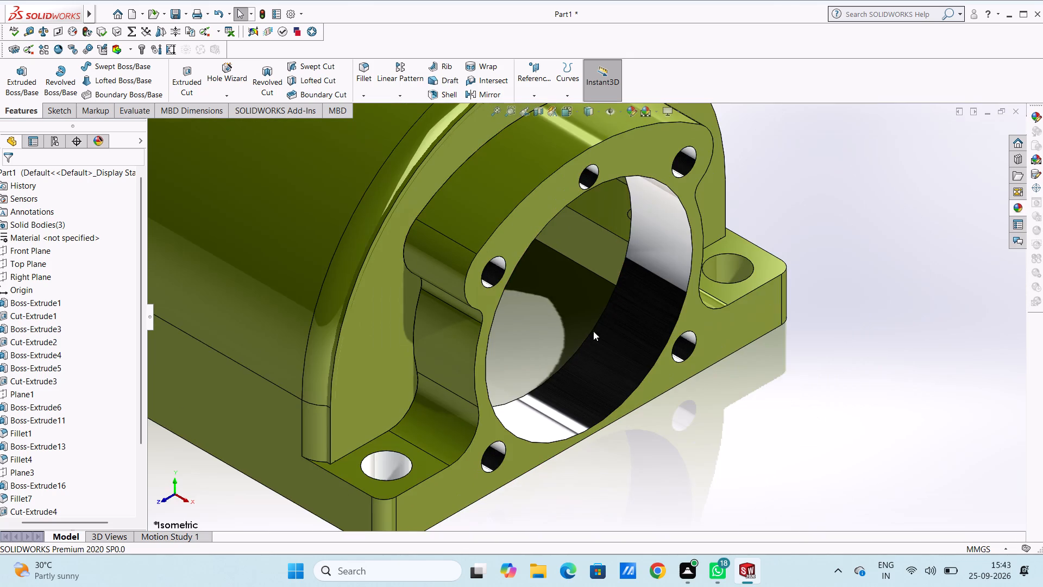
pyautogui.scroll(-5, 720, 249)
pyautogui.scroll(-5, 602, 309)
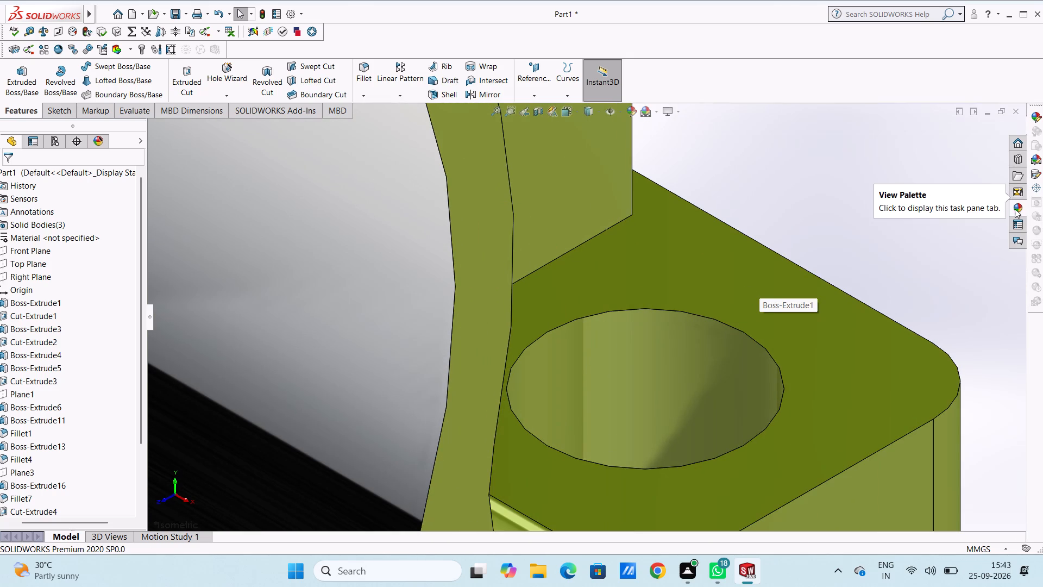
pyautogui.click(1013, 211)
pyautogui.moveTo(956, 333); pyautogui.dragTo(731, 353)
pyautogui.click(730, 353)
pyautogui.scroll(10, 719, 362)
pyautogui.scroll(5, 586, 355)
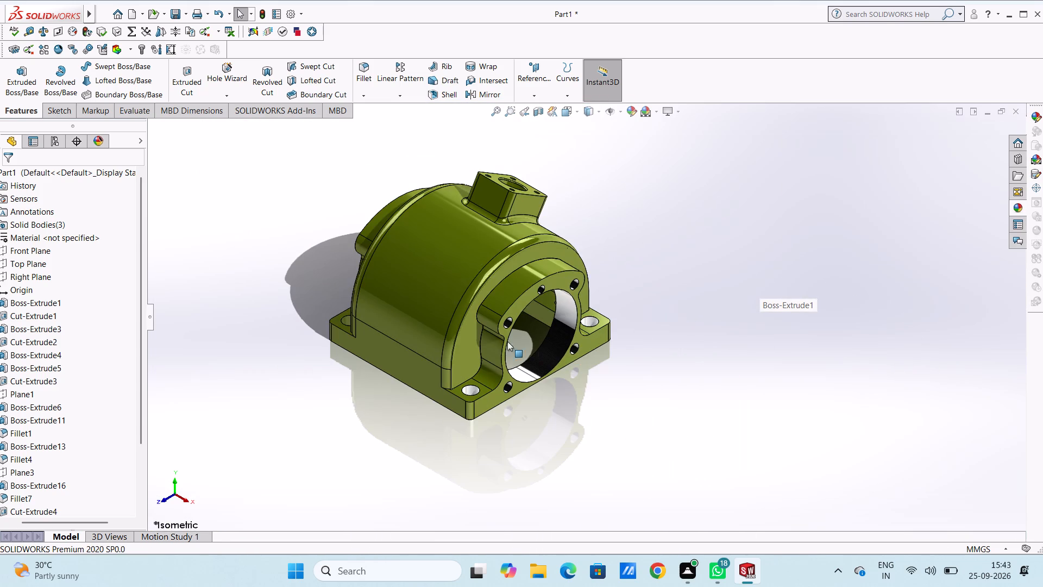
# Apply chromium plate to the upper cylindrical bore face of the square block on the arched cover.
pyautogui.scroll(-5, 514, 161)
pyautogui.moveTo(501, 241); pyautogui.dragTo(481, 312, button='middle')
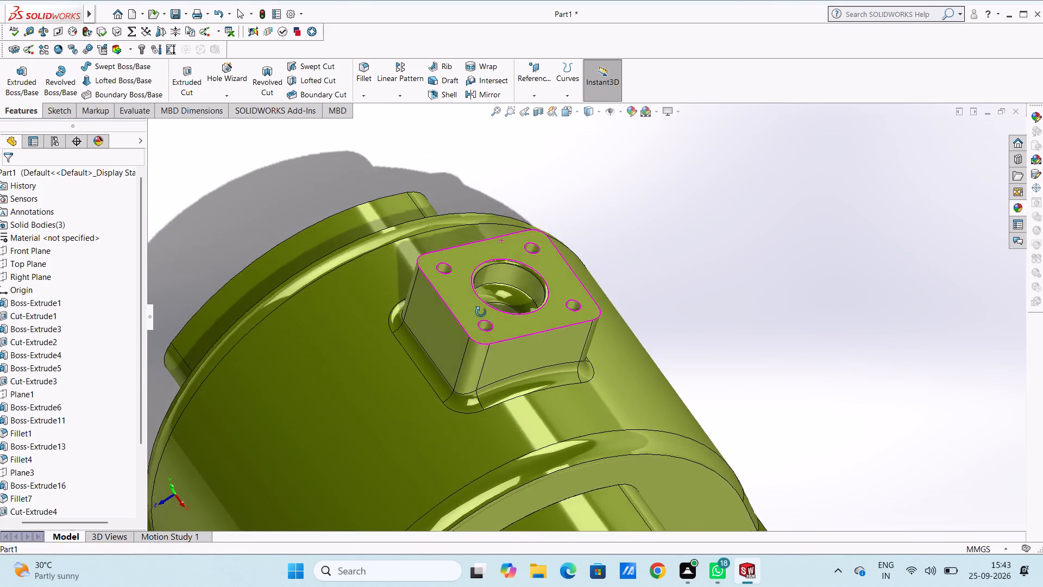
pyautogui.moveTo(481, 312); pyautogui.dragTo(483, 318, button='middle')
pyautogui.scroll(-6, 489, 254)
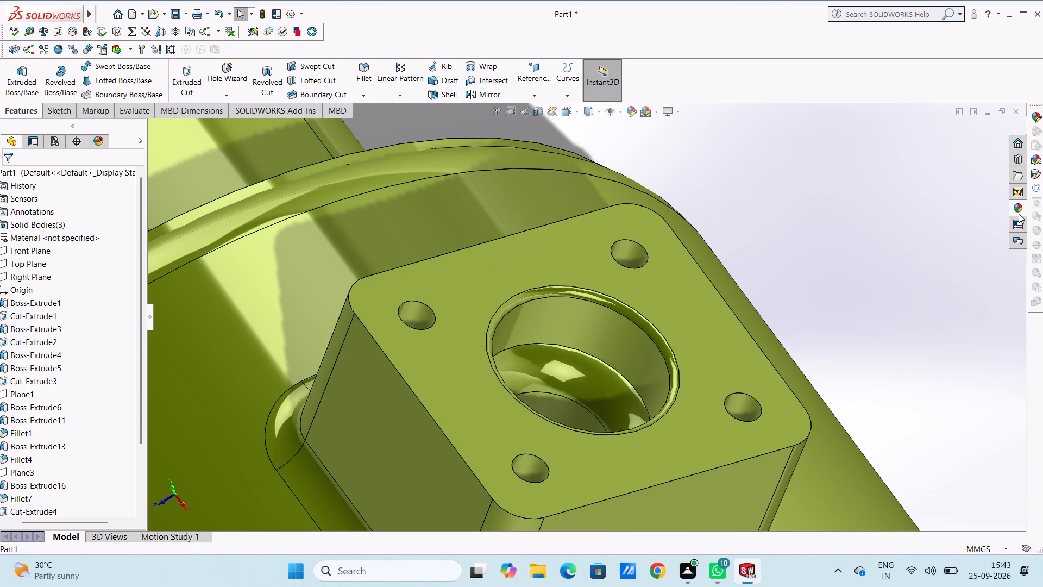
pyautogui.click(1019, 207)
pyautogui.moveTo(947, 338); pyautogui.dragTo(594, 344)
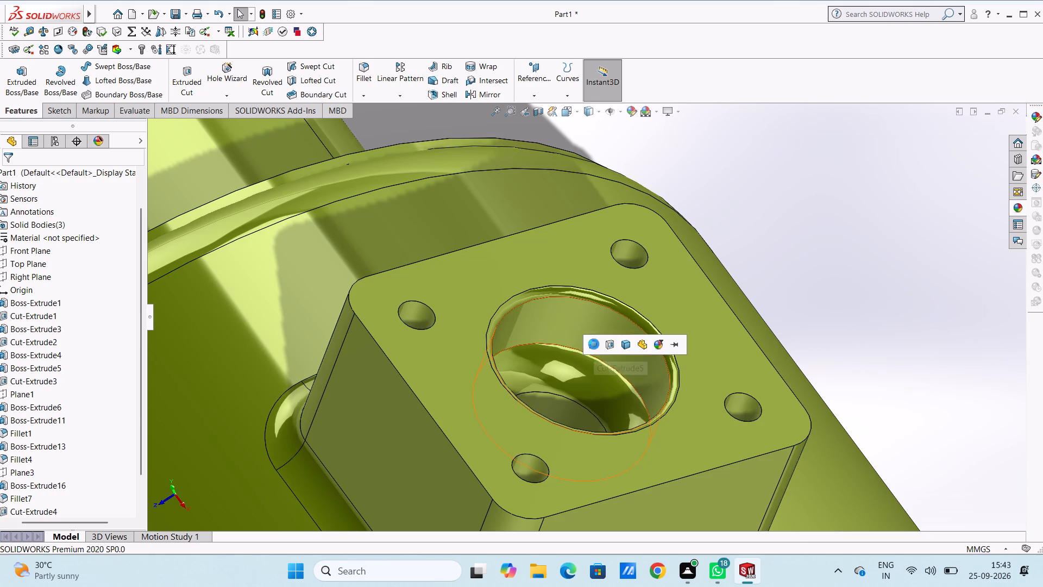
pyautogui.click(594, 344)
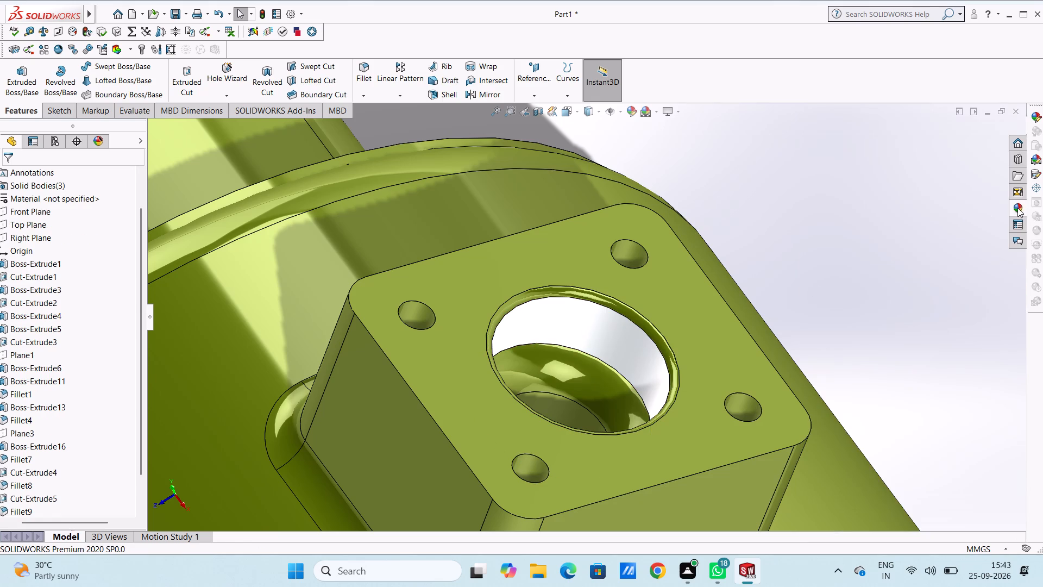
# Apply chromium plate to the rounded fillet face inside the square block's bore.
pyautogui.click(1016, 207)
pyautogui.moveTo(951, 342); pyautogui.dragTo(591, 392)
pyautogui.click(591, 392)
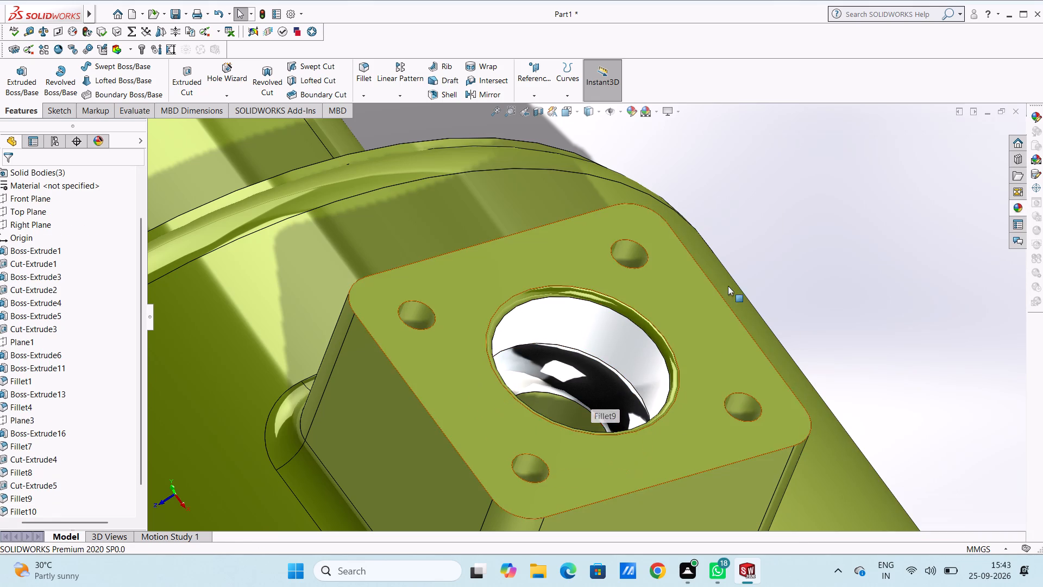
# Apply chromium plate to the square block's front screw-hole face nearer the cover's crown.
pyautogui.click(1021, 209)
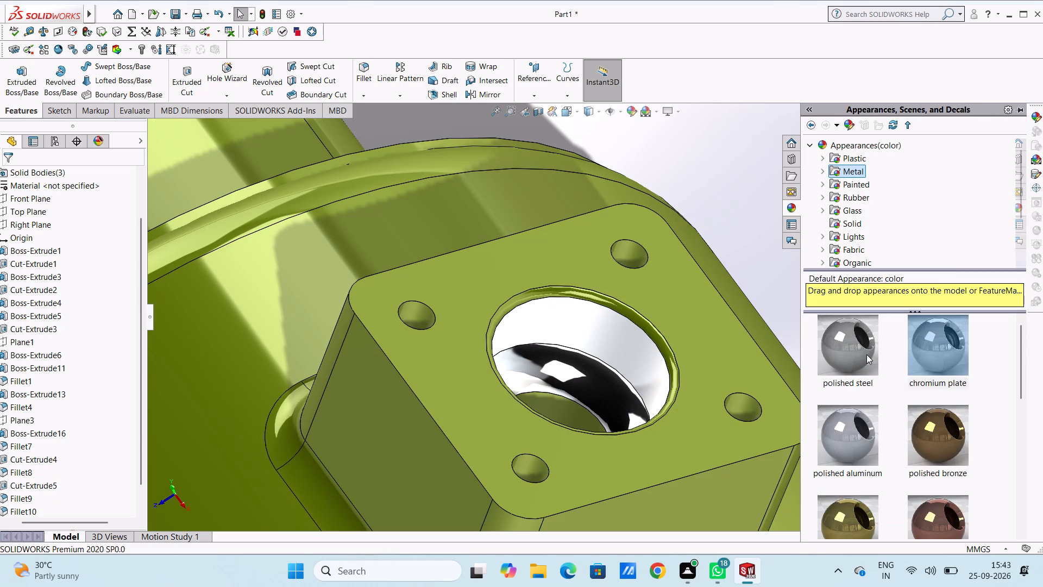
pyautogui.scroll(-4, 575, 474)
pyautogui.moveTo(927, 349); pyautogui.dragTo(919, 350)
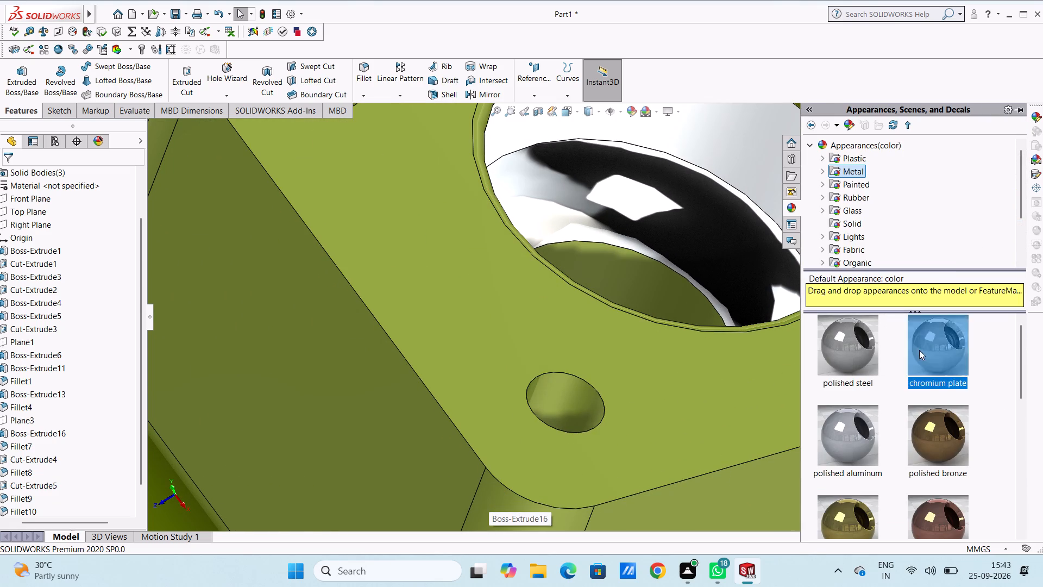
pyautogui.moveTo(919, 350); pyautogui.dragTo(548, 427)
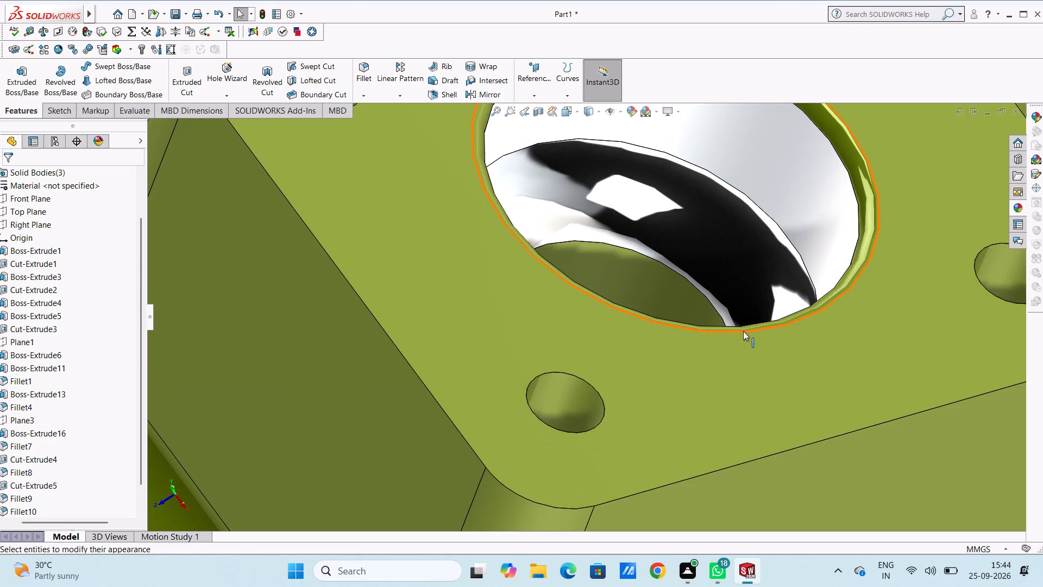
pyautogui.click(1013, 206)
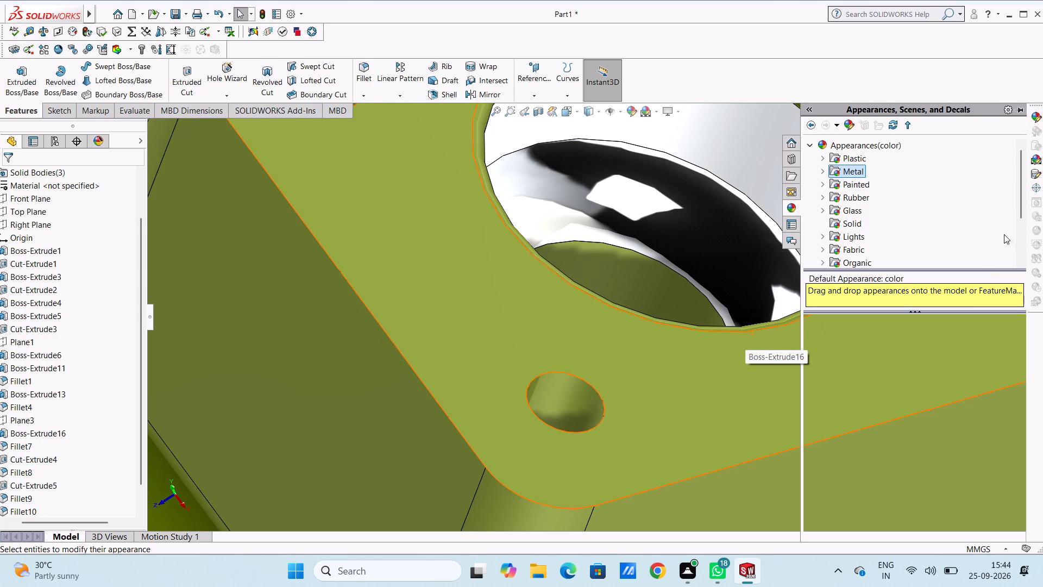
pyautogui.moveTo(934, 354); pyautogui.dragTo(566, 416)
pyautogui.click(566, 416)
# Apply chromium plate to the square block's other front screw-hole face.
pyautogui.scroll(5, 629, 346)
pyautogui.scroll(-5, 719, 306)
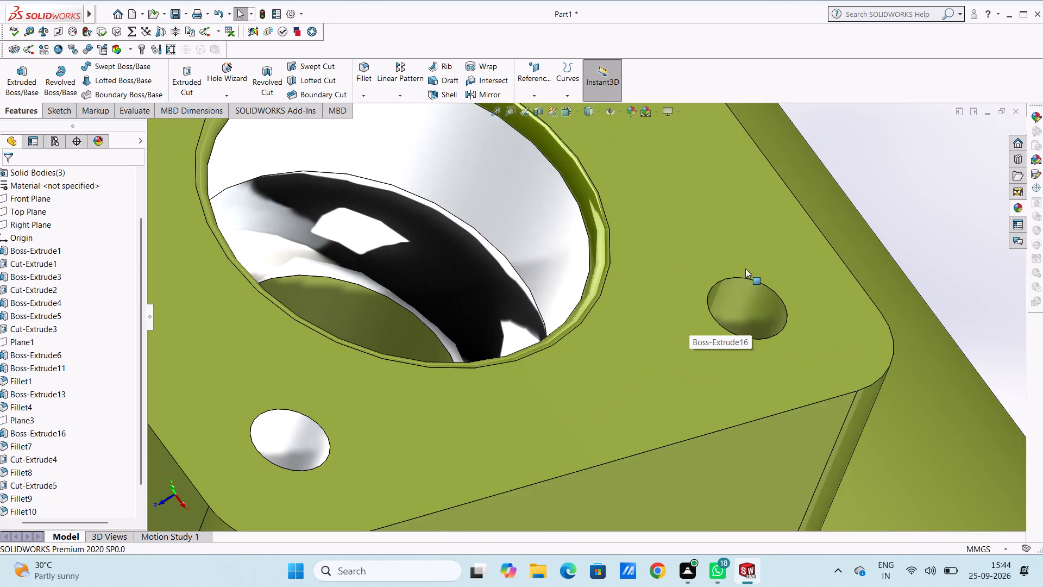
pyautogui.scroll(-3, 750, 279)
pyautogui.click(1011, 204)
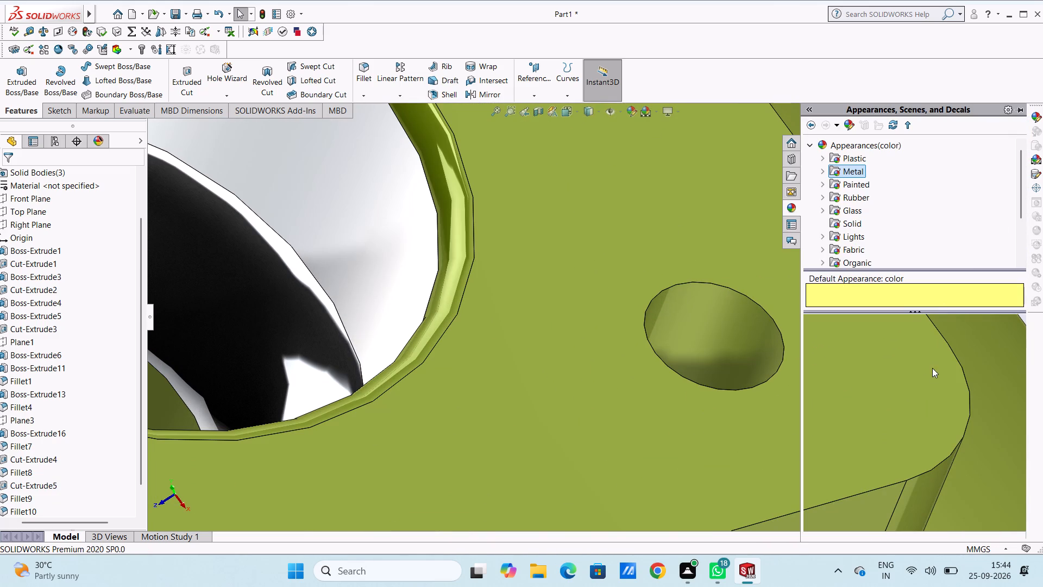
pyautogui.moveTo(922, 339); pyautogui.dragTo(738, 345)
pyautogui.click(734, 342)
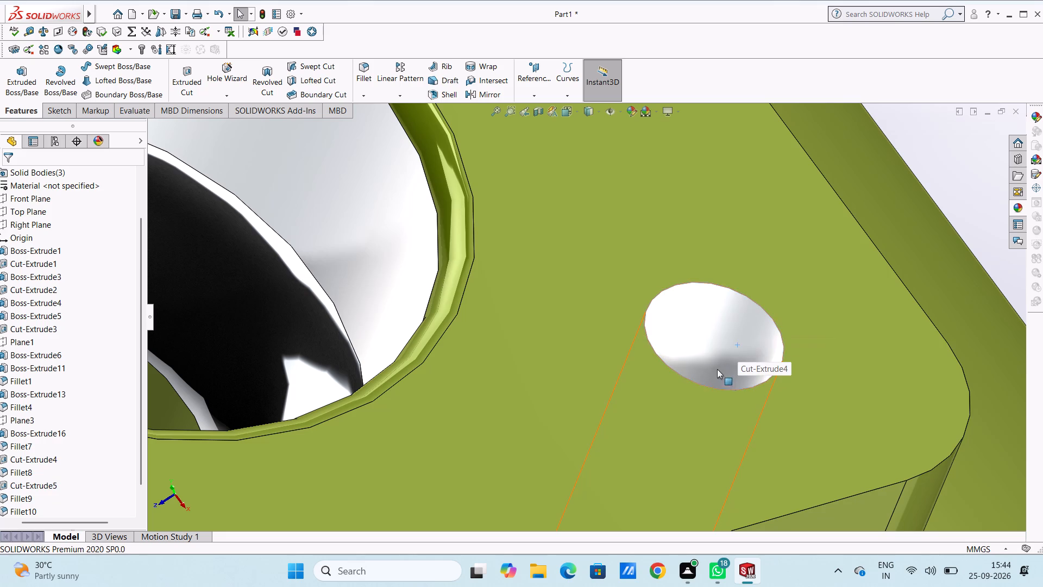
# Apply chromium plate to the narrower lower bore face beneath the fillet inside the square block.
pyautogui.scroll(4, 482, 327)
pyautogui.scroll(-6, 144, 233)
pyautogui.scroll(1, 673, 245)
pyautogui.moveTo(665, 263); pyautogui.dragTo(661, 343, button='middle')
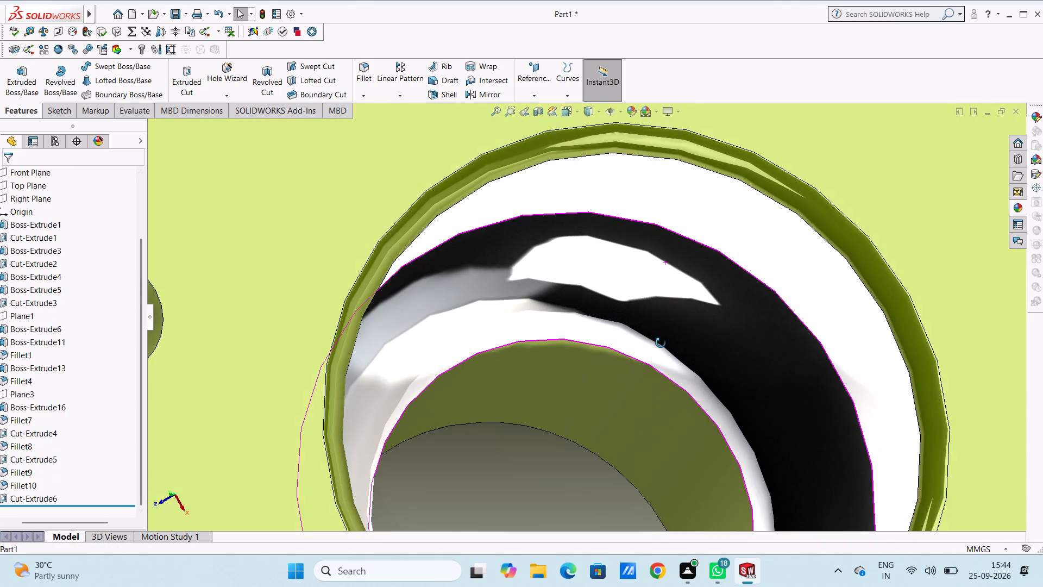
pyautogui.moveTo(661, 343); pyautogui.dragTo(661, 344, button='middle')
pyautogui.scroll(-3, 656, 352)
pyautogui.click(1020, 210)
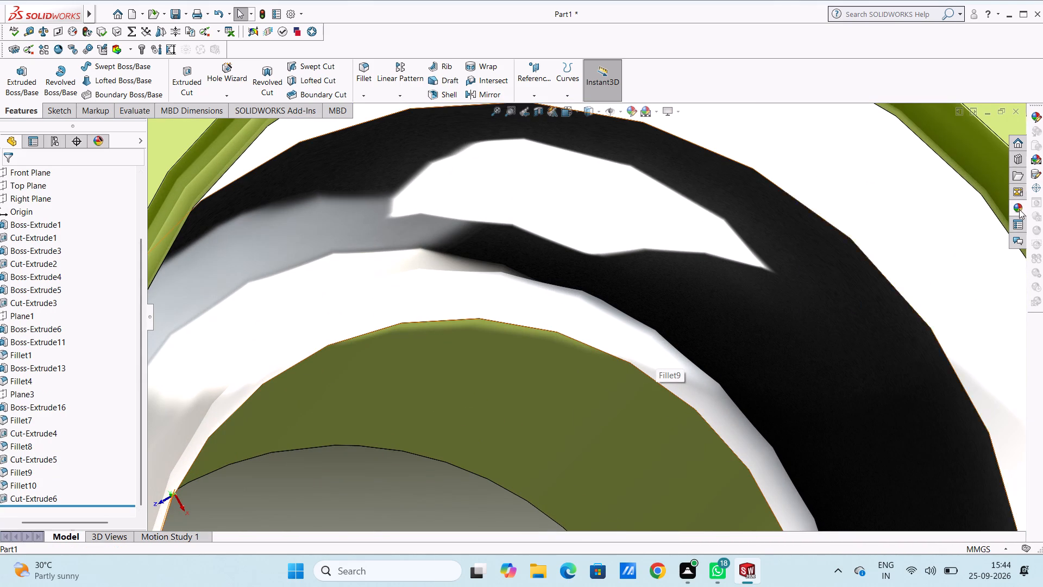
pyautogui.moveTo(948, 337); pyautogui.dragTo(462, 455)
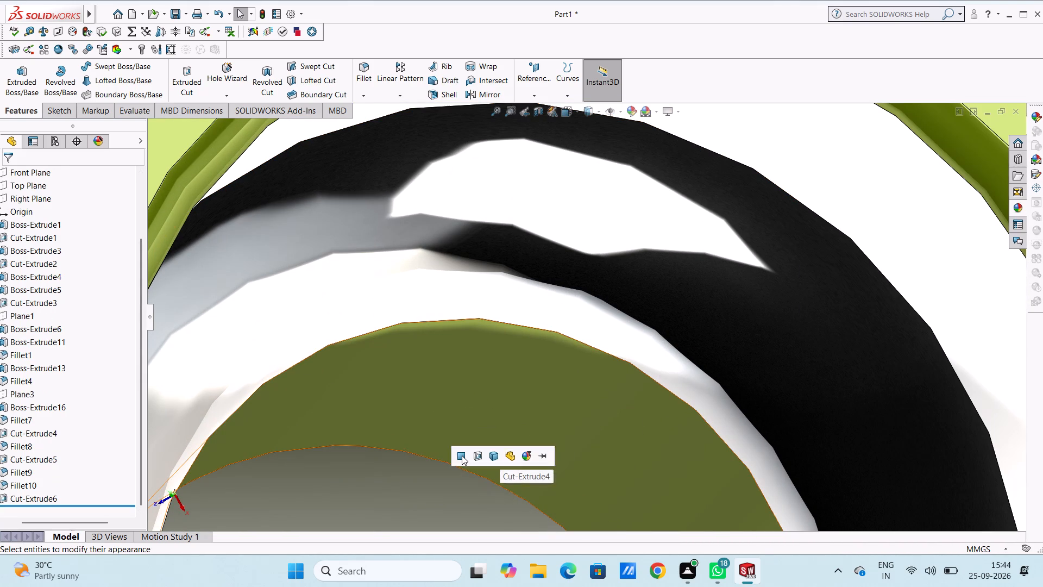
pyautogui.click(461, 455)
# Apply chromium plate to the square block's rear screw-hole face nearer the cover's crown.
pyautogui.scroll(11, 461, 455)
pyautogui.scroll(-4, 409, 340)
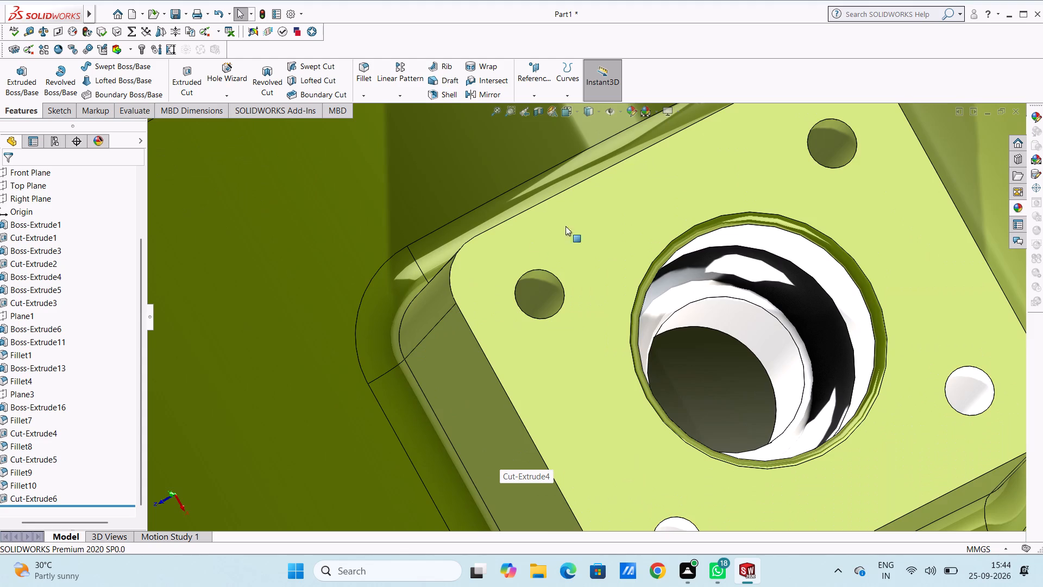
pyautogui.scroll(-4, 593, 220)
pyautogui.click(1021, 210)
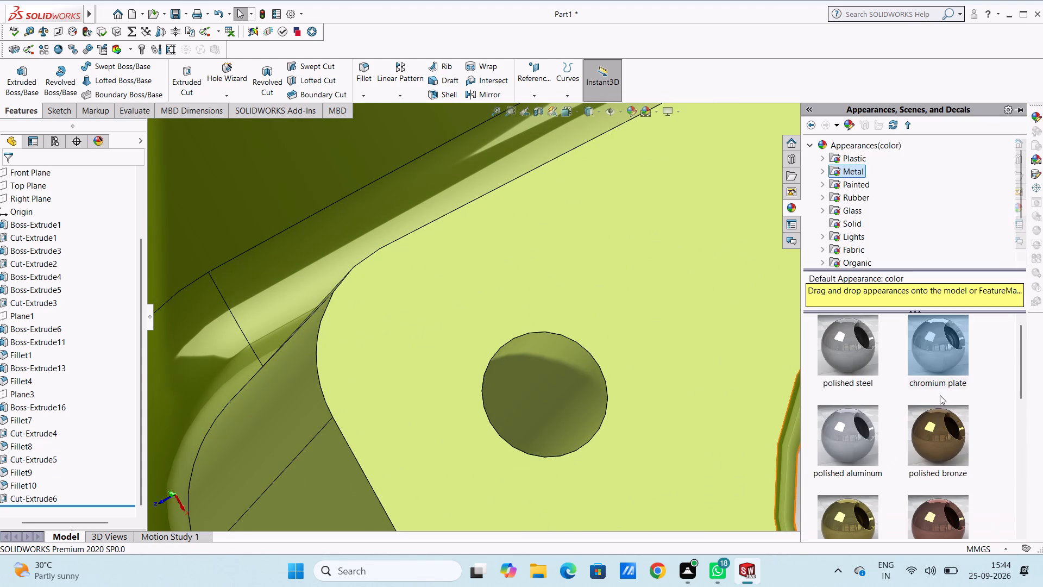
pyautogui.moveTo(941, 331); pyautogui.dragTo(537, 401)
pyautogui.click(537, 401)
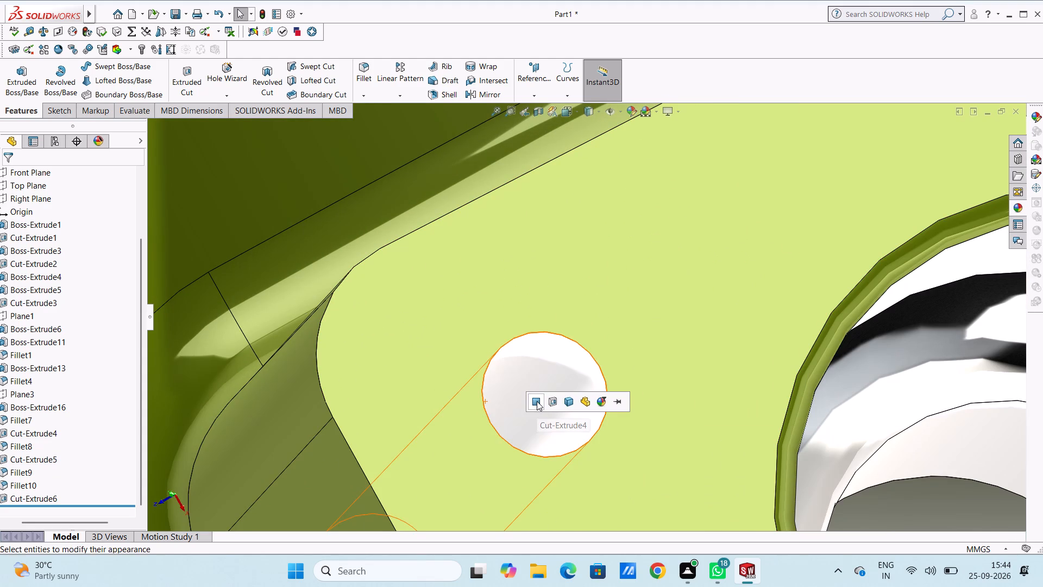
# Apply chromium plate to the square block's remaining rear screw-hole face.
pyautogui.scroll(6, 671, 271)
pyautogui.scroll(-5, 797, 182)
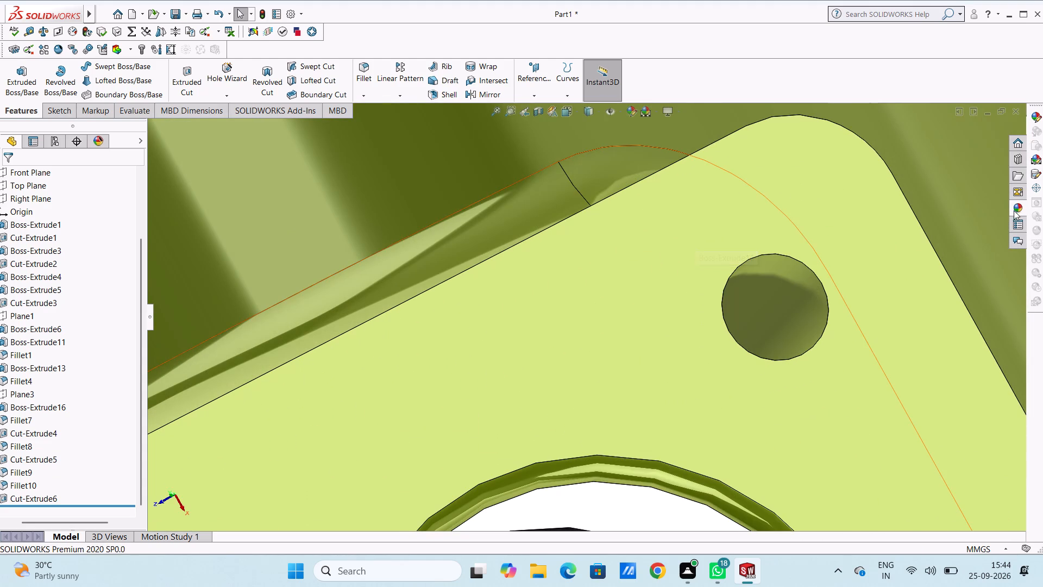
pyautogui.click(1015, 205)
pyautogui.moveTo(939, 354); pyautogui.dragTo(748, 300)
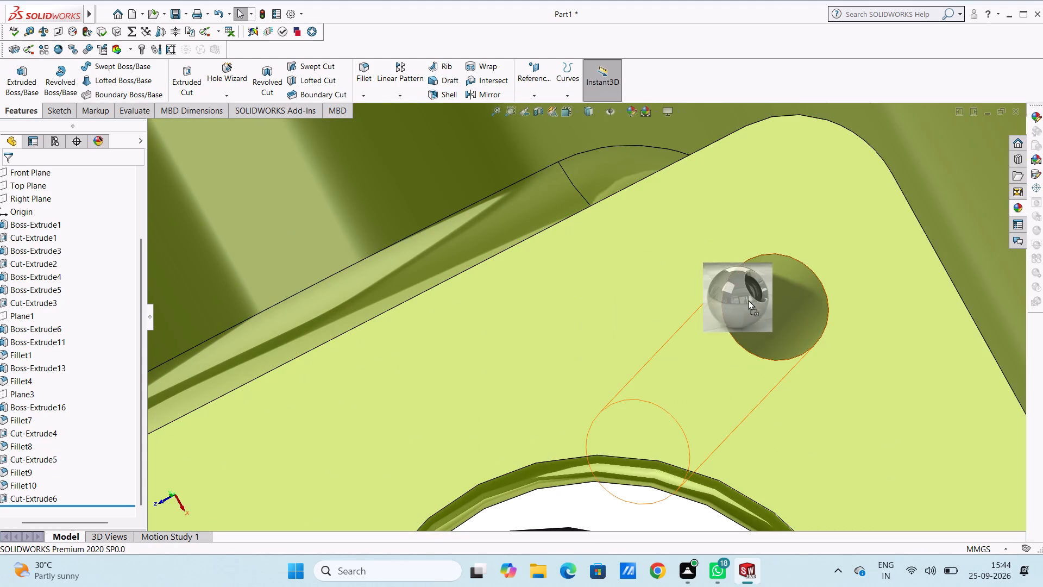
pyautogui.moveTo(748, 300); pyautogui.dragTo(786, 301)
pyautogui.click(785, 301)
# Apply chromium plate to the base plate's rear corner hole face on the side away from the block's tilt.
pyautogui.scroll(12, 693, 295)
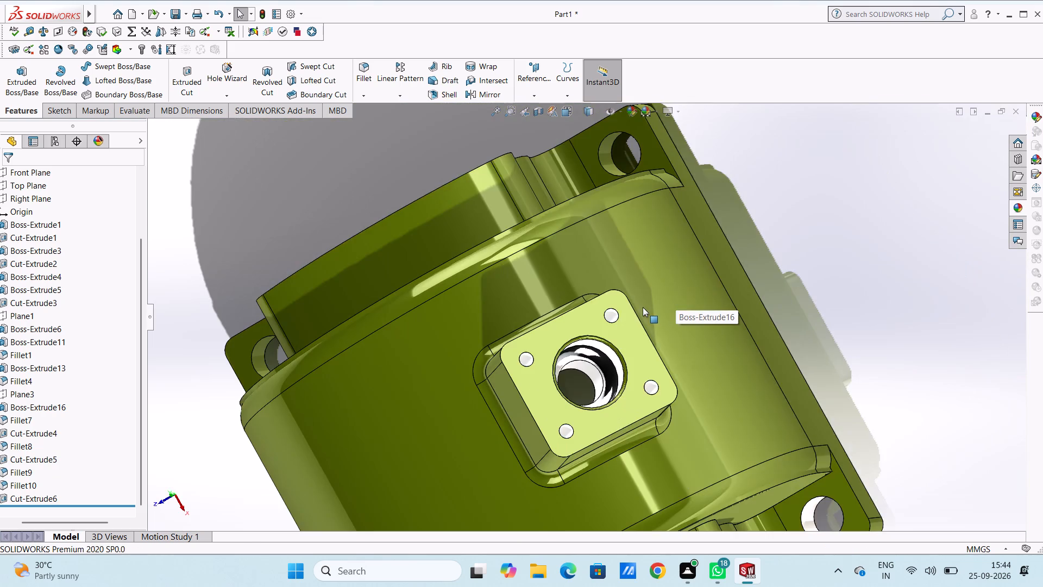
pyautogui.scroll(3, 642, 307)
pyautogui.moveTo(626, 315); pyautogui.dragTo(697, 321, button='middle')
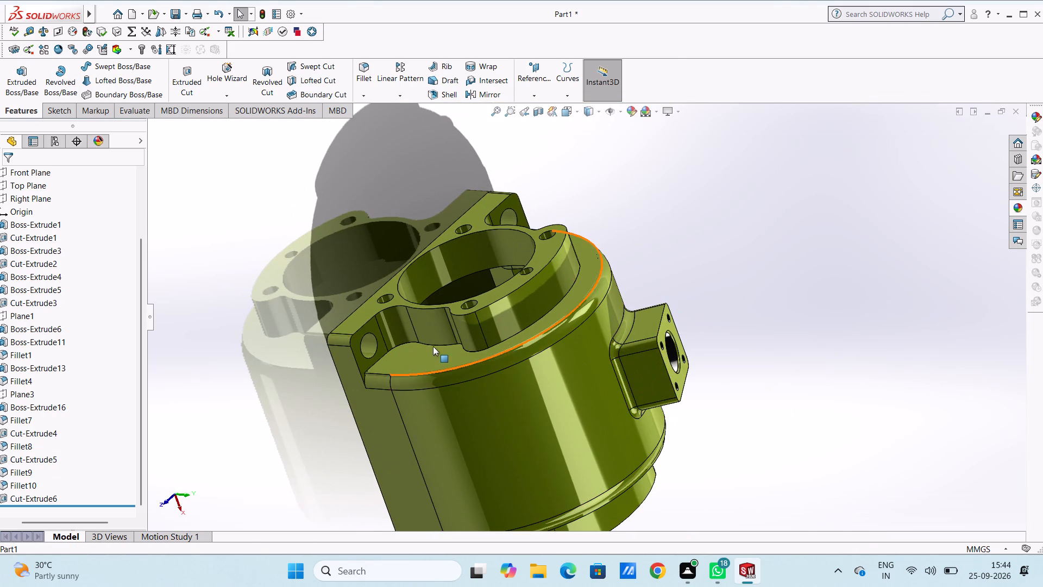
pyautogui.scroll(-5, 430, 346)
pyautogui.middleClick(367, 326)
pyautogui.scroll(-5, 360, 315)
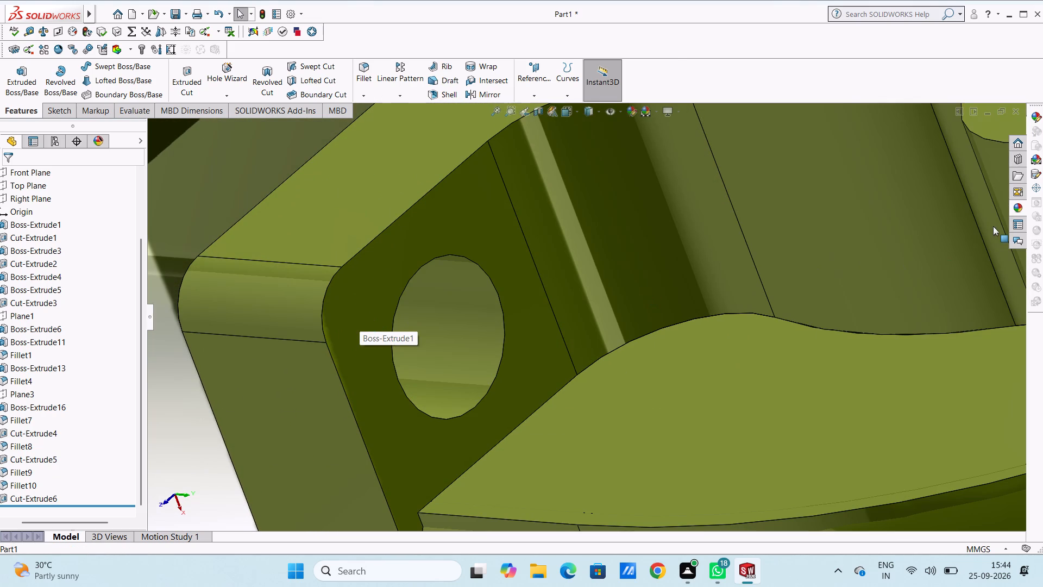
pyautogui.click(1016, 205)
pyautogui.moveTo(947, 330); pyautogui.dragTo(460, 332)
pyautogui.click(460, 332)
# Apply chromium plate to the face of the base plate's other rear corner hole.
pyautogui.scroll(10, 488, 296)
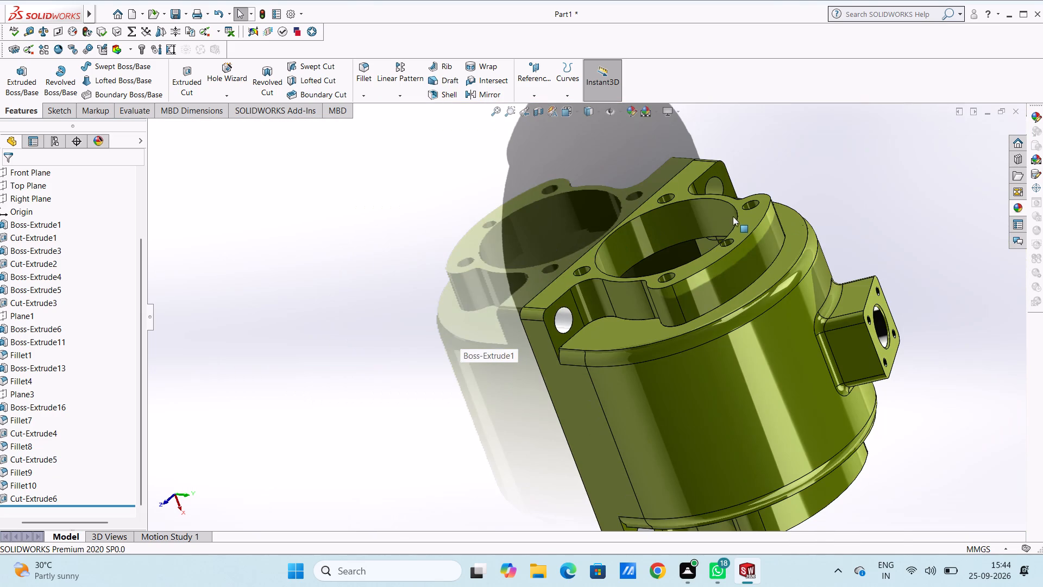
pyautogui.moveTo(715, 195); pyautogui.dragTo(699, 219, button='middle')
pyautogui.scroll(-4, 756, 160)
pyautogui.scroll(-2, 566, 196)
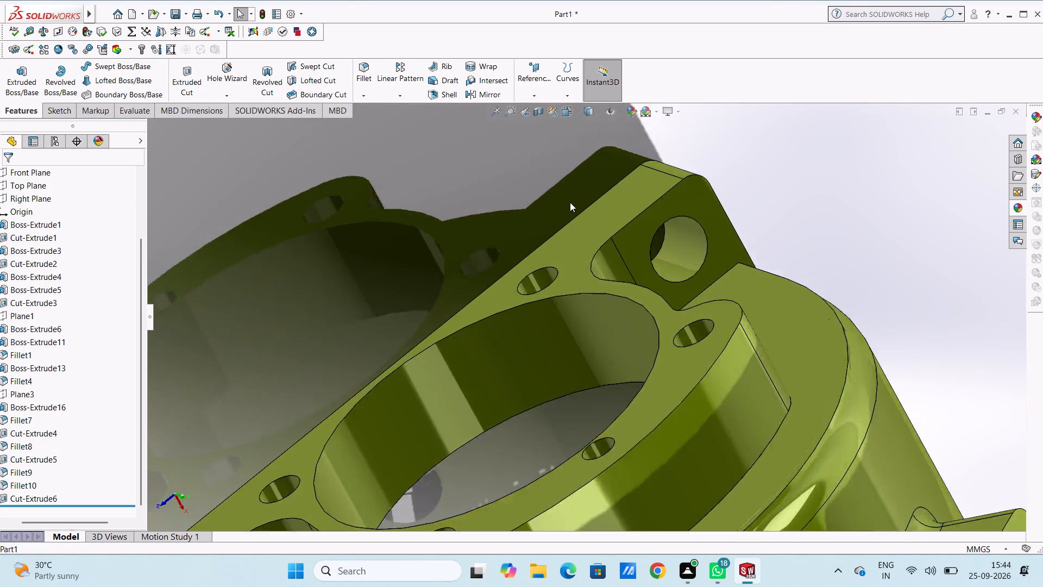
pyautogui.scroll(-2, 570, 202)
pyautogui.click(1011, 208)
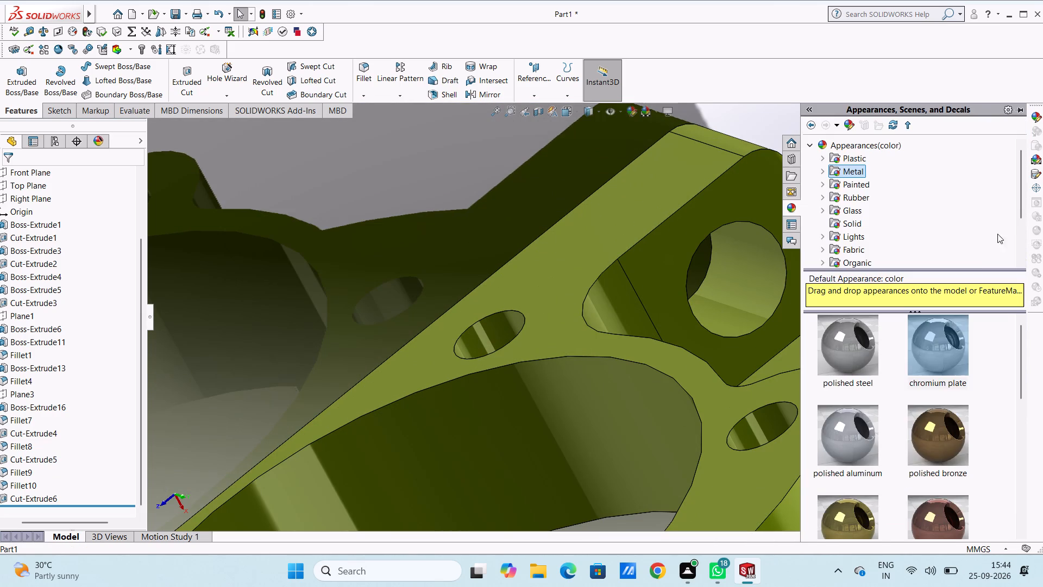
pyautogui.moveTo(937, 349); pyautogui.dragTo(774, 280)
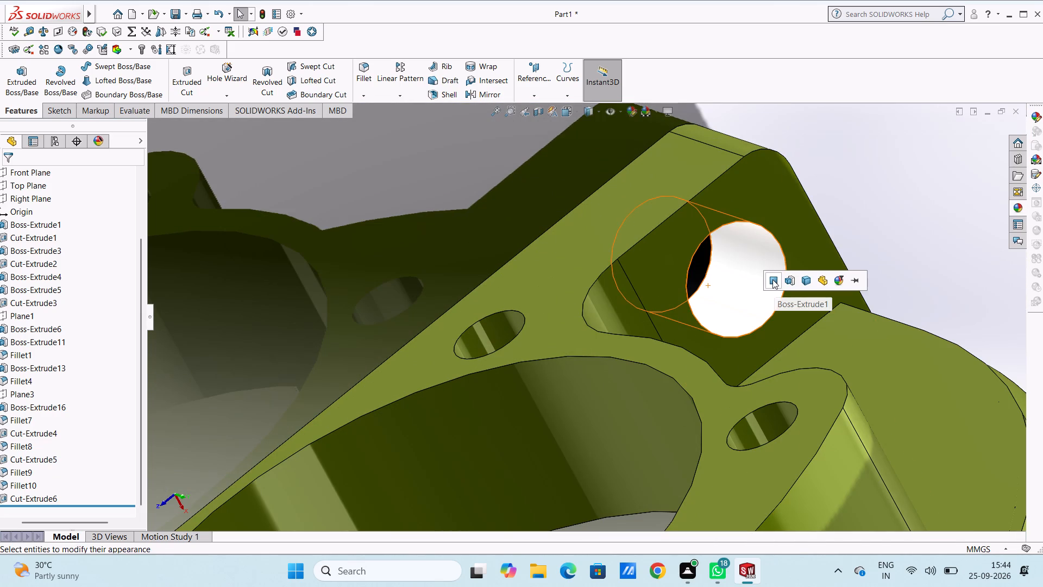
pyautogui.click(772, 279)
# Apply chromium plate to the rear ring's lower screw-hole face on the side the square block tilts towards.
pyautogui.scroll(5, 692, 340)
pyautogui.scroll(5, 532, 347)
pyautogui.moveTo(479, 336); pyautogui.dragTo(470, 334, button='middle')
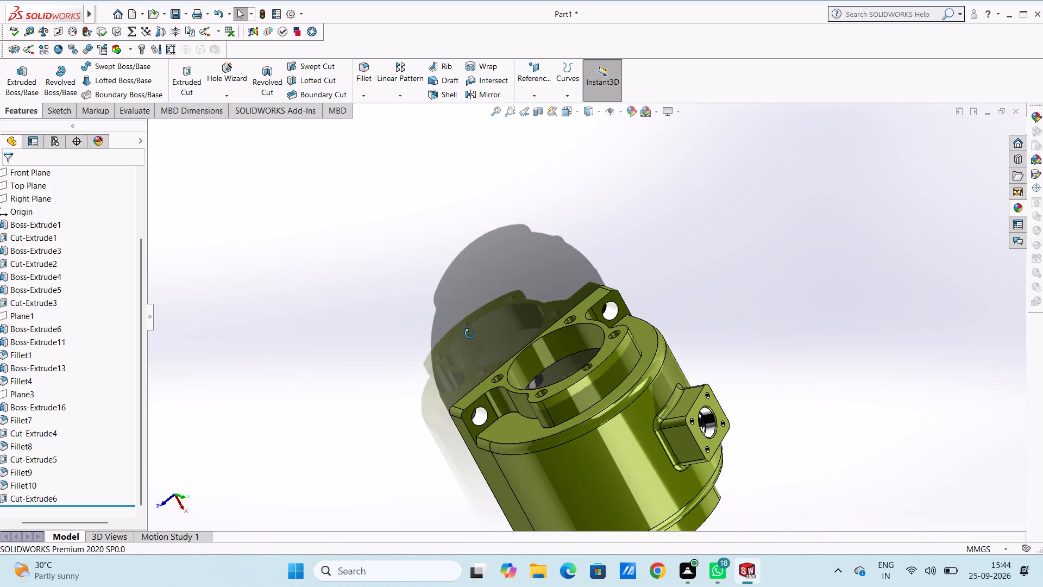
pyautogui.moveTo(470, 334); pyautogui.dragTo(463, 224, button='middle')
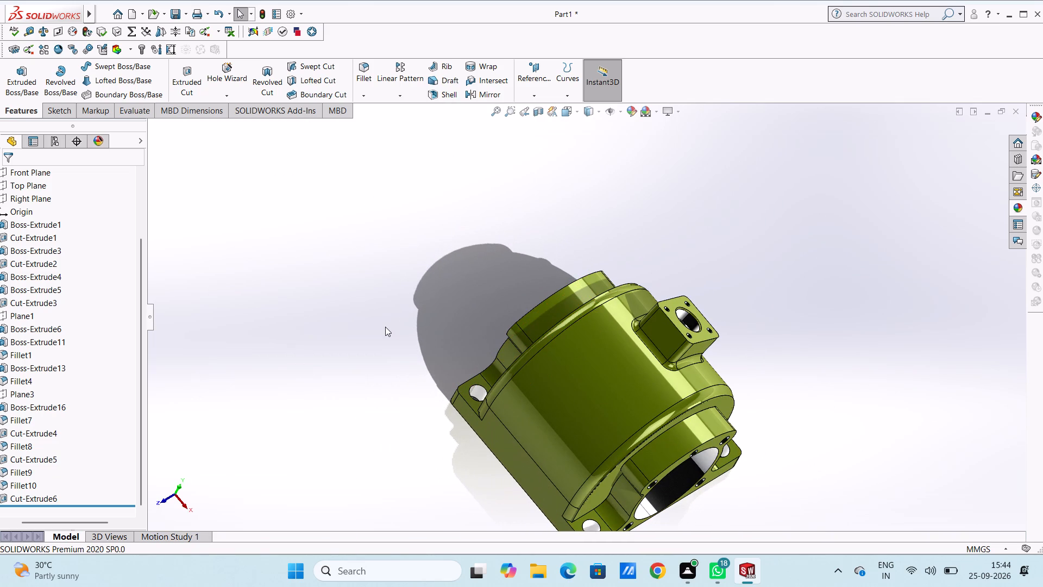
pyautogui.hotkey('ctrl', '3')
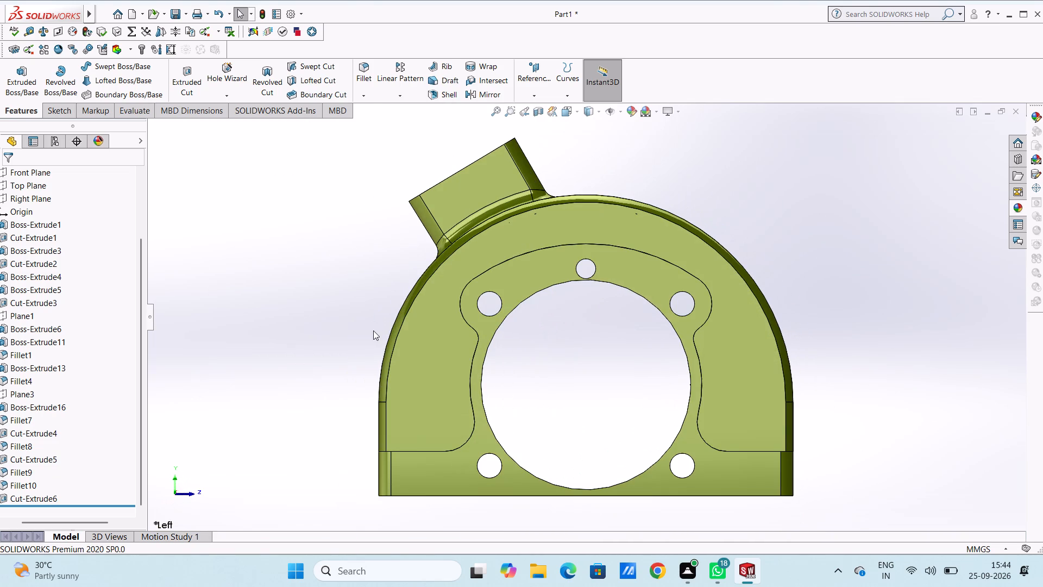
pyautogui.moveTo(362, 321); pyautogui.dragTo(407, 343, button='middle')
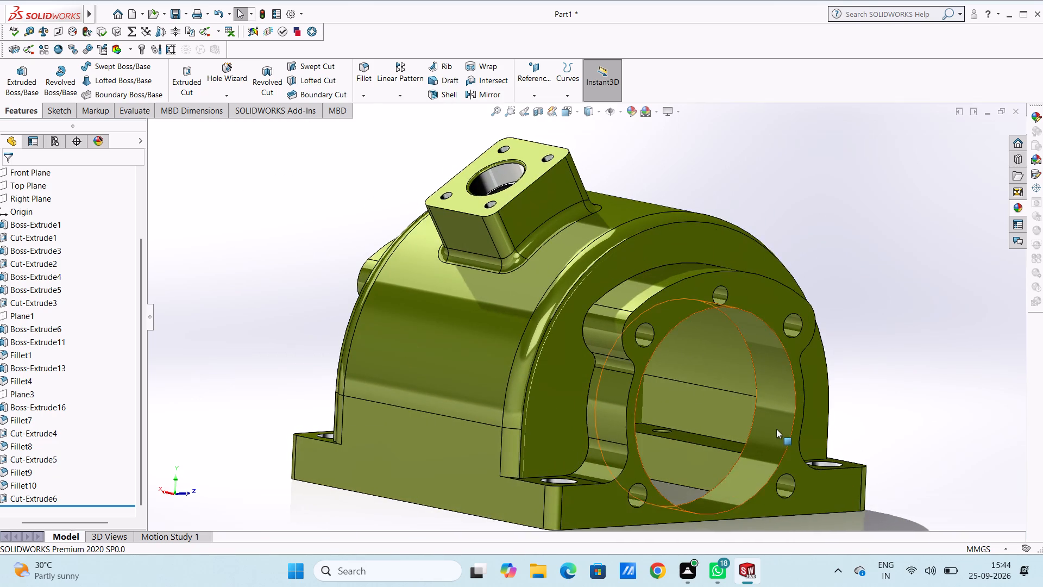
pyautogui.scroll(-3, 775, 428)
pyautogui.scroll(3, 599, 495)
pyautogui.scroll(-6, 549, 442)
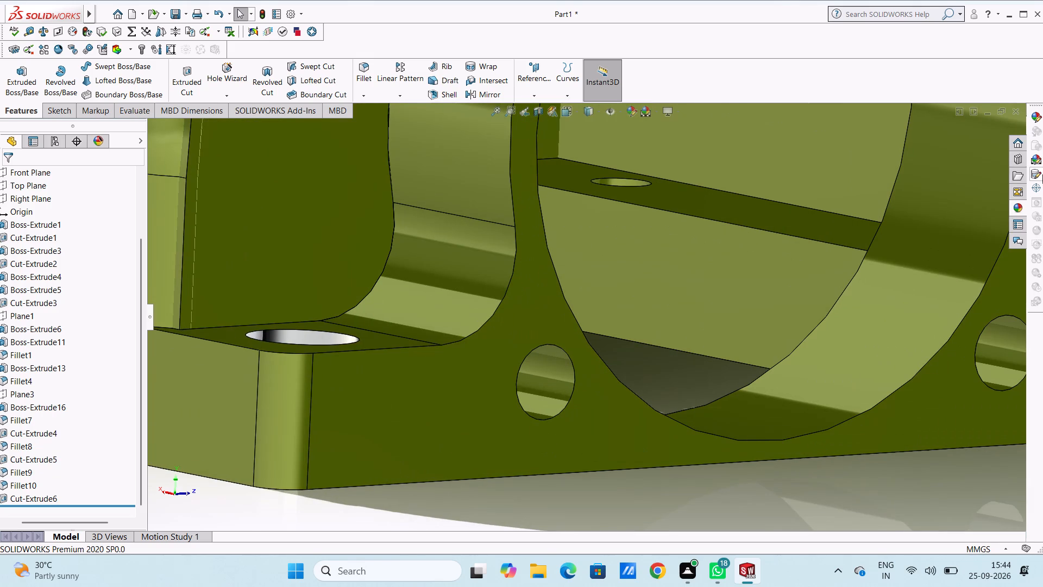
pyautogui.click(1015, 207)
pyautogui.moveTo(946, 346); pyautogui.dragTo(546, 367)
pyautogui.click(546, 366)
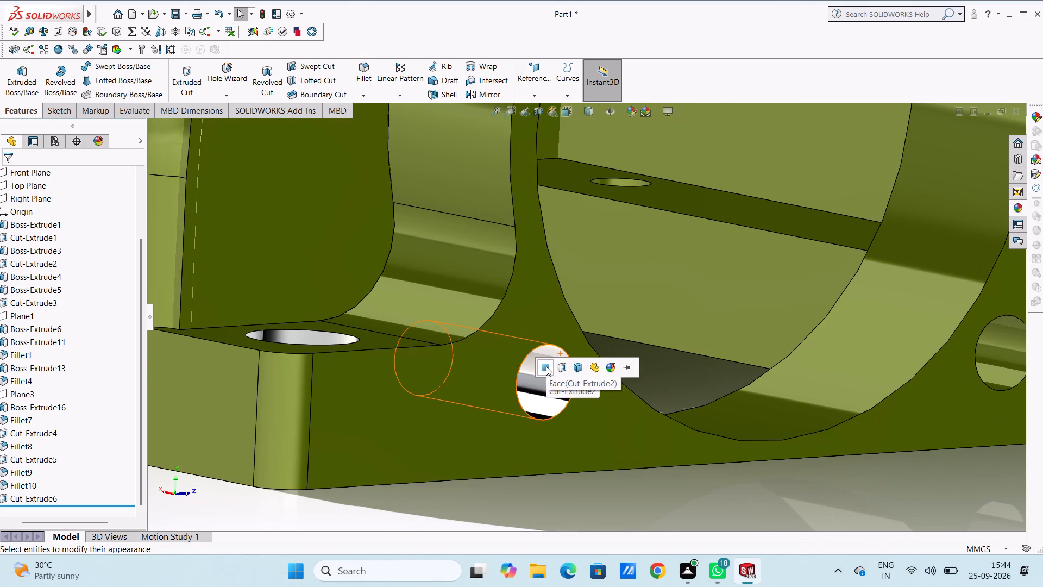
# Apply chromium plate to the rear ring's lower screw-hole face on the side away from the square block's tilt.
pyautogui.scroll(5, 663, 315)
pyautogui.scroll(-6, 765, 279)
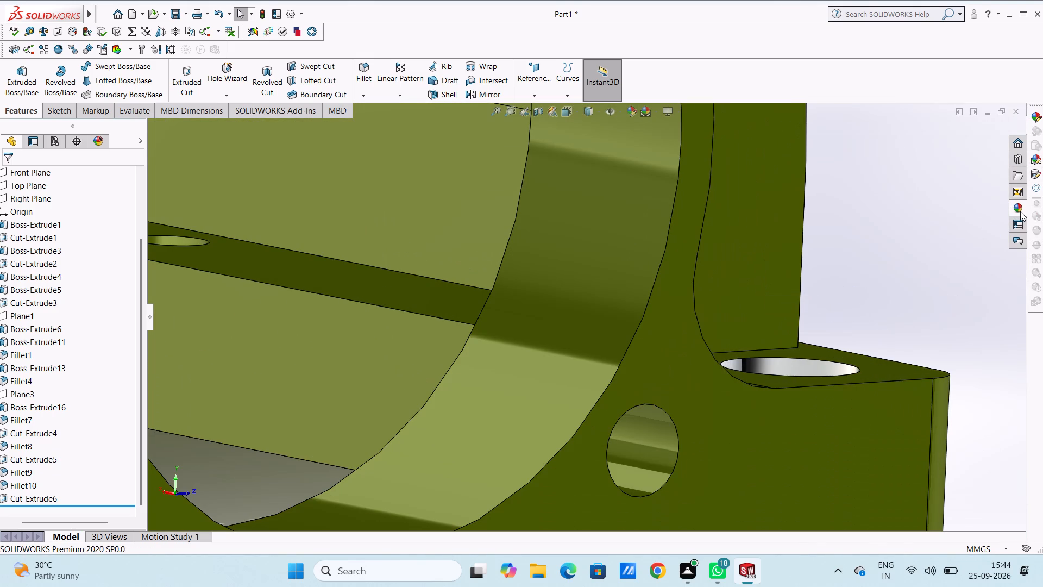
pyautogui.click(1021, 208)
pyautogui.moveTo(940, 329); pyautogui.dragTo(667, 428)
pyautogui.click(667, 428)
# Apply chromium plate to the rear ring's upper screw-hole face on the side the square block tilts towards.
pyautogui.scroll(5, 594, 301)
pyautogui.scroll(6, 567, 227)
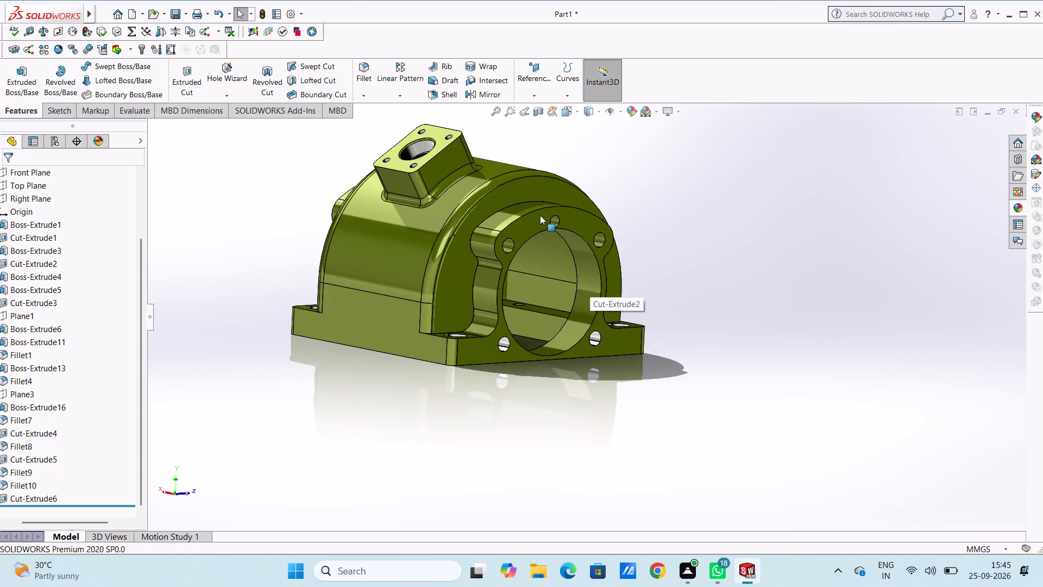
pyautogui.scroll(-6, 532, 230)
pyautogui.scroll(-5, 513, 322)
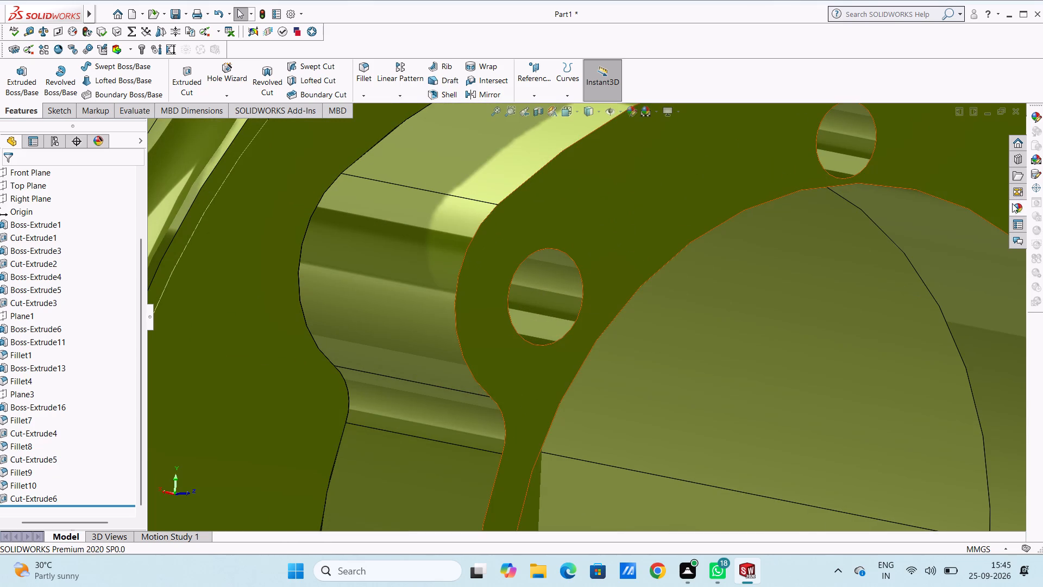
pyautogui.click(1014, 205)
pyautogui.moveTo(943, 355); pyautogui.dragTo(570, 317)
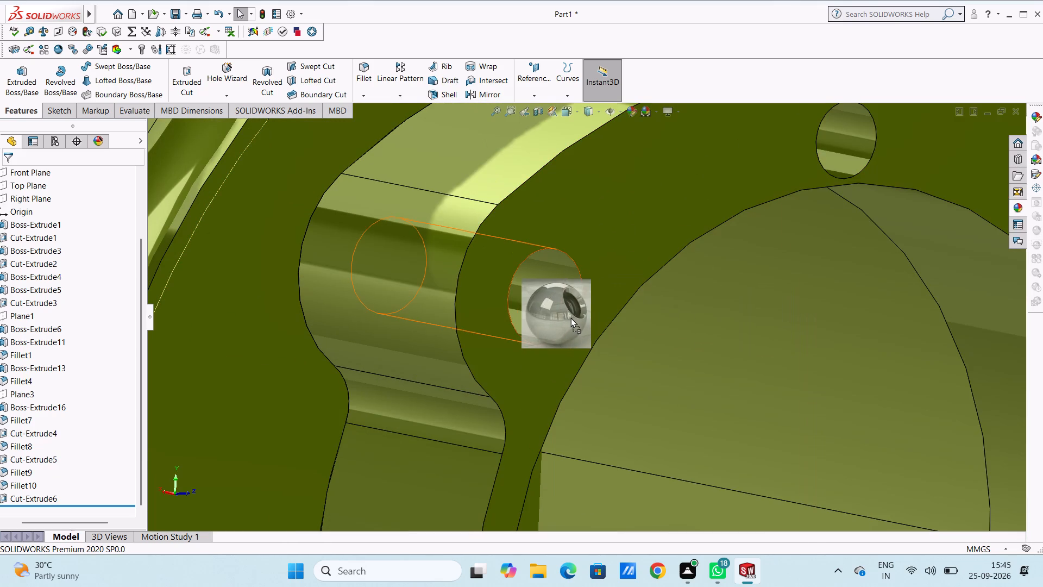
pyautogui.moveTo(570, 317); pyautogui.dragTo(562, 312)
pyautogui.click(562, 312)
# Apply chromium plate to the screw-hole face at the top centre of the rear ring.
pyautogui.scroll(5, 735, 216)
pyautogui.scroll(-7, 734, 210)
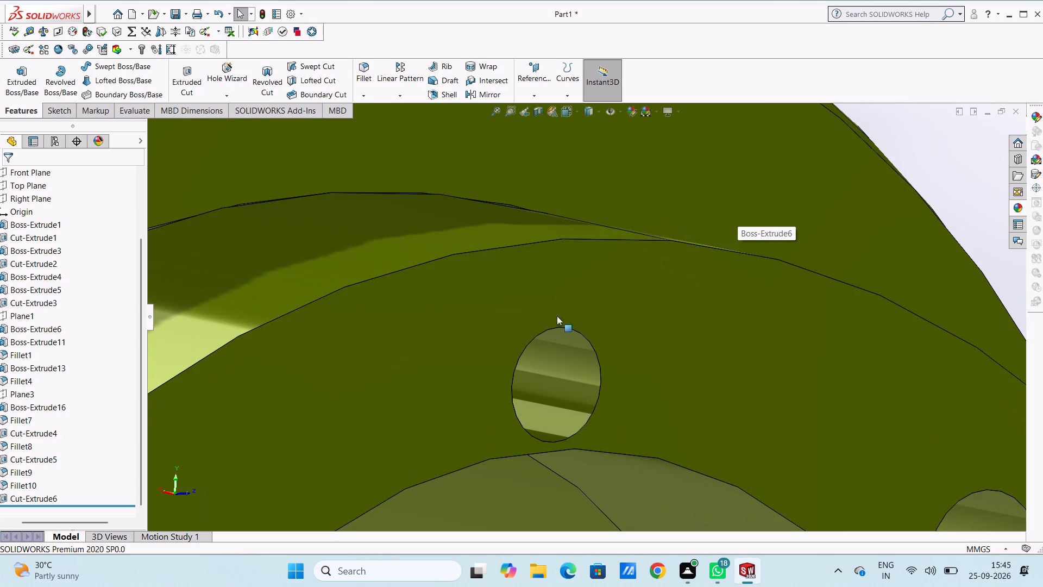
pyautogui.scroll(-4, 461, 398)
pyautogui.click(1017, 205)
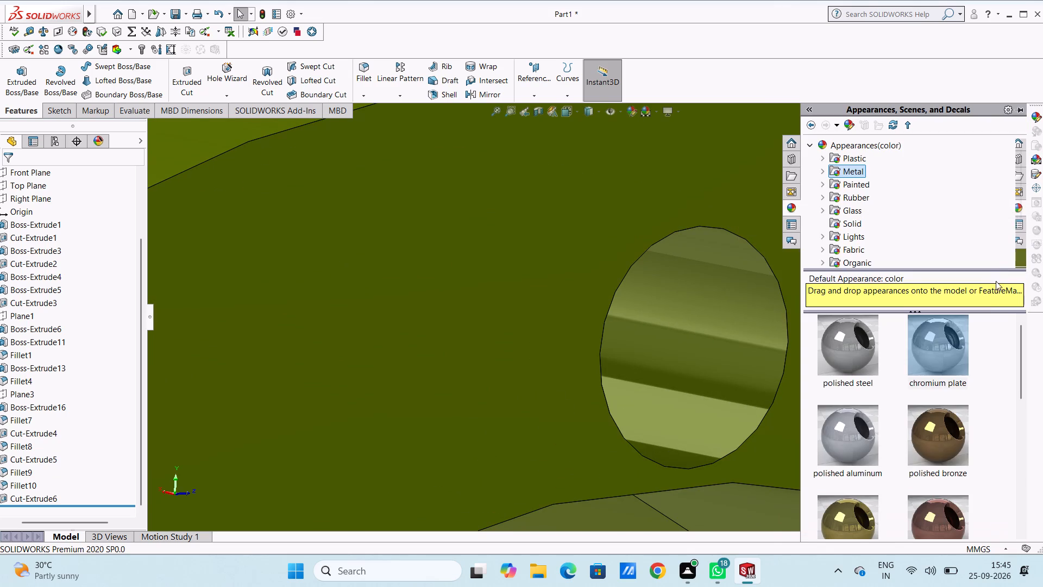
pyautogui.moveTo(941, 347); pyautogui.dragTo(731, 375)
pyautogui.click(731, 375)
# Apply chromium plate to the rear ring's remaining upper screw-hole face, on the side away from the square block's tilt.
pyautogui.scroll(11, 731, 374)
pyautogui.scroll(-6, 750, 406)
pyautogui.scroll(-4, 624, 298)
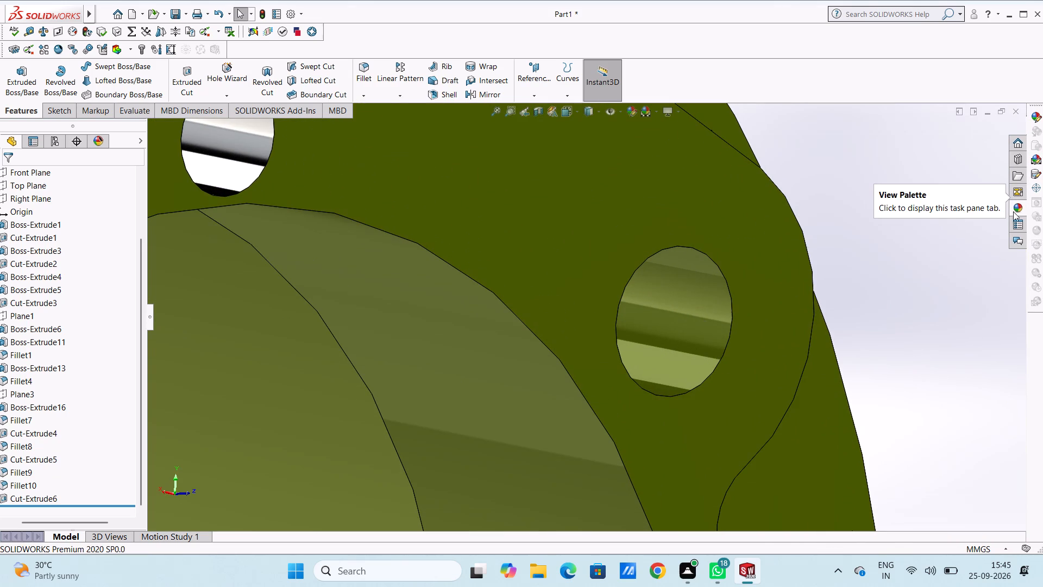
pyautogui.click(1020, 211)
pyautogui.moveTo(945, 350); pyautogui.dragTo(939, 346)
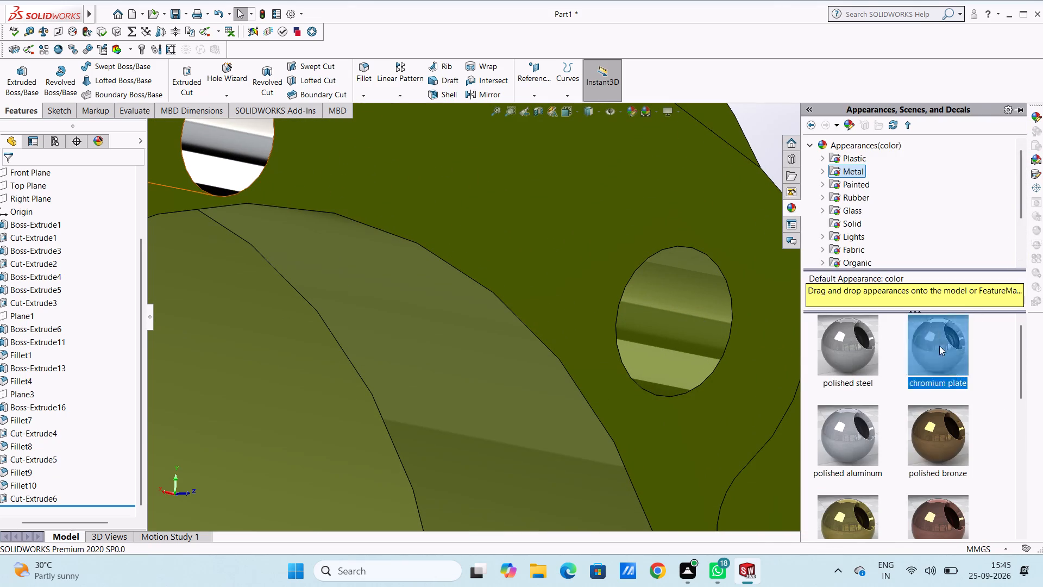
pyautogui.moveTo(939, 346); pyautogui.dragTo(726, 330)
pyautogui.click(726, 330)
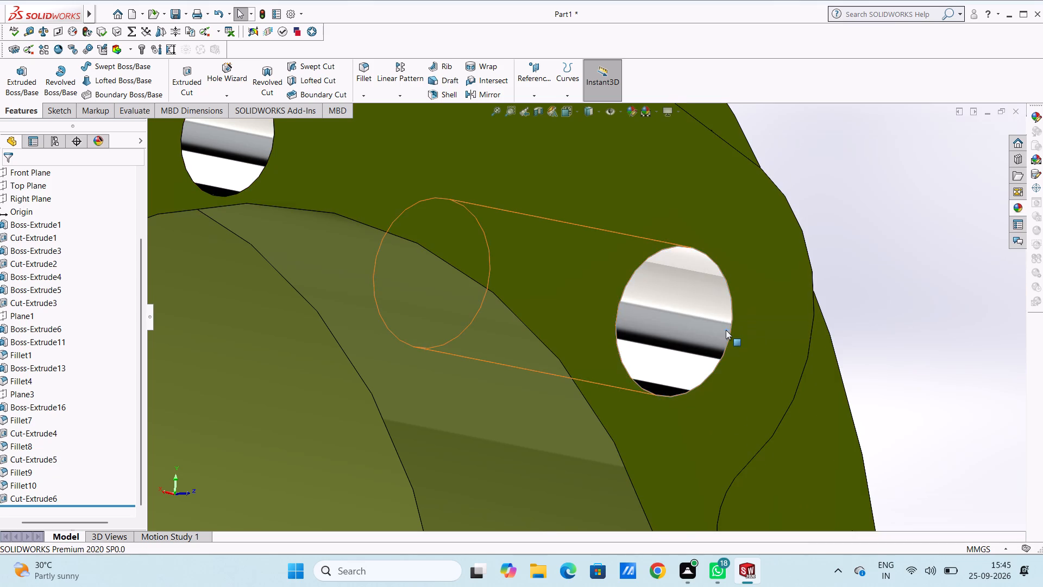
# Apply chromium plate to the hole face in the housing's interior ledge on the side away from the square block's tilt.
pyautogui.scroll(12, 726, 330)
pyautogui.scroll(-5, 533, 426)
pyautogui.moveTo(518, 350); pyautogui.dragTo(487, 367, button='middle')
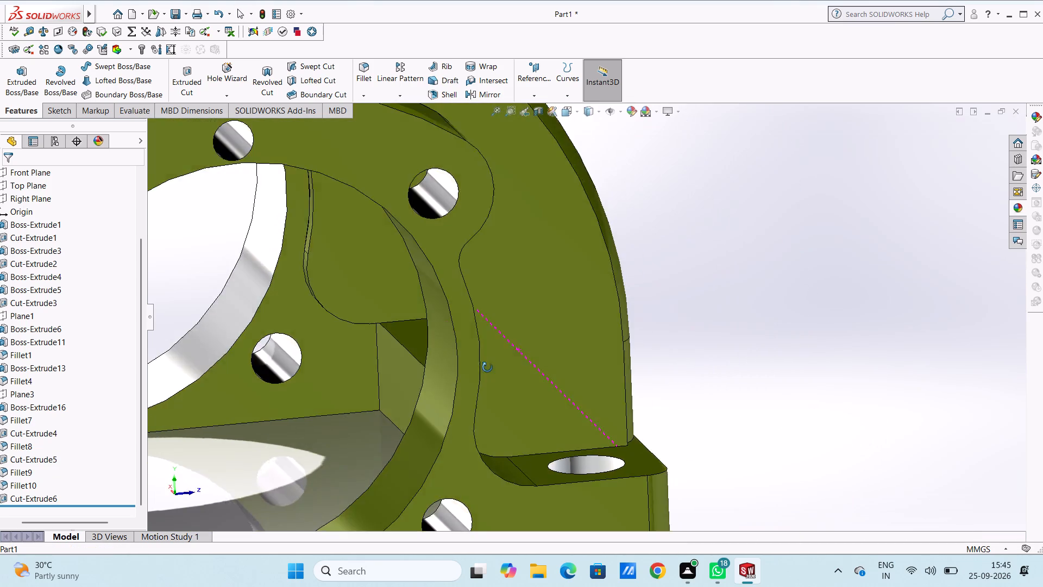
pyautogui.moveTo(487, 367); pyautogui.dragTo(498, 373, button='middle')
pyautogui.scroll(-7, 473, 350)
pyautogui.moveTo(555, 377); pyautogui.dragTo(570, 385, button='middle')
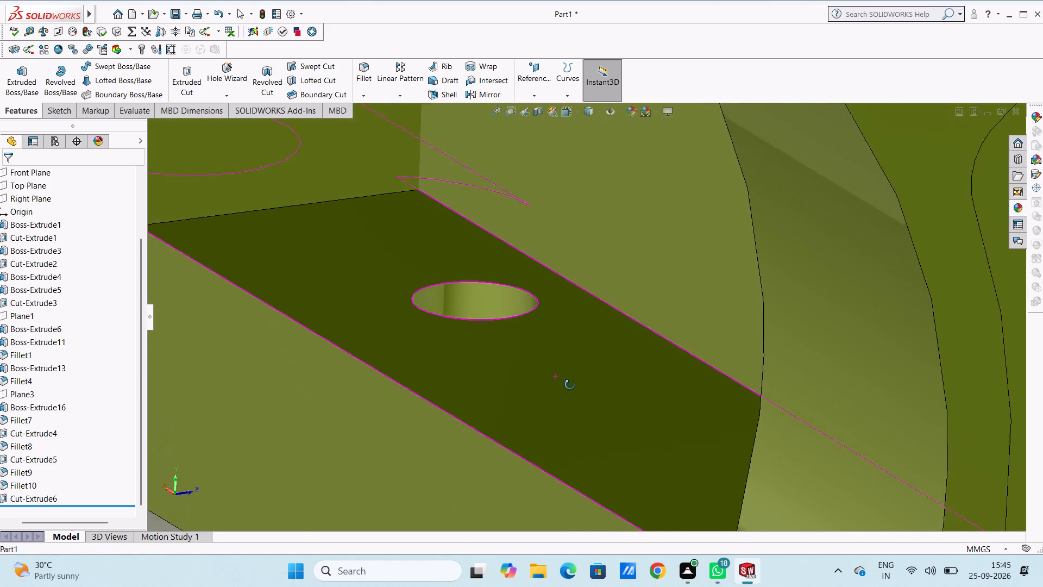
pyautogui.moveTo(570, 385); pyautogui.dragTo(569, 386, button='middle')
pyautogui.scroll(-5, 480, 247)
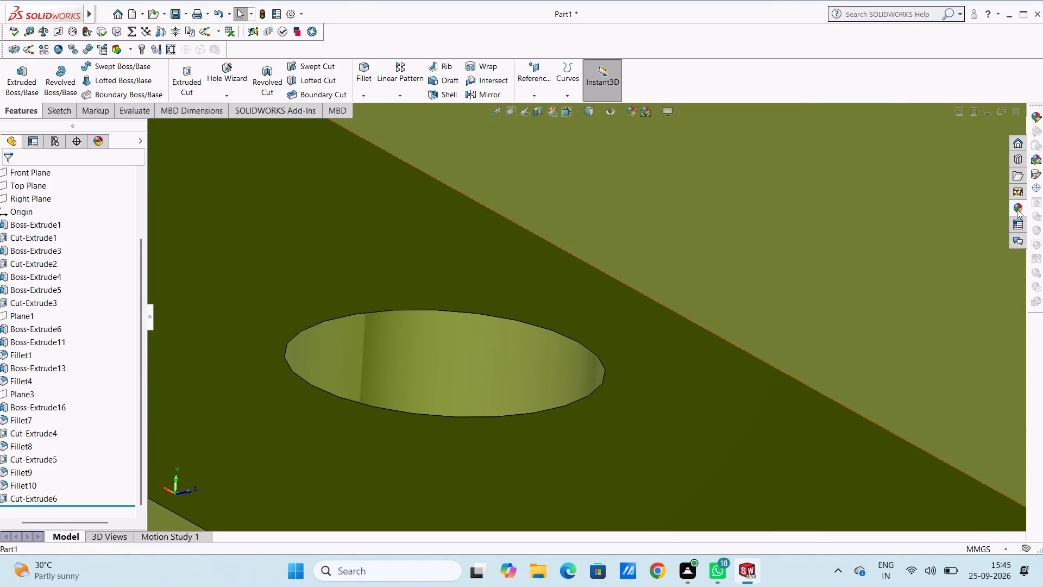
pyautogui.click(1017, 209)
pyautogui.moveTo(922, 347); pyautogui.dragTo(491, 351)
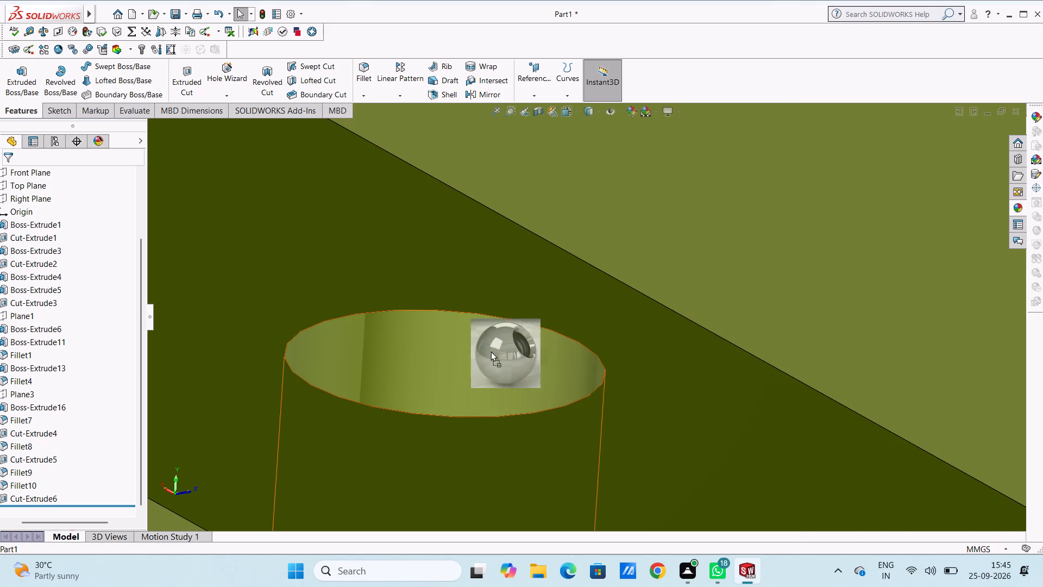
pyautogui.moveTo(491, 351); pyautogui.dragTo(482, 354)
pyautogui.click(482, 354)
# Apply chromium plate to the hole face in the opposite interior ledge, on the side the square block tilts towards.
pyautogui.scroll(6, 482, 354)
pyautogui.moveTo(464, 338); pyautogui.dragTo(398, 346, button='middle')
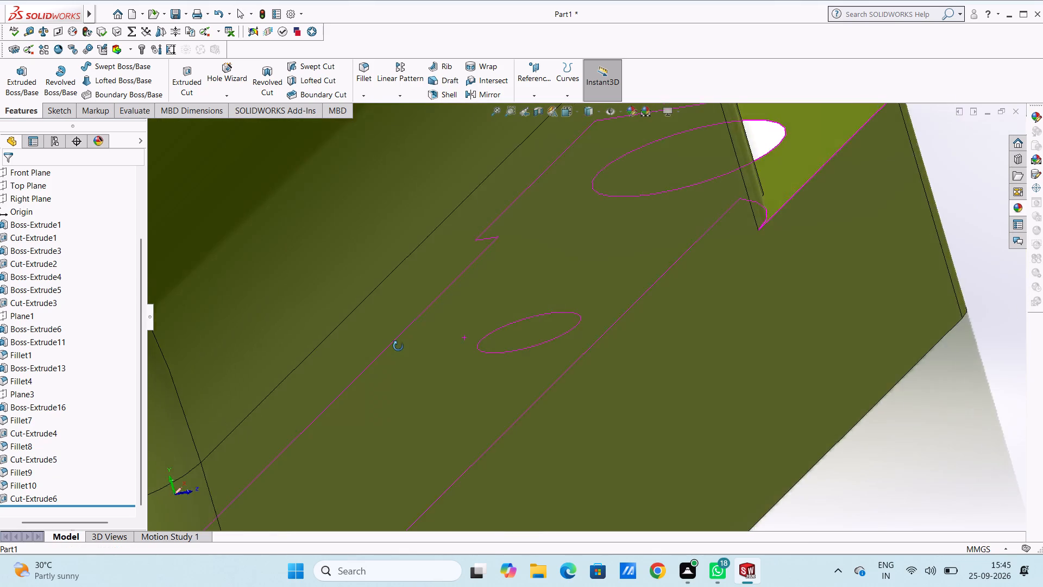
pyautogui.moveTo(398, 346); pyautogui.dragTo(422, 334, button='middle')
pyautogui.middleClick(424, 332)
pyautogui.moveTo(430, 328); pyautogui.dragTo(446, 323, button='middle')
pyautogui.scroll(5, 438, 316)
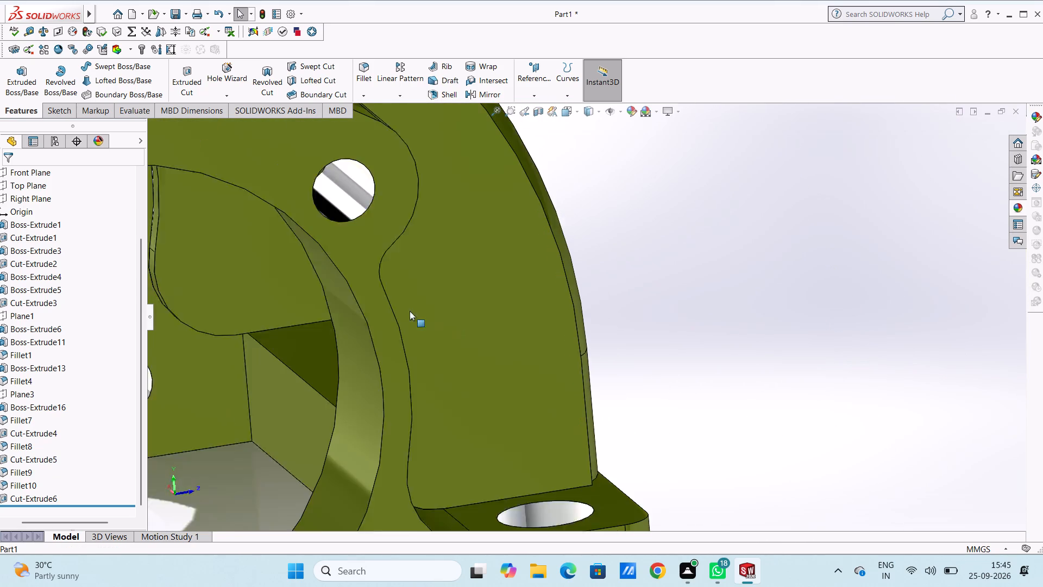
pyautogui.moveTo(334, 334); pyautogui.dragTo(304, 334, button='middle')
pyautogui.scroll(5, 303, 330)
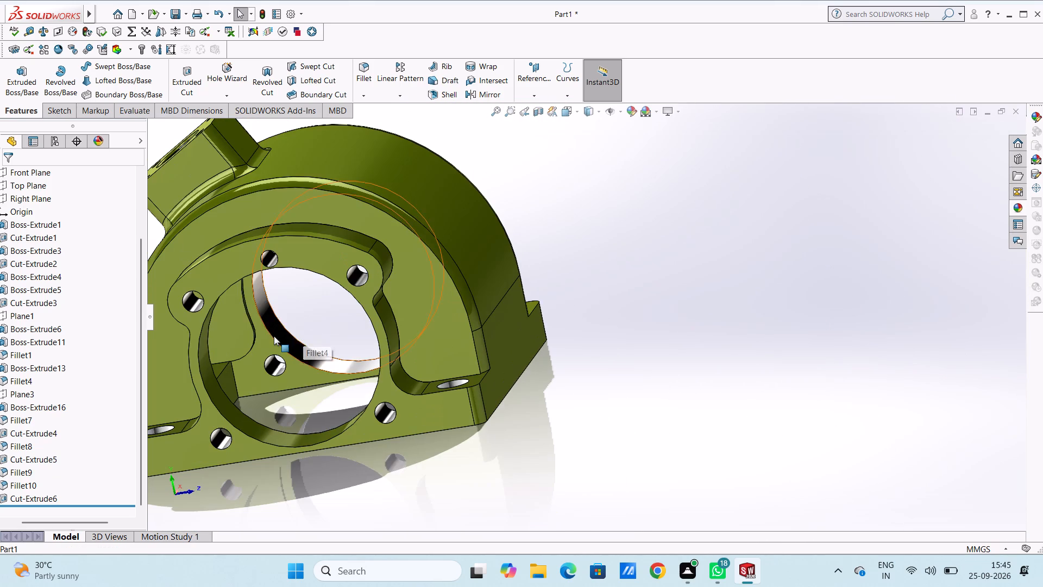
pyautogui.moveTo(274, 336); pyautogui.dragTo(263, 339, button='middle')
pyautogui.scroll(-11, 228, 353)
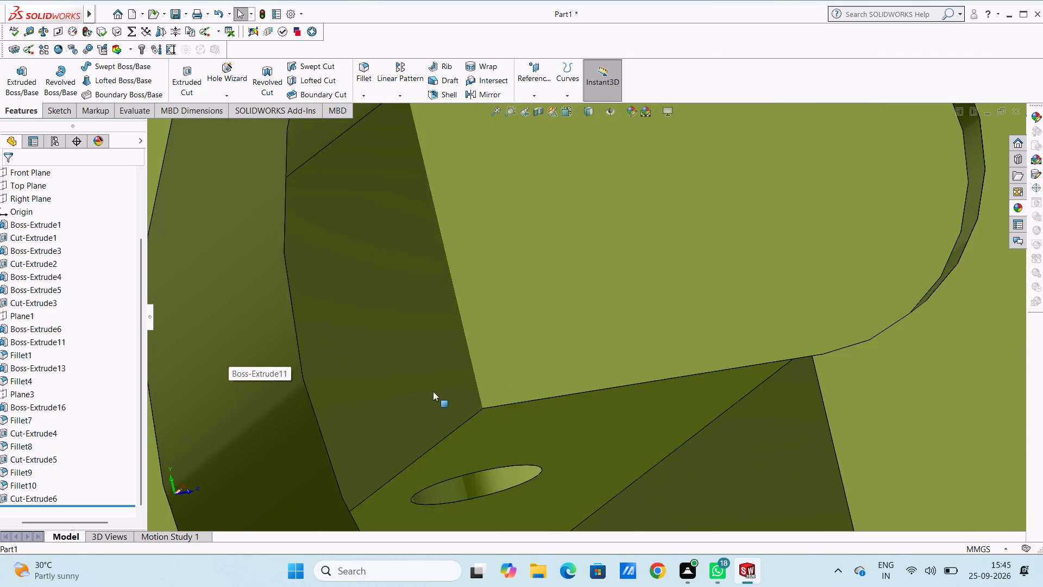
pyautogui.scroll(-2, 435, 395)
pyautogui.scroll(3, 535, 470)
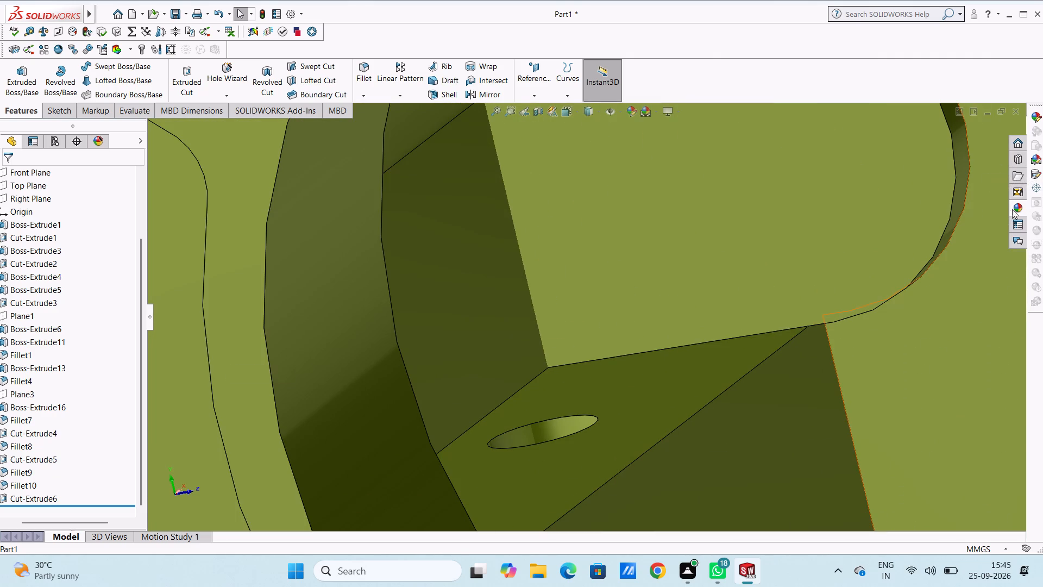
pyautogui.click(1013, 204)
pyautogui.moveTo(940, 346); pyautogui.dragTo(532, 391)
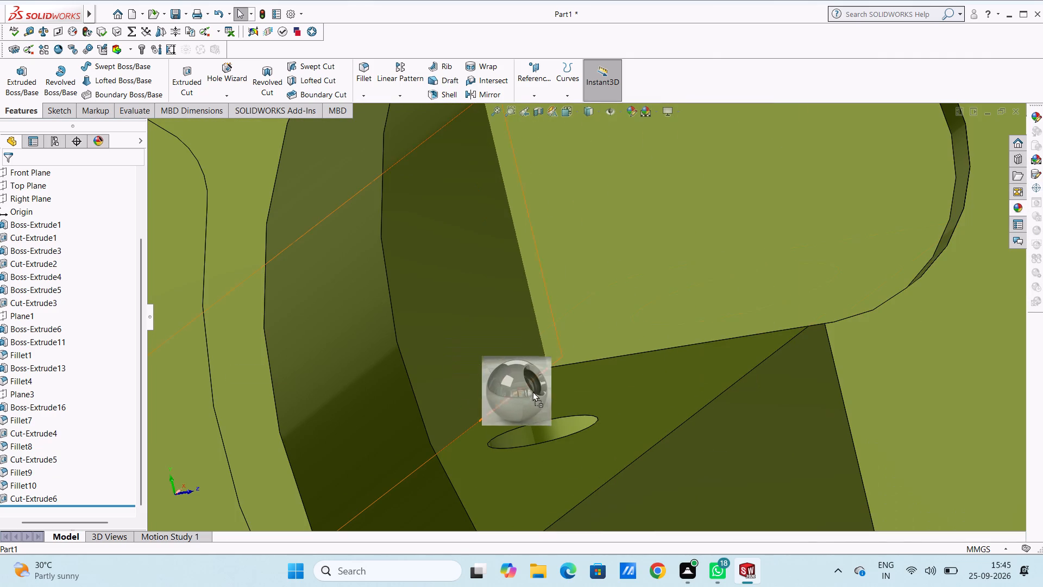
pyautogui.moveTo(532, 391); pyautogui.dragTo(558, 430)
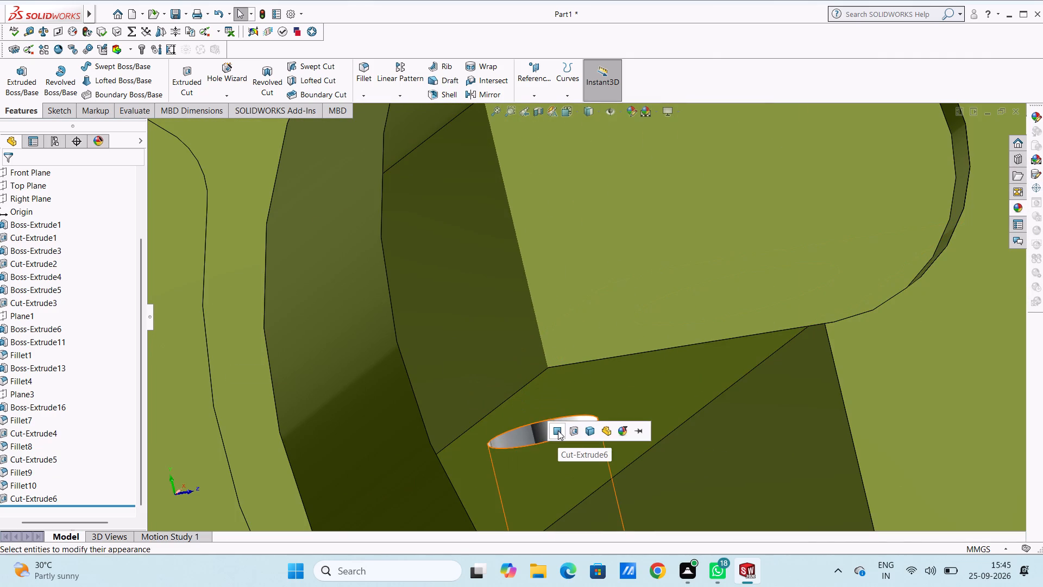
pyautogui.click(558, 430)
# Clear the selection and set the finished housing to the isometric view.
pyautogui.scroll(10, 558, 430)
pyautogui.moveTo(593, 374); pyautogui.dragTo(621, 377, button='middle')
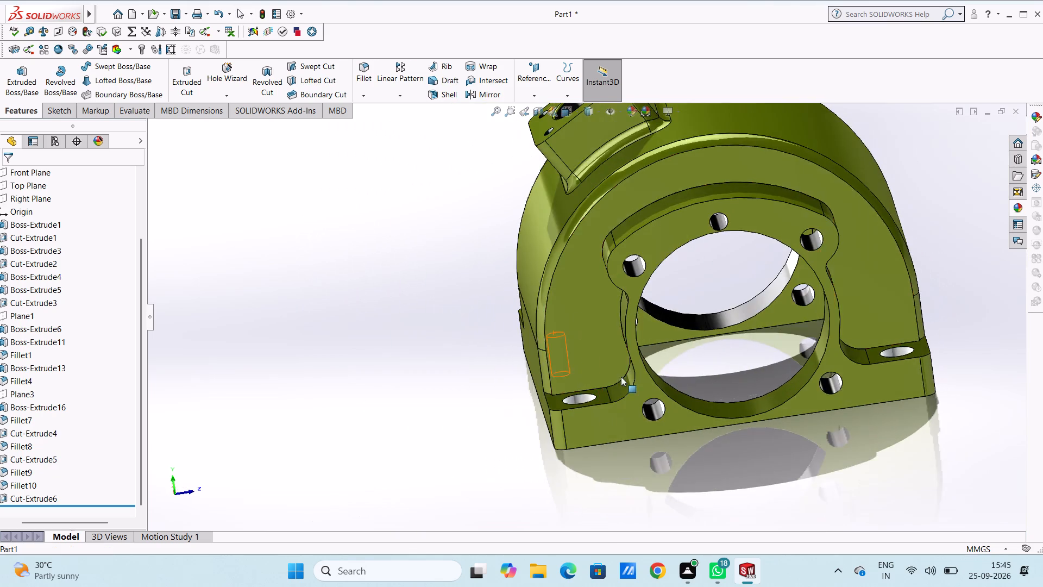
pyautogui.scroll(5, 626, 379)
pyautogui.moveTo(650, 374); pyautogui.dragTo(761, 440, button='middle')
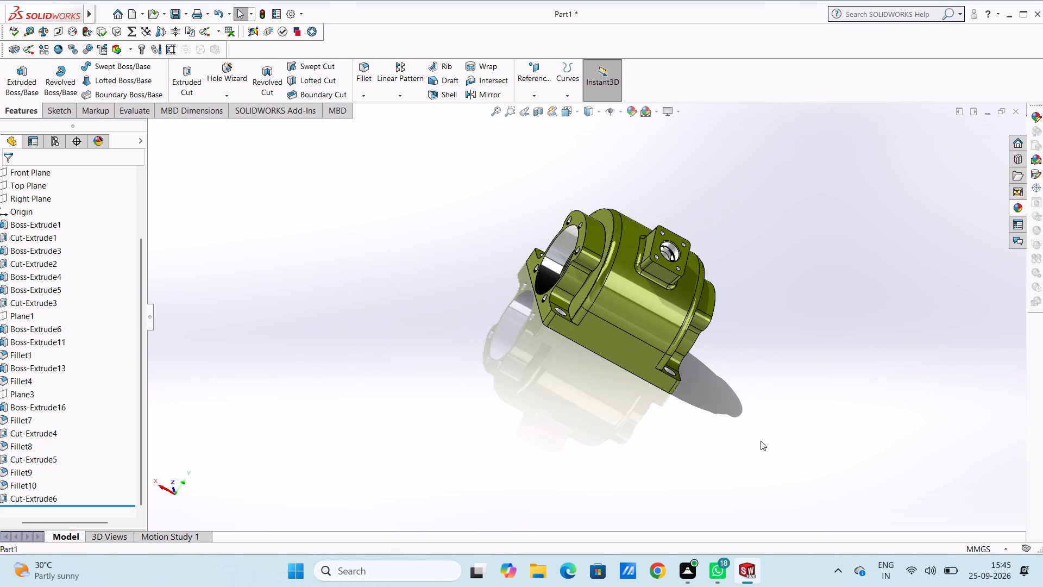
pyautogui.press('Escape')
pyautogui.press('Escape')
pyautogui.hotkey('ctrl', '7')
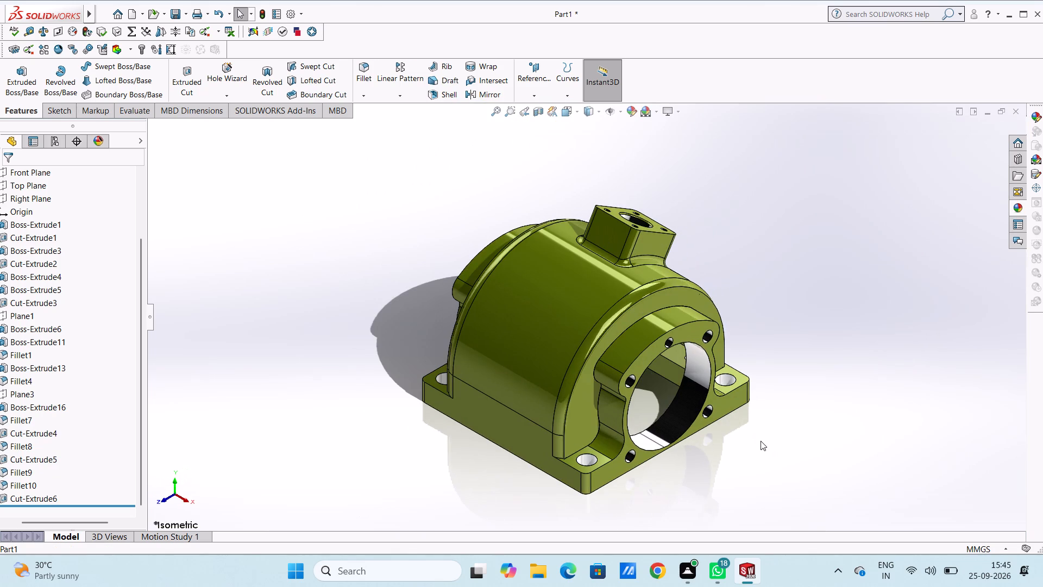
# Save the part in the Documents folder under the name "gearbox enclosure housing".
pyautogui.hotkey('ctrl', 's')
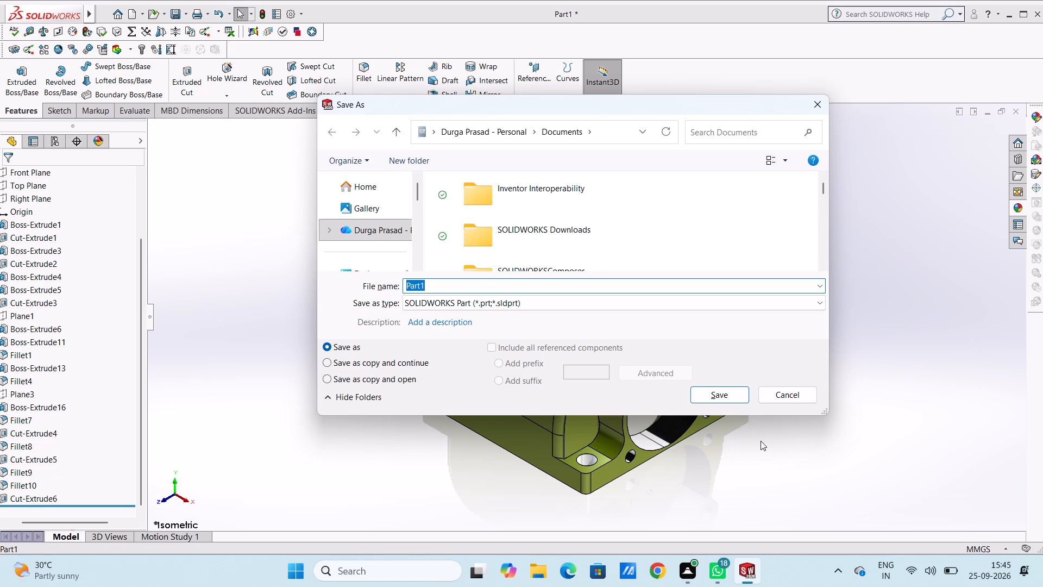
pyautogui.write('gear')
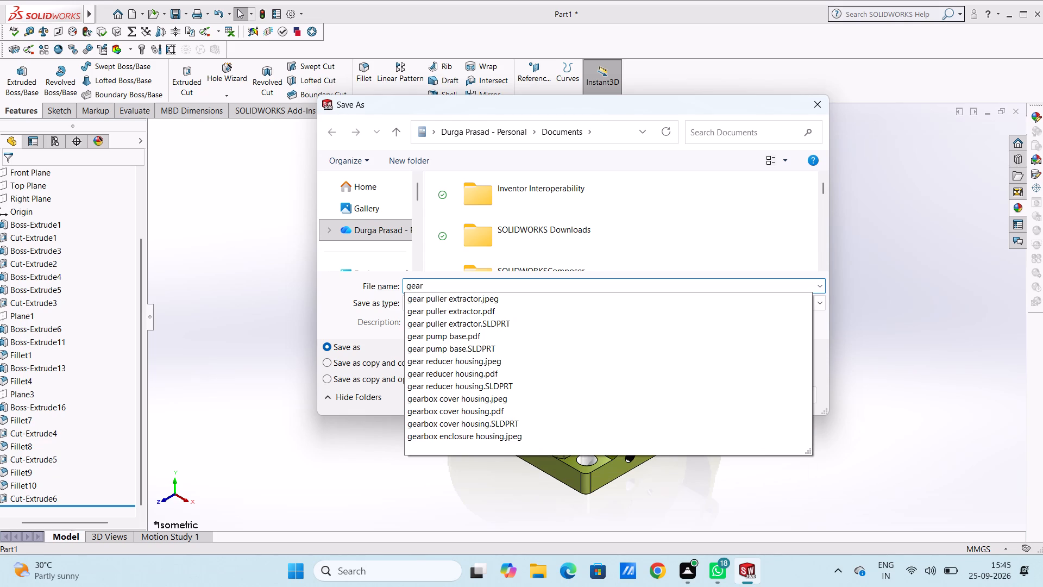
pyautogui.write('box')
pyautogui.press('space')
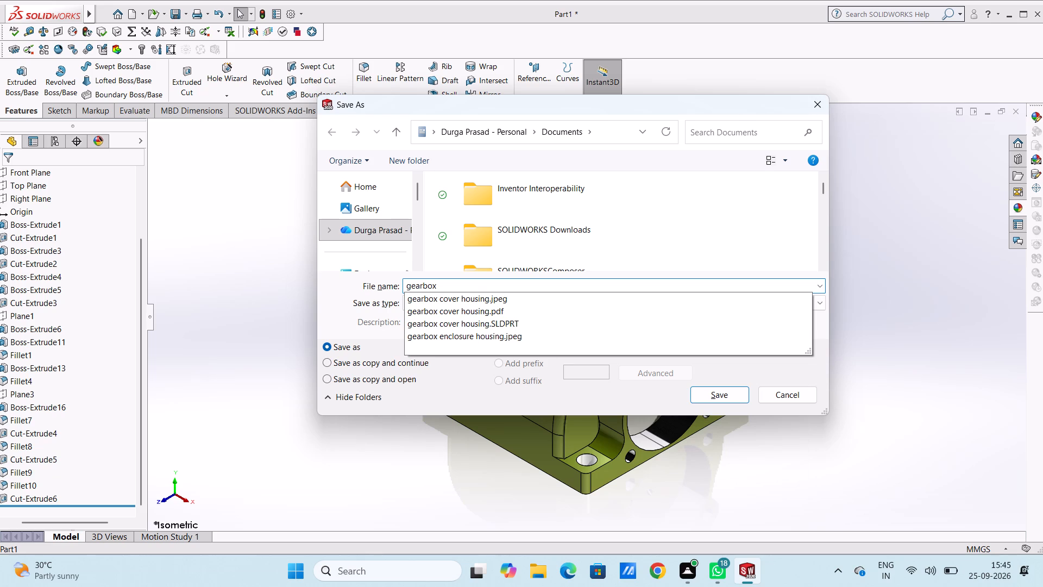
pyautogui.write('enclo')
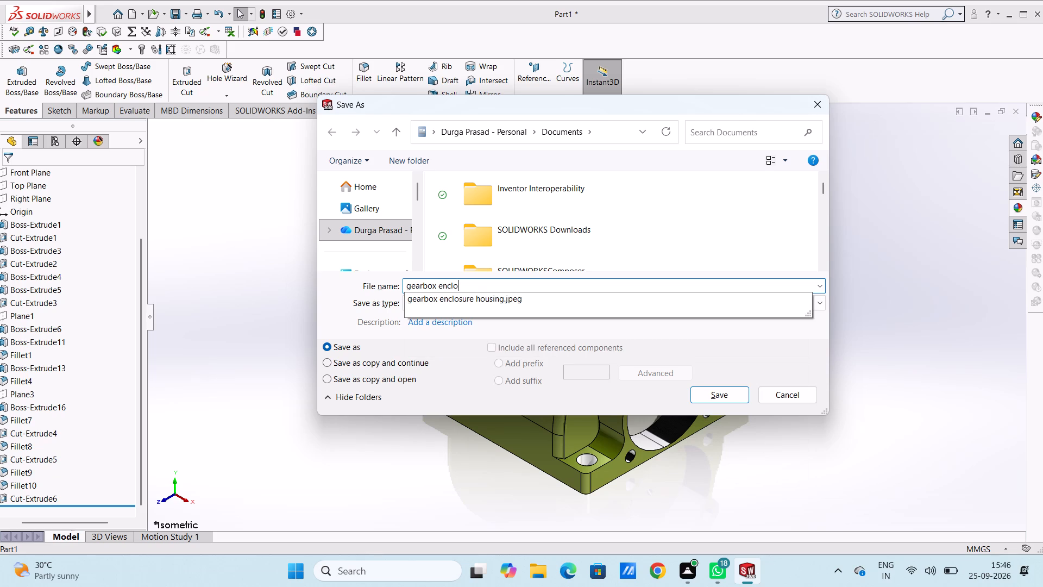
pyautogui.write('surev')
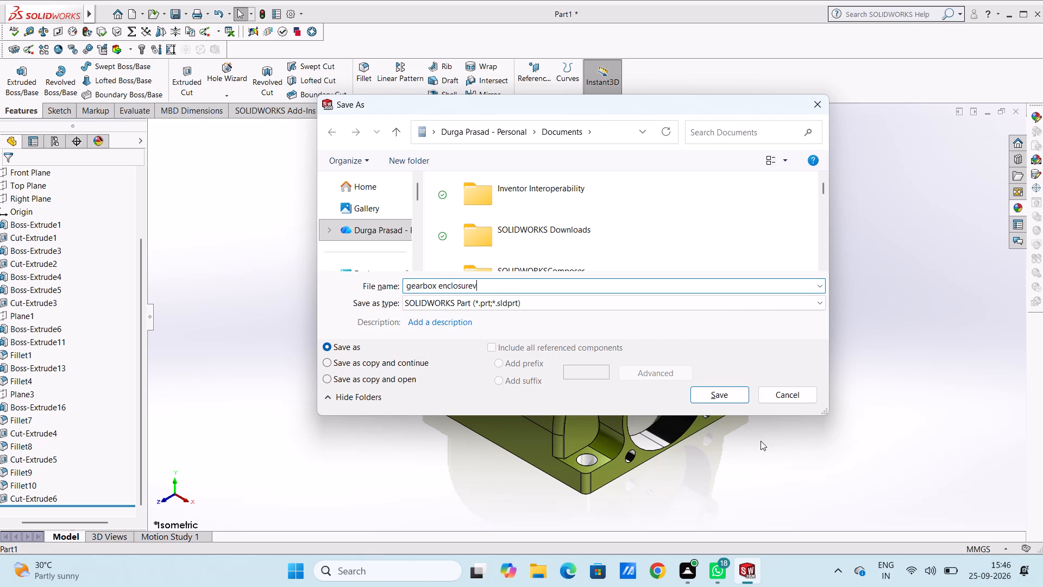
pyautogui.press('BackSpace')
pyautogui.press('space')
pyautogui.write('housing')
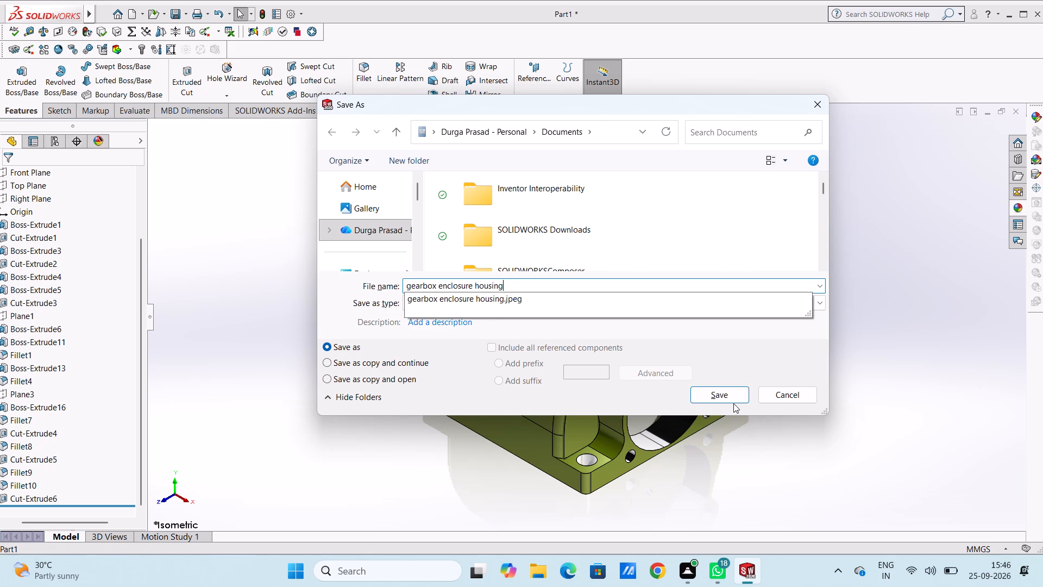
pyautogui.click(732, 388)
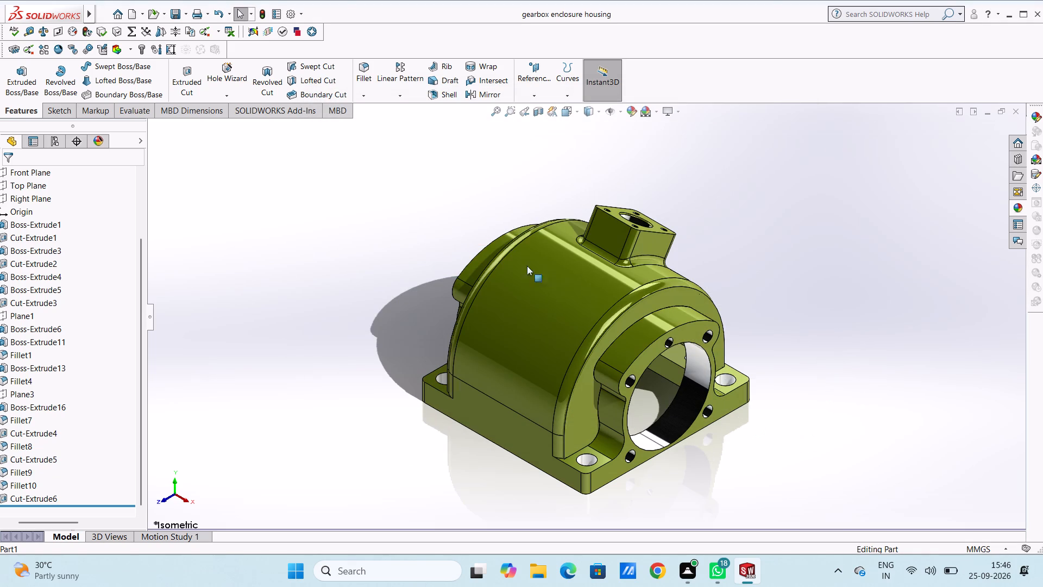
# Save a copy of the gearbox enclosure housing in Adobe Portable Document Format (*.pdf) under the same name.
pyautogui.click(186, 11)
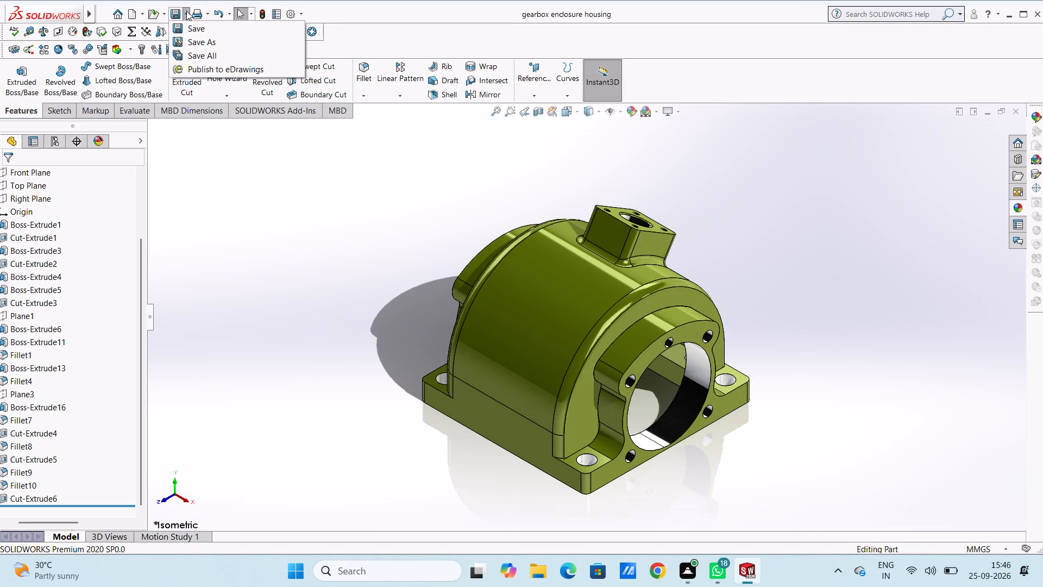
pyautogui.click(194, 47)
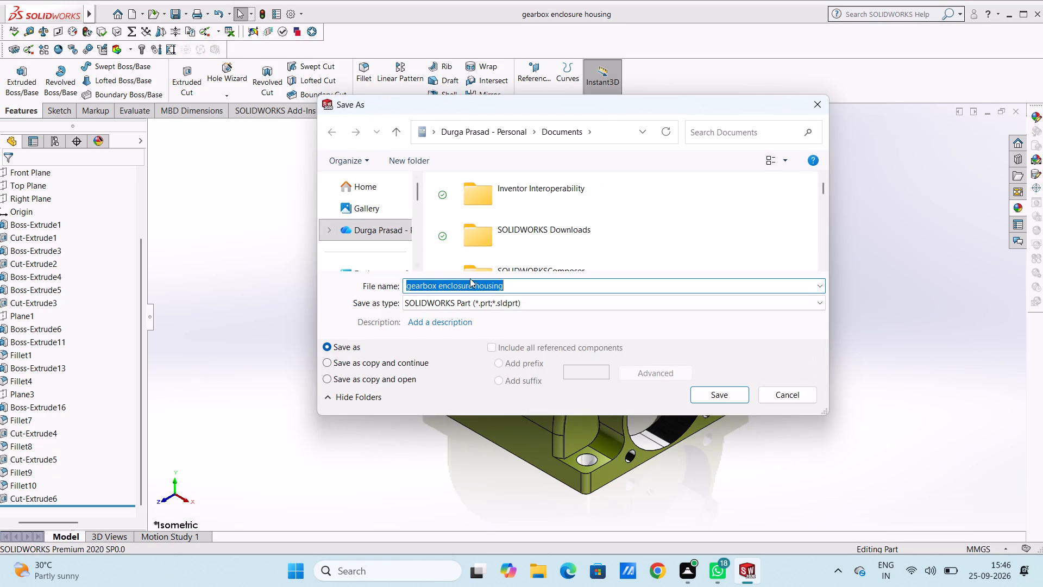
pyautogui.click(512, 302)
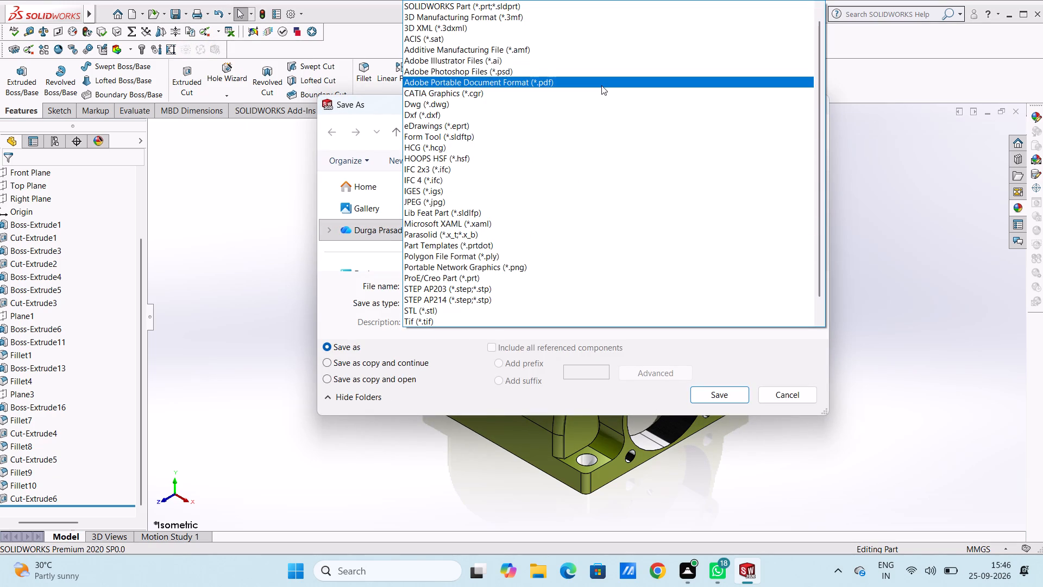
pyautogui.click(601, 85)
pyautogui.click(711, 420)
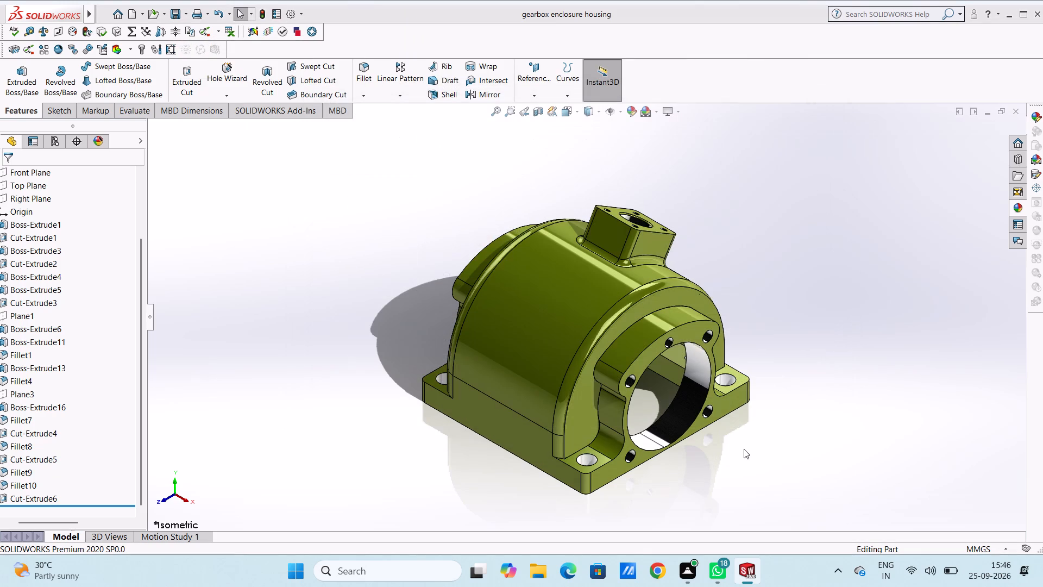